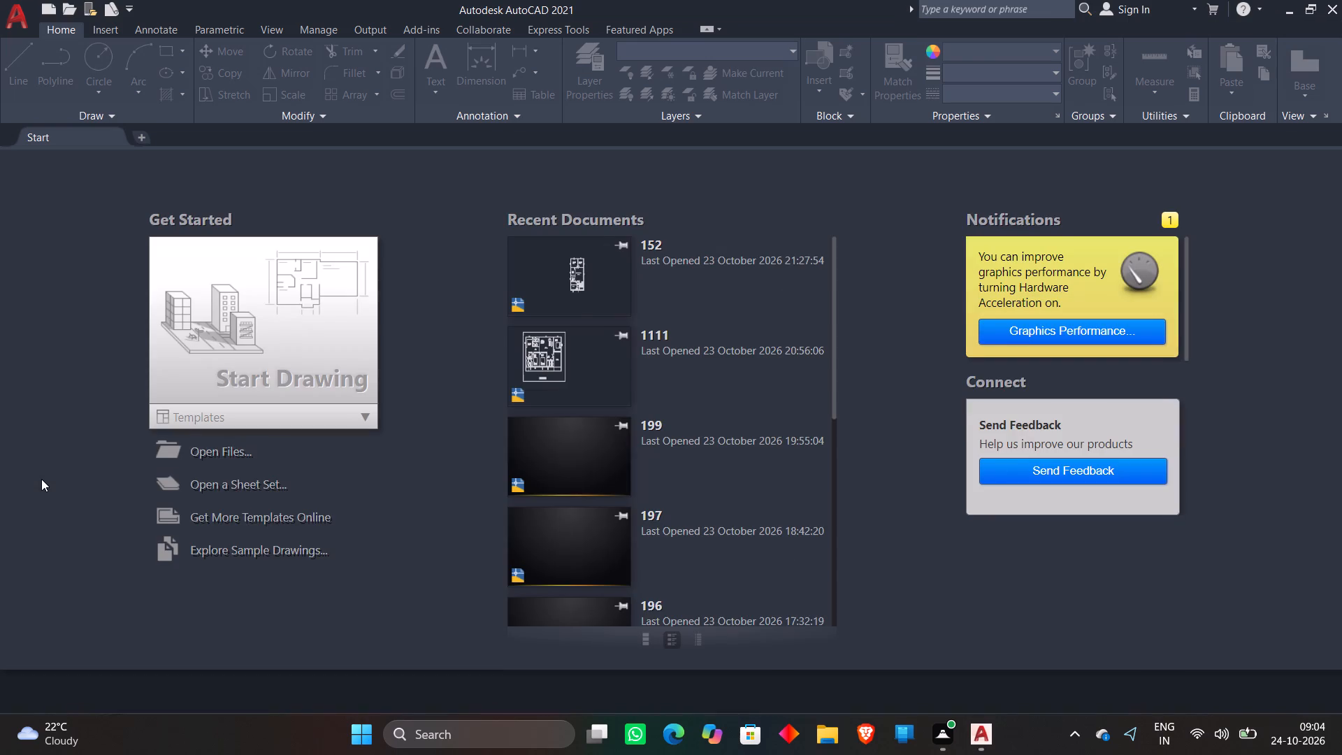
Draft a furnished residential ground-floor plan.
Start a new drawing and switch on log file recording with LOGFILEON.
double_click(259, 365)
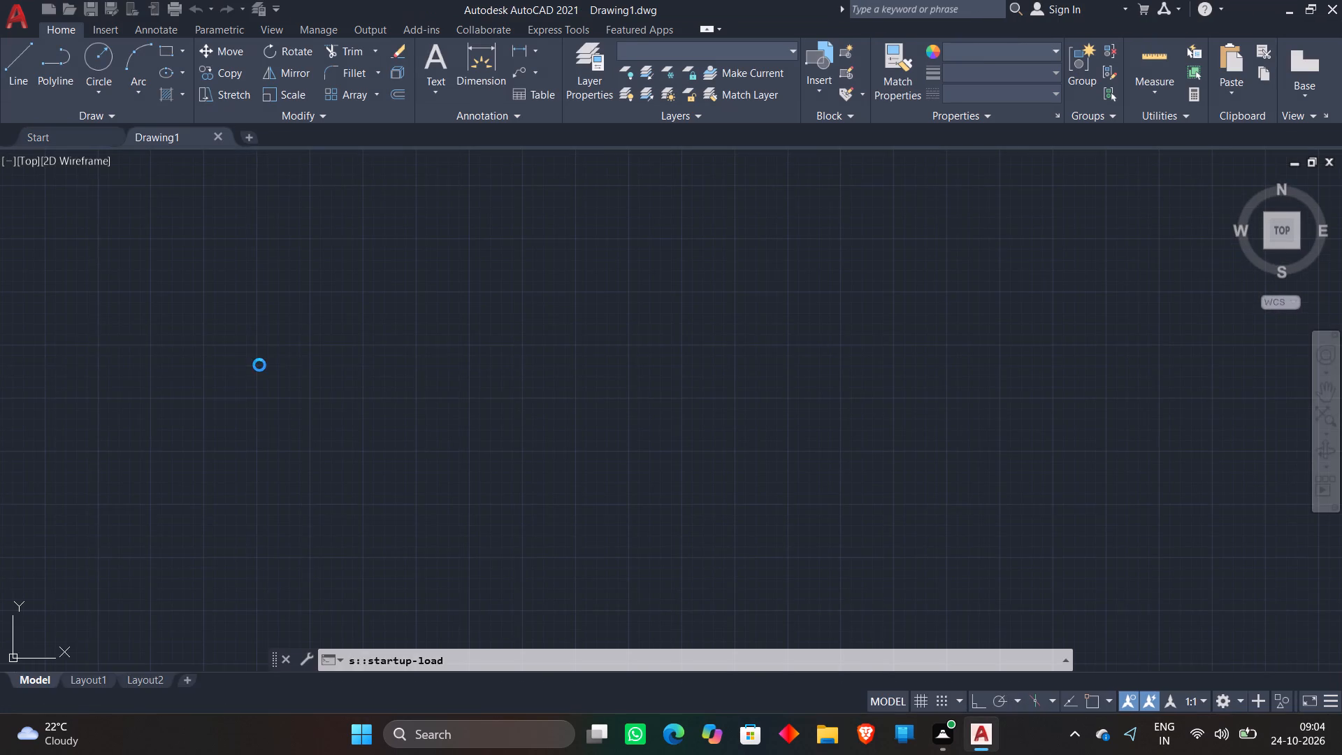
text(log)
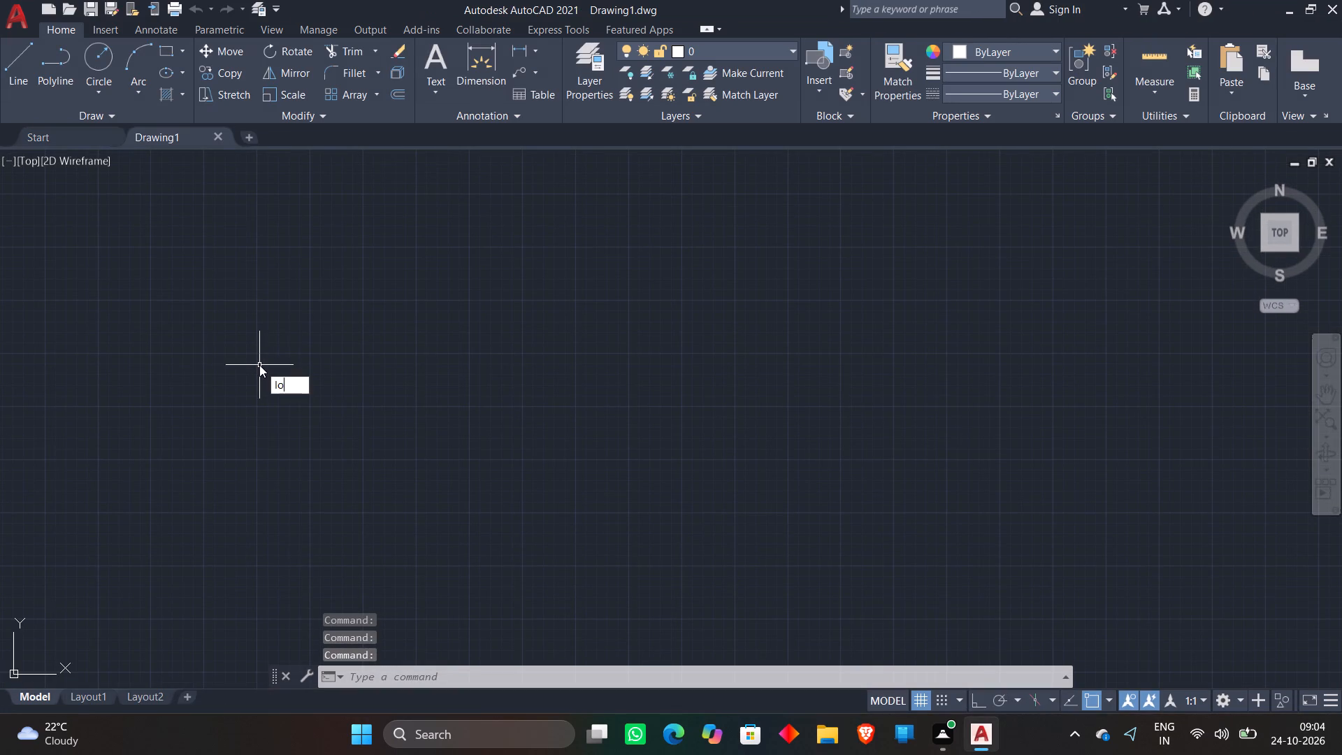
key(Return)
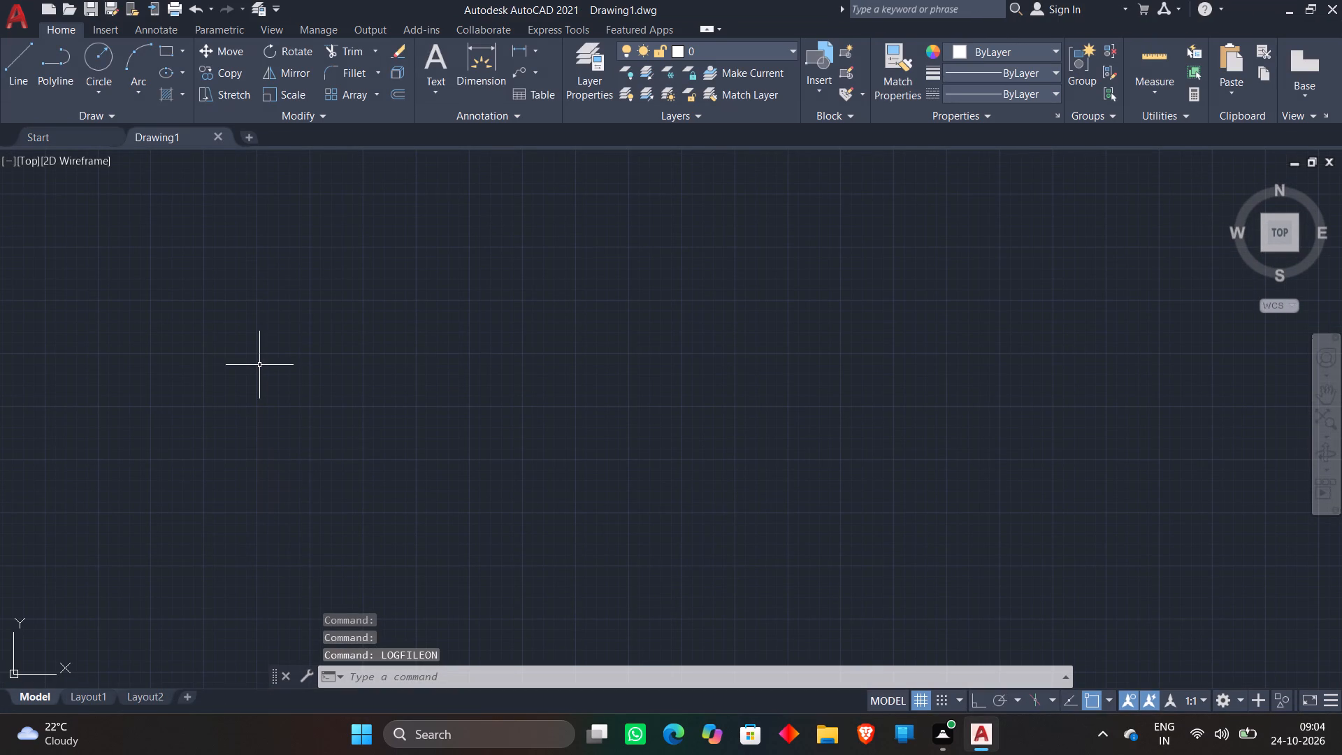
Configure the drawing units to Engineering length with precision 0'-0.0" and an insertion scale of Feet, accepting the values.
text(unit)
key(s)
key(Return)
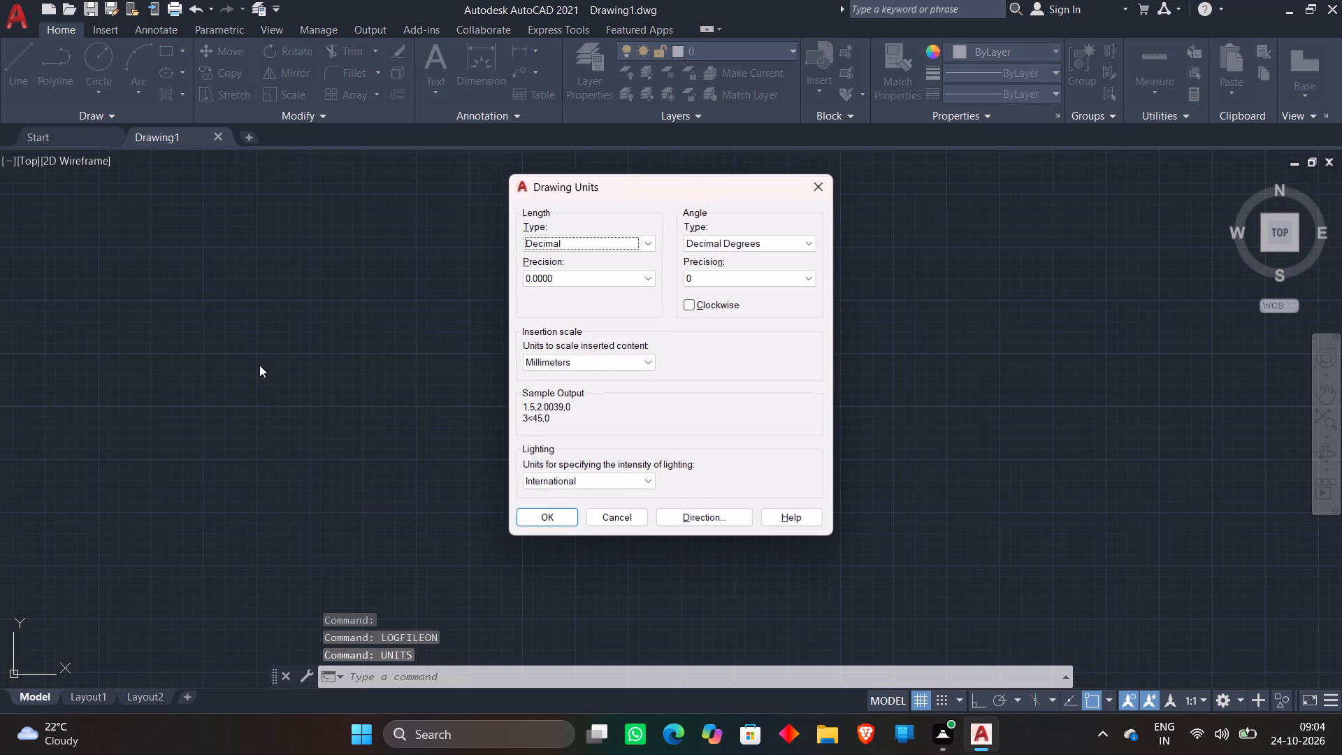
click(614, 245)
click(596, 275)
click(596, 272)
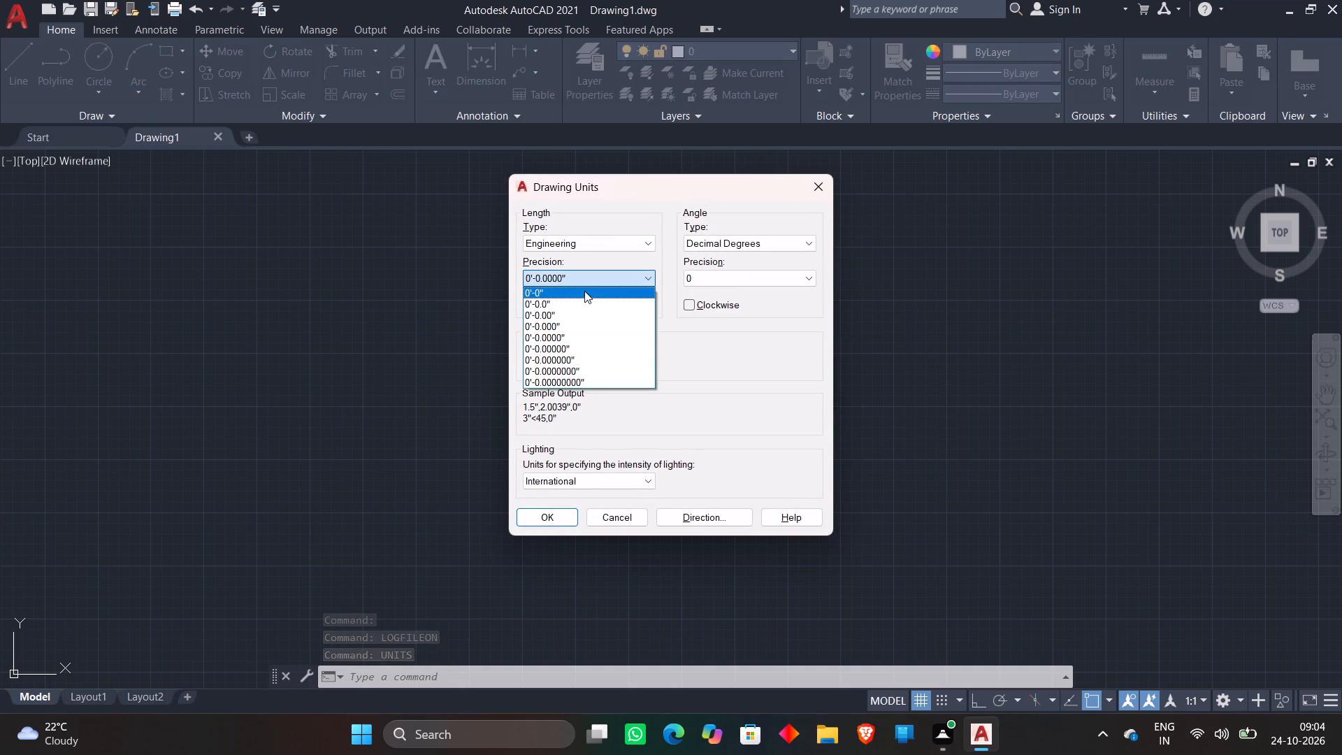
click(577, 302)
click(554, 365)
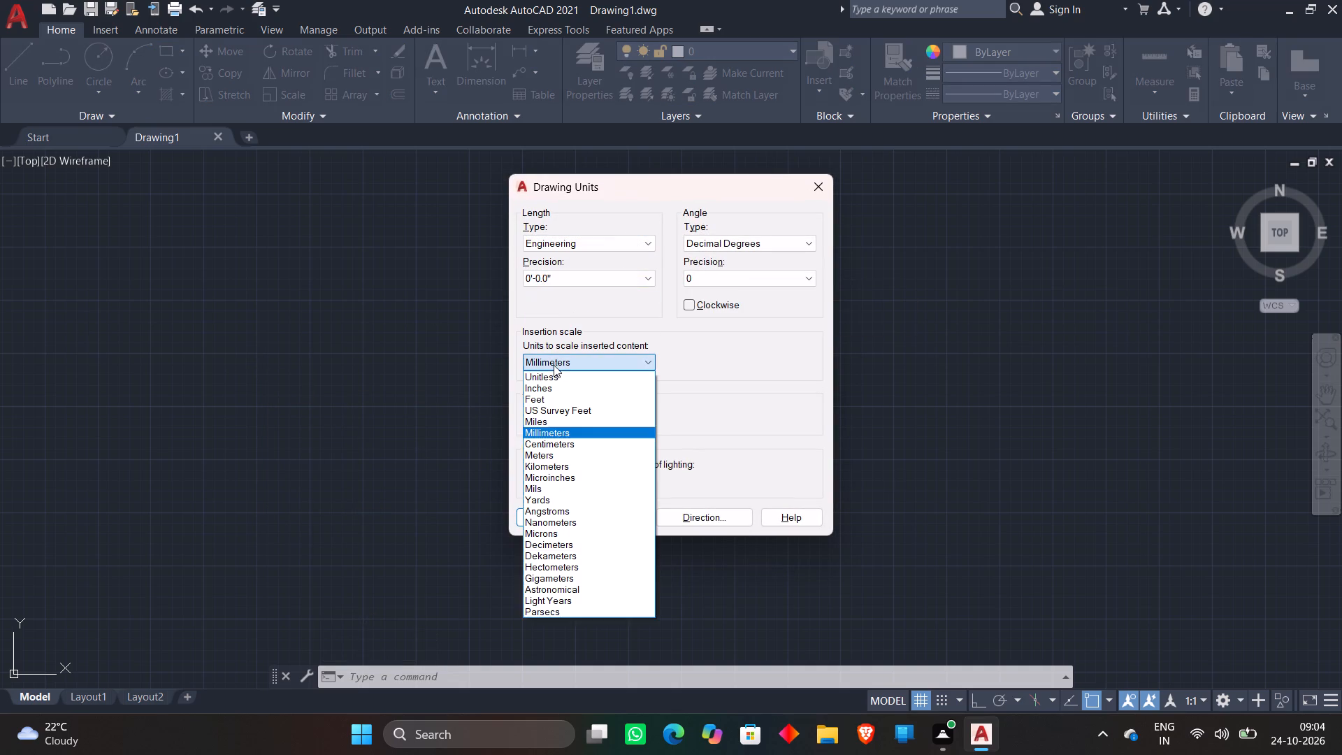
click(551, 395)
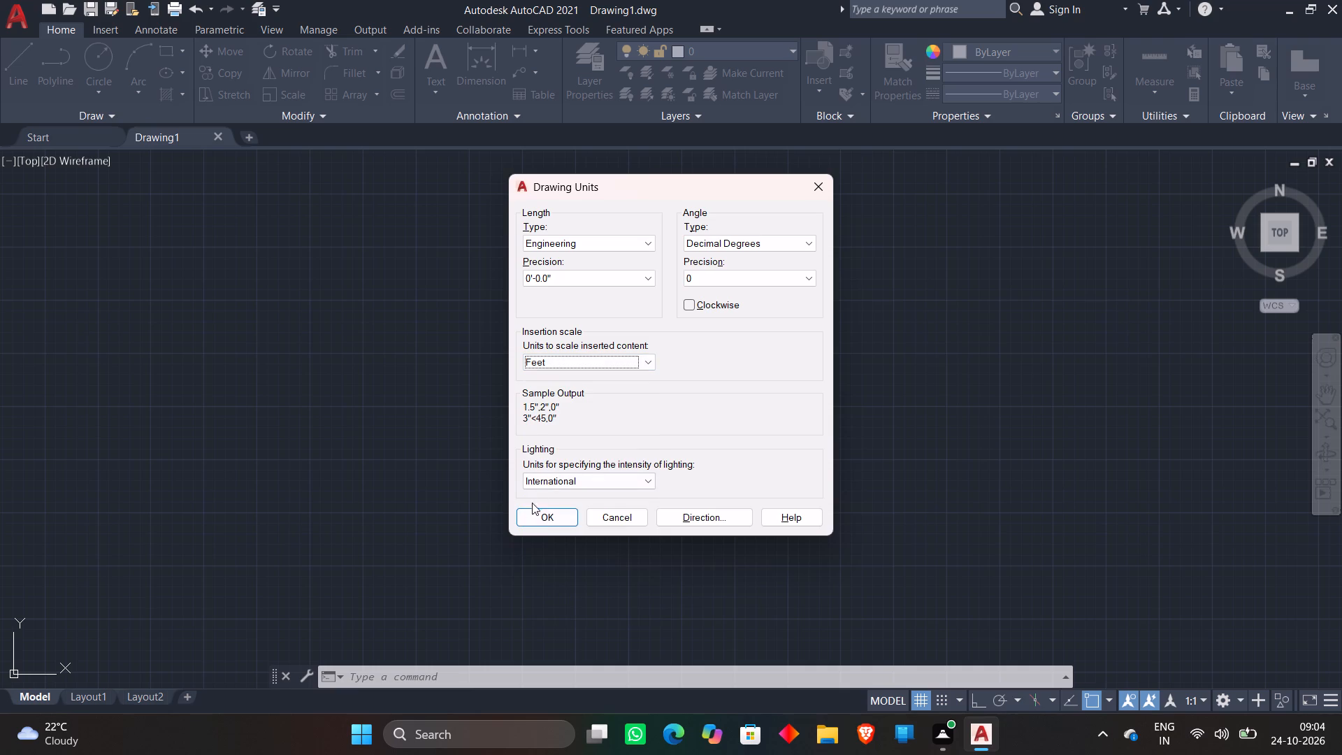
triple_click(532, 513)
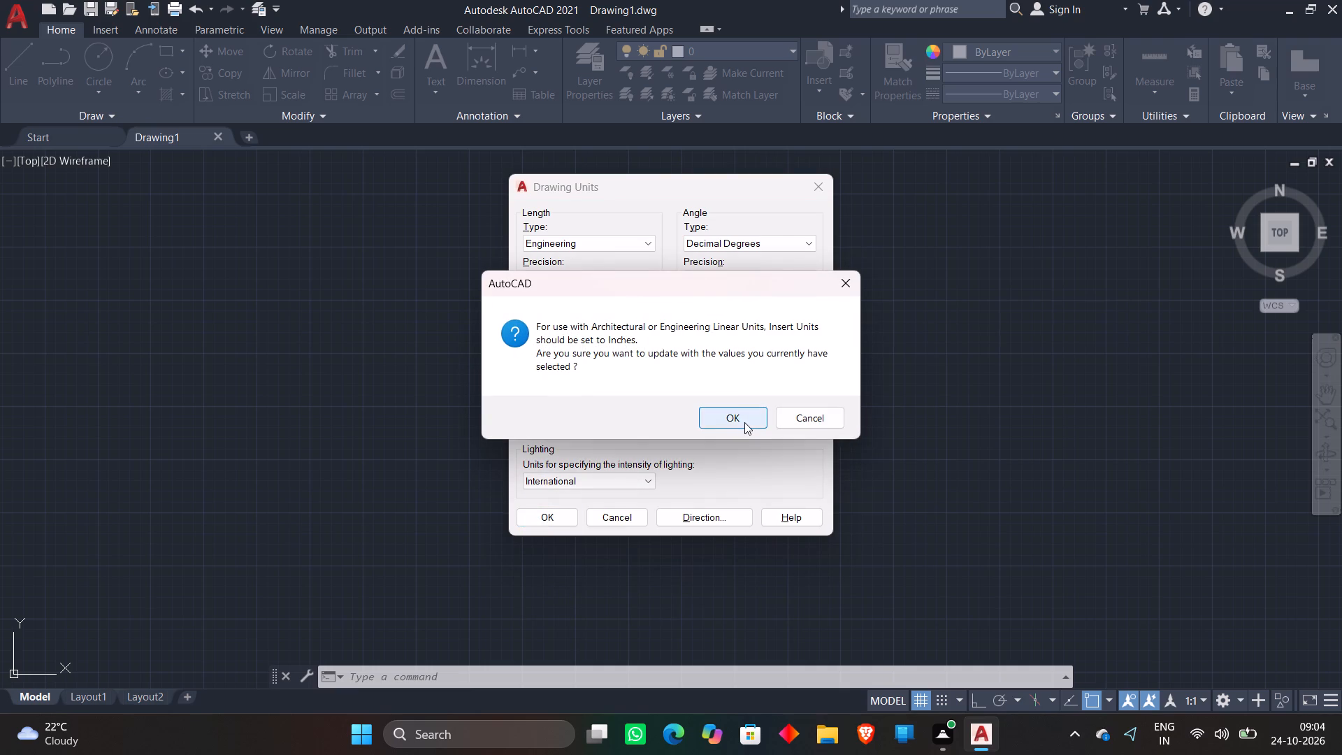
click(744, 422)
Modify the ISO-25 dimension style to Engineering primary units with precision 0'-0.0" and set it as current.
text(dim)
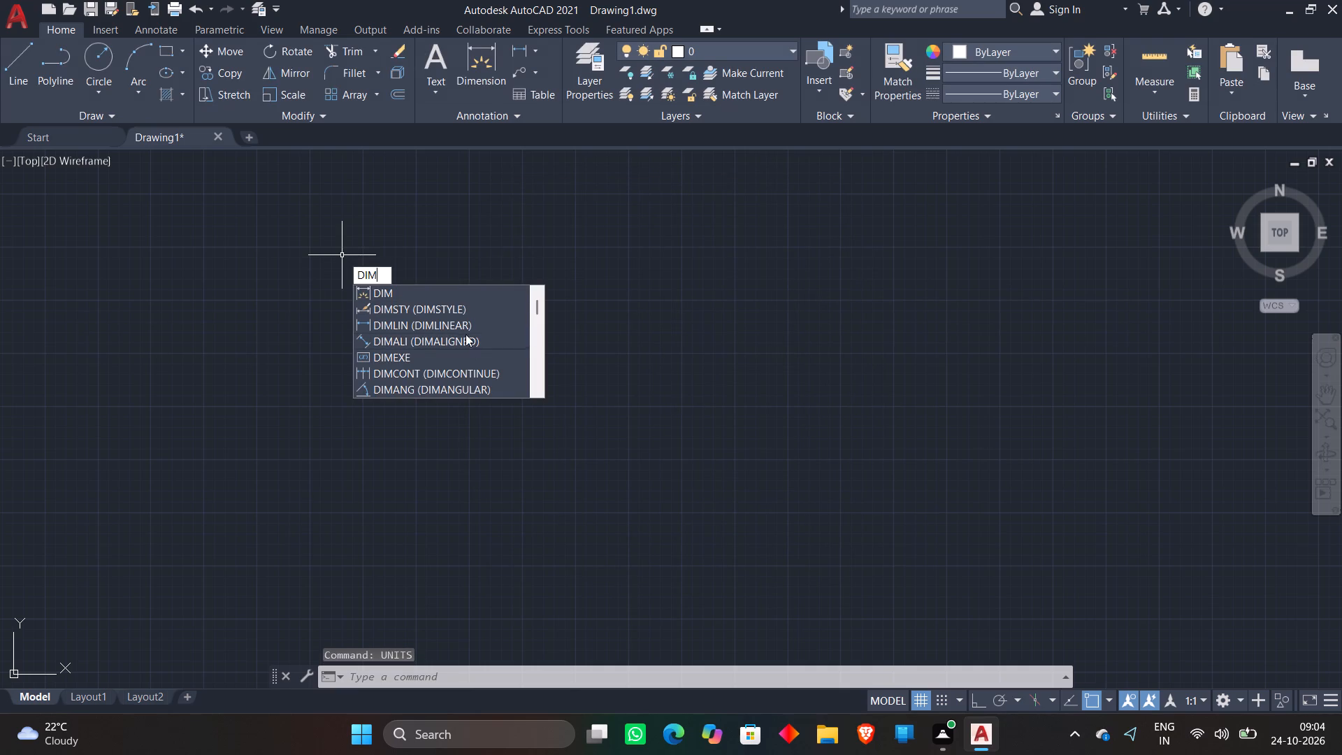
click(460, 311)
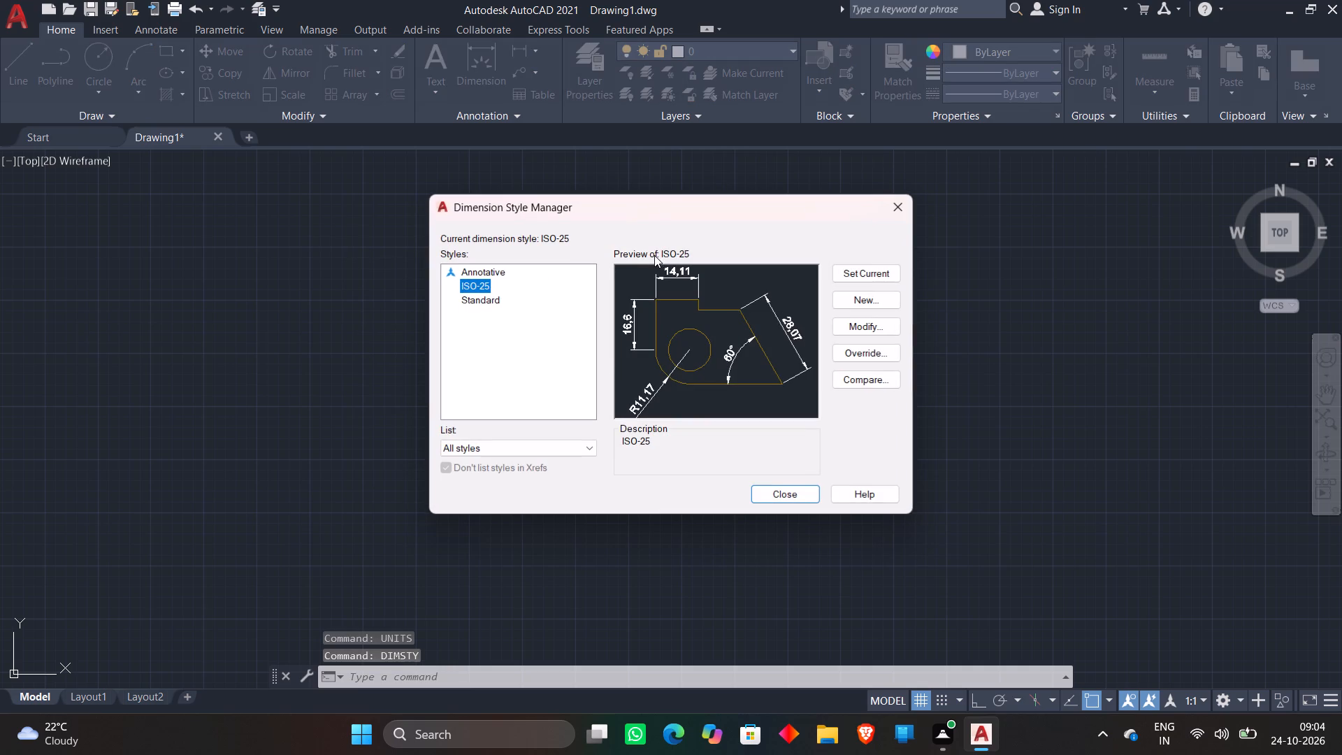
double_click(848, 324)
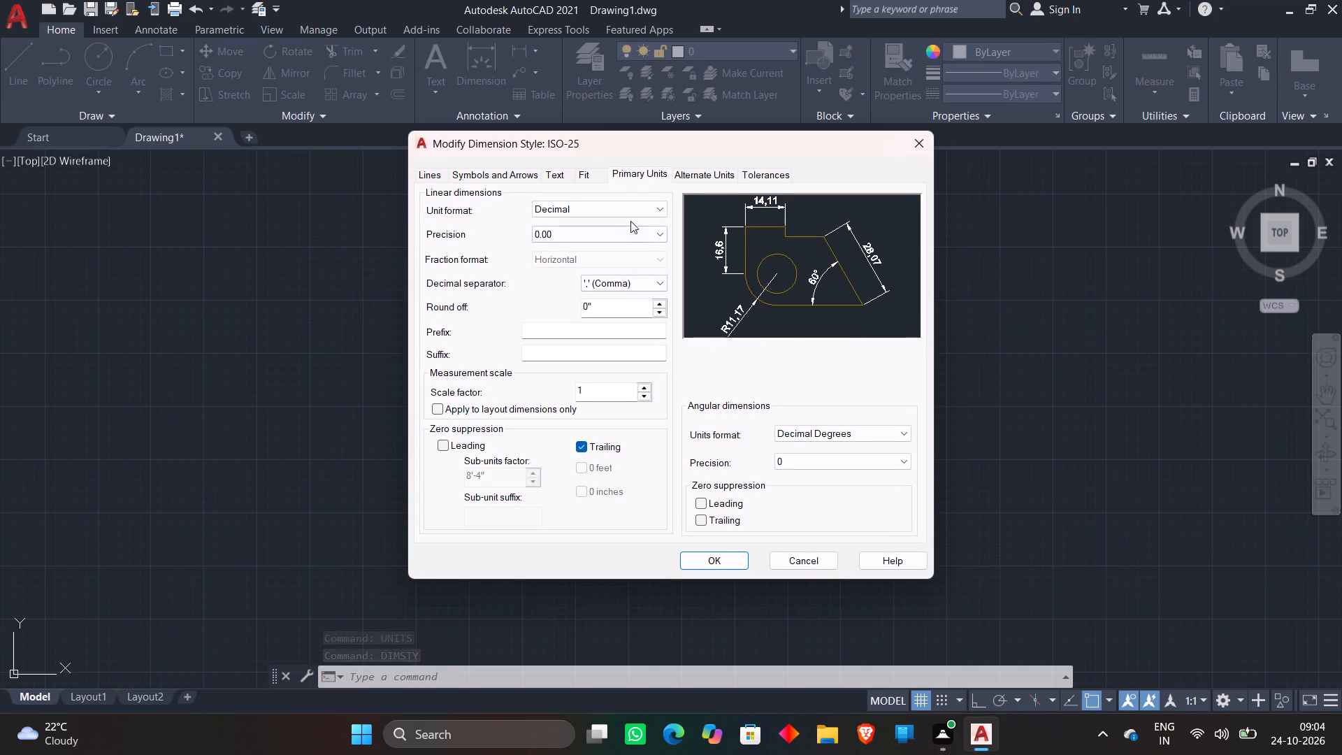
click(623, 203)
click(611, 245)
click(612, 236)
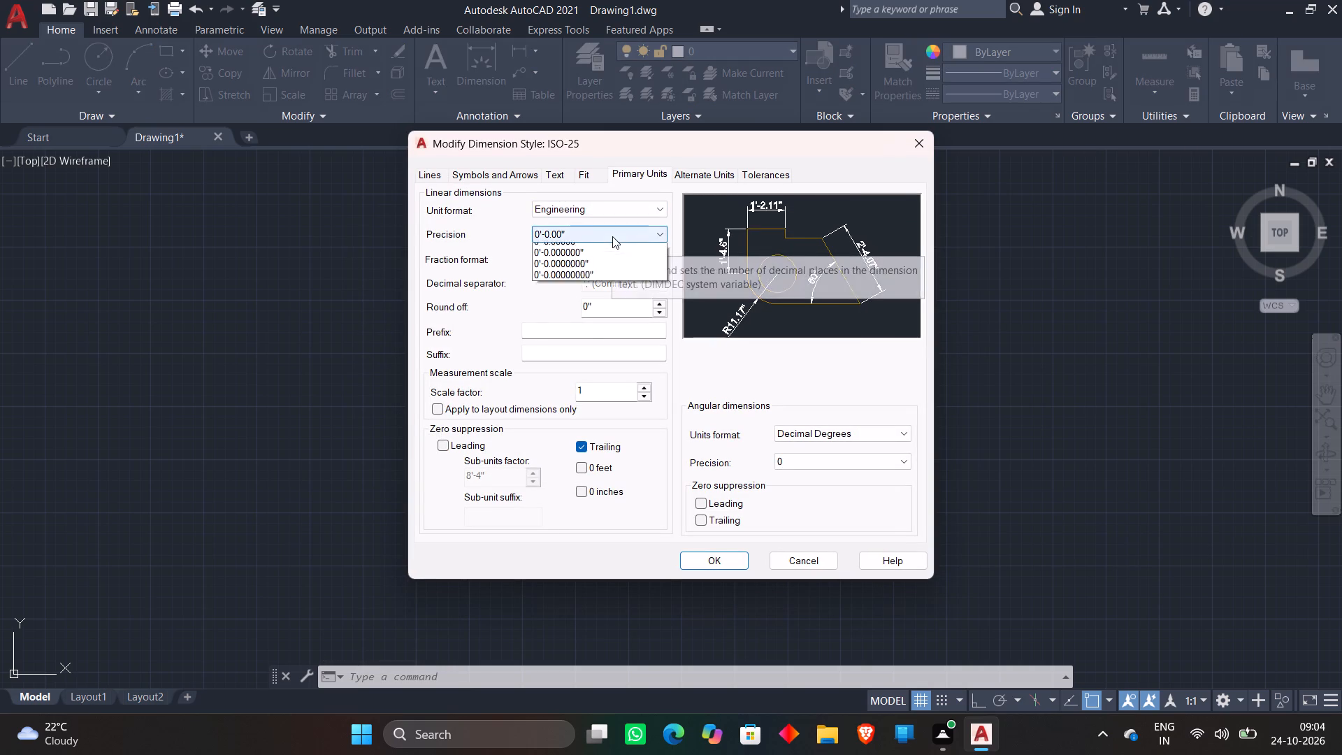
click(601, 261)
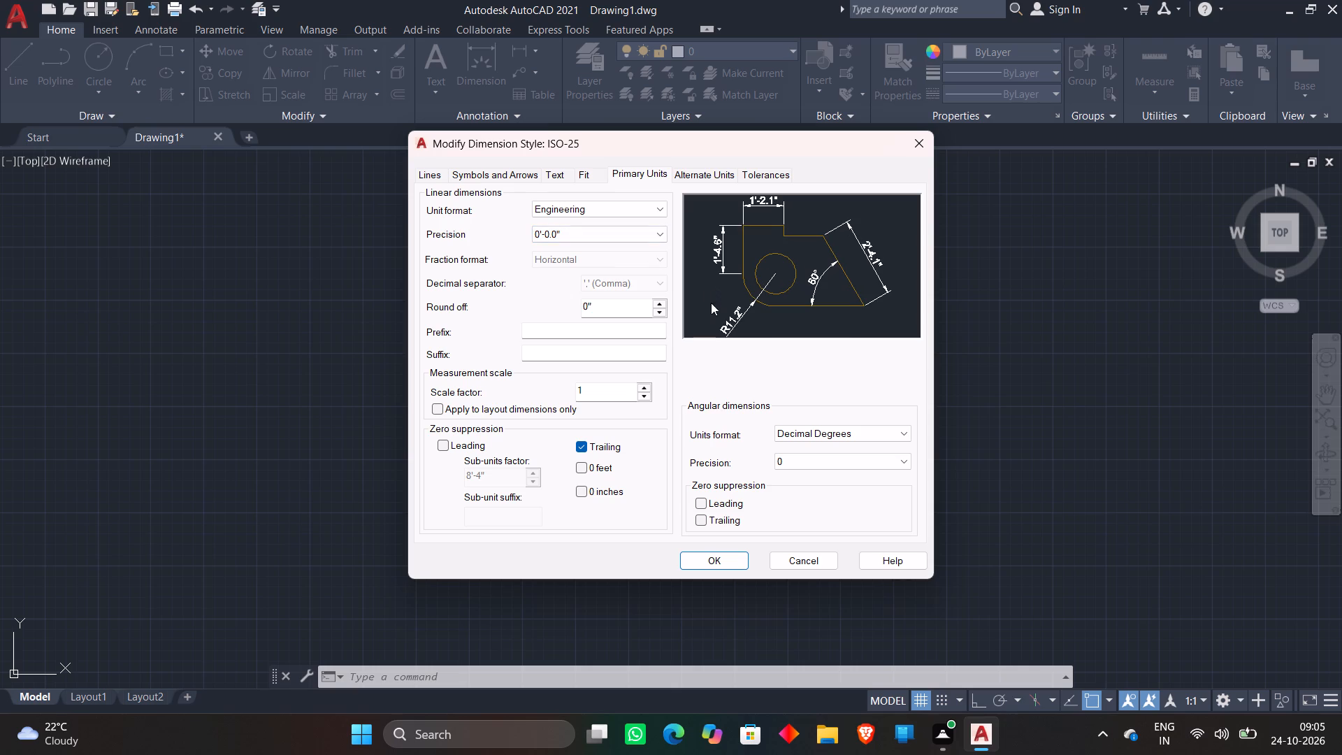
click(693, 565)
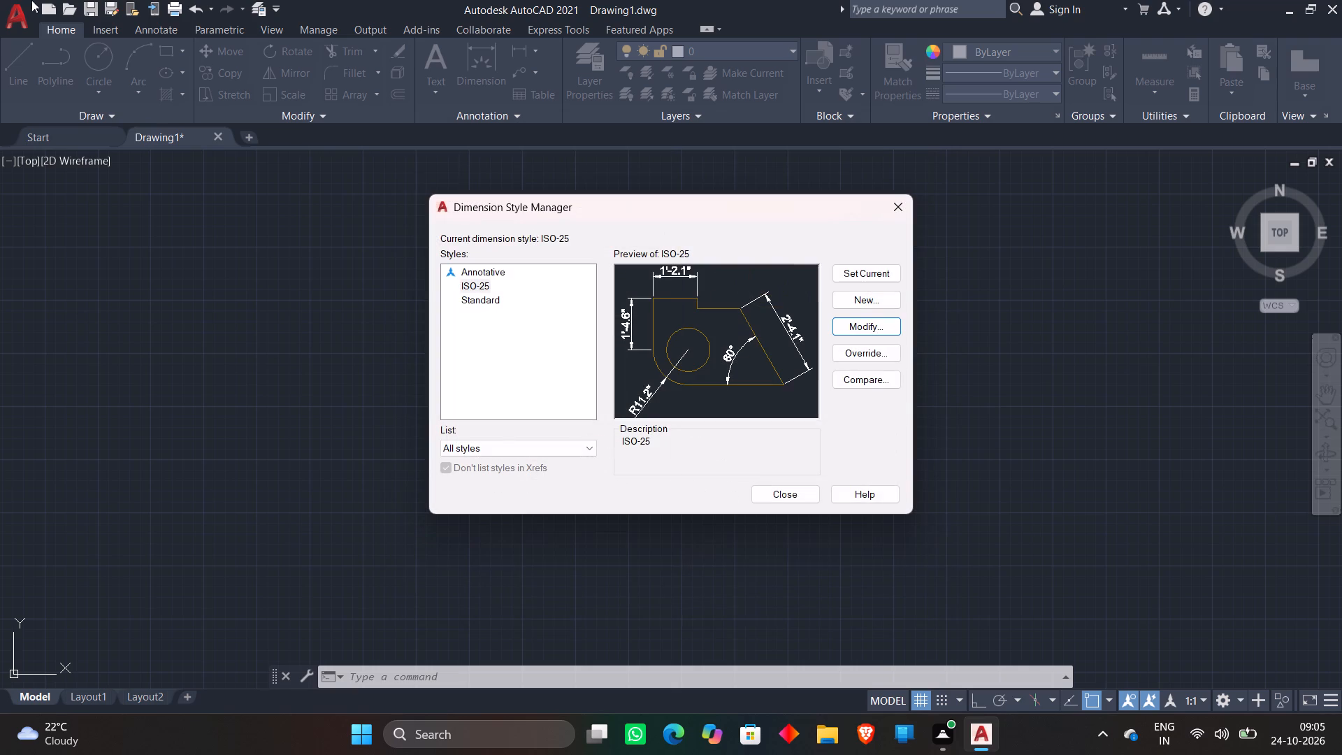
triple_click(880, 271)
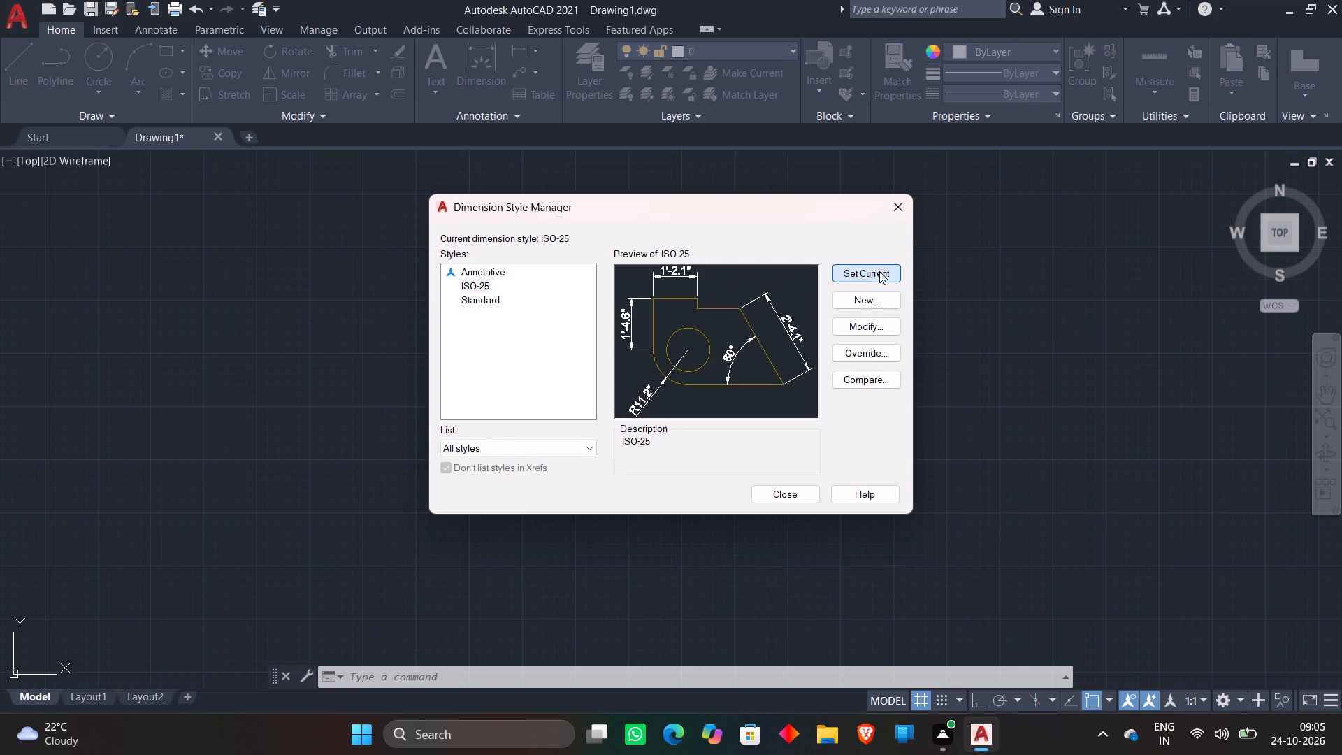
click(879, 271)
click(779, 496)
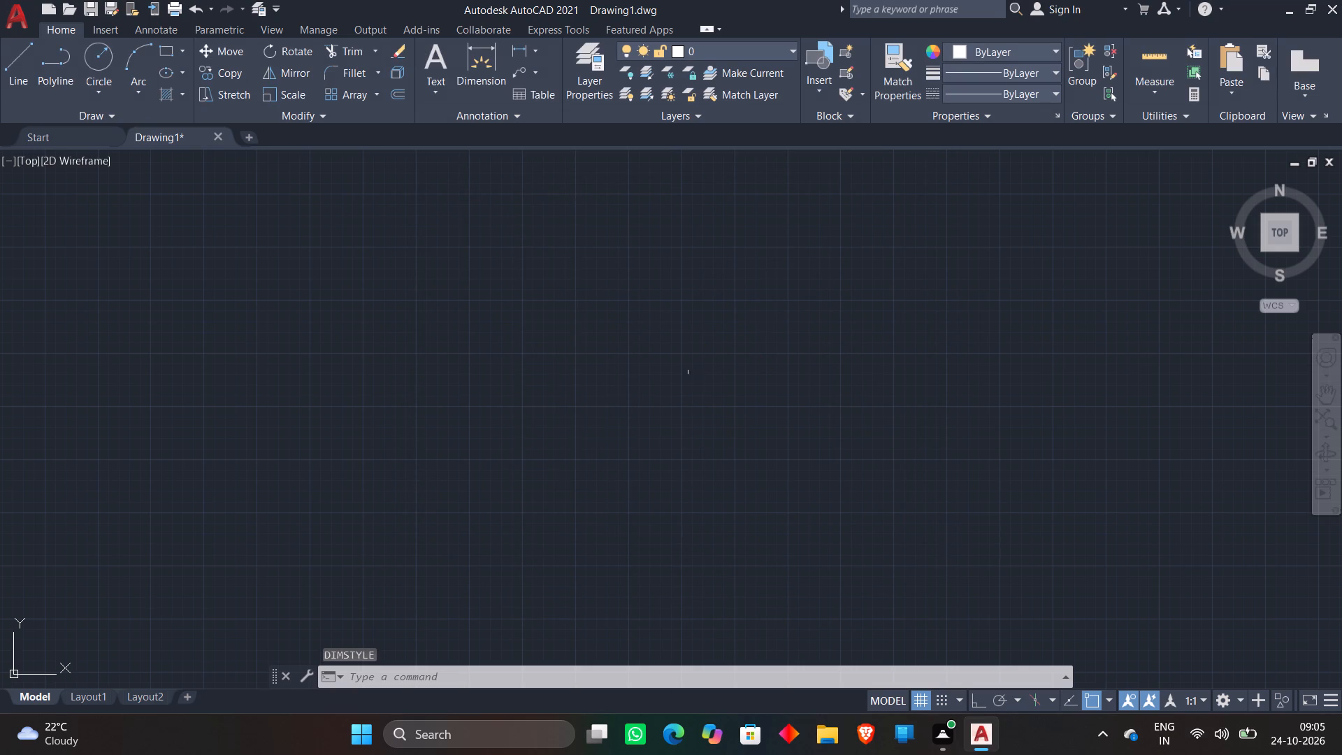
With ortho on, draw a closed rectangular room outline of lines, 15'4" wide by 12'4" high.
click(13, 62)
click(443, 249)
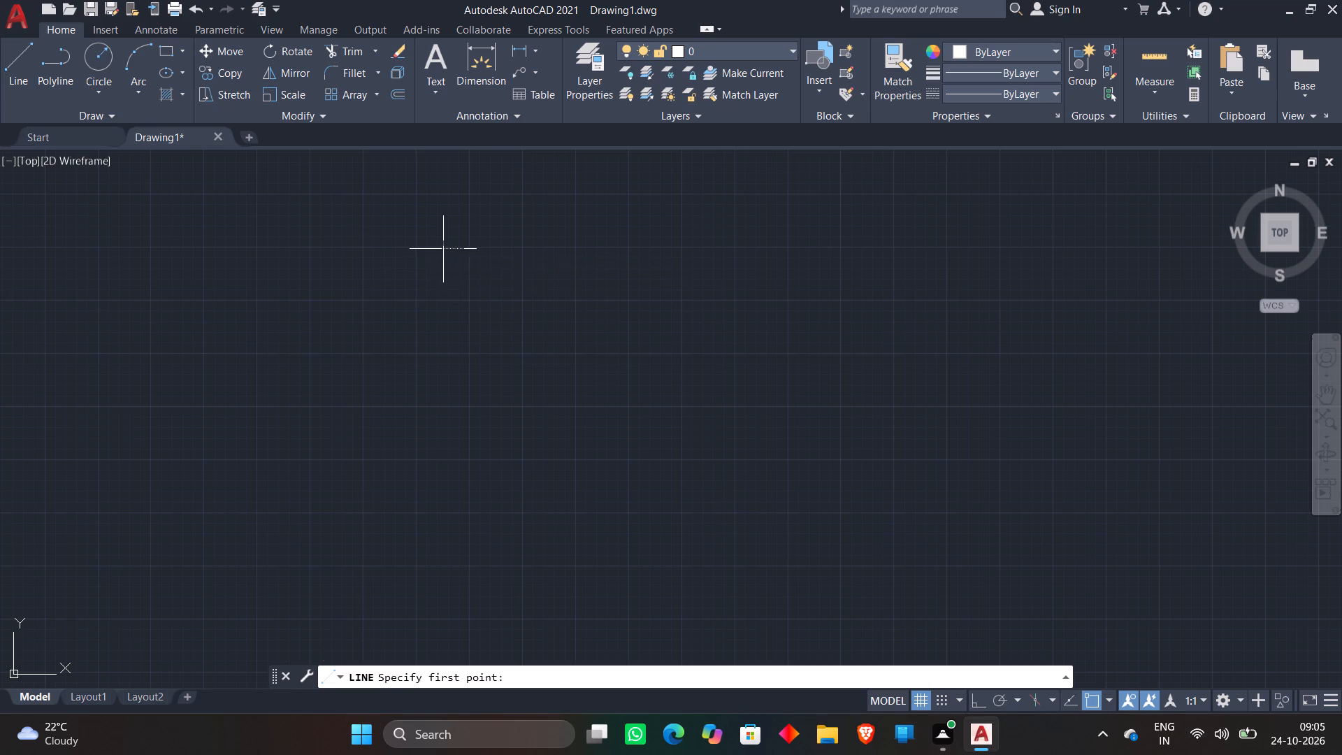
key(F8)
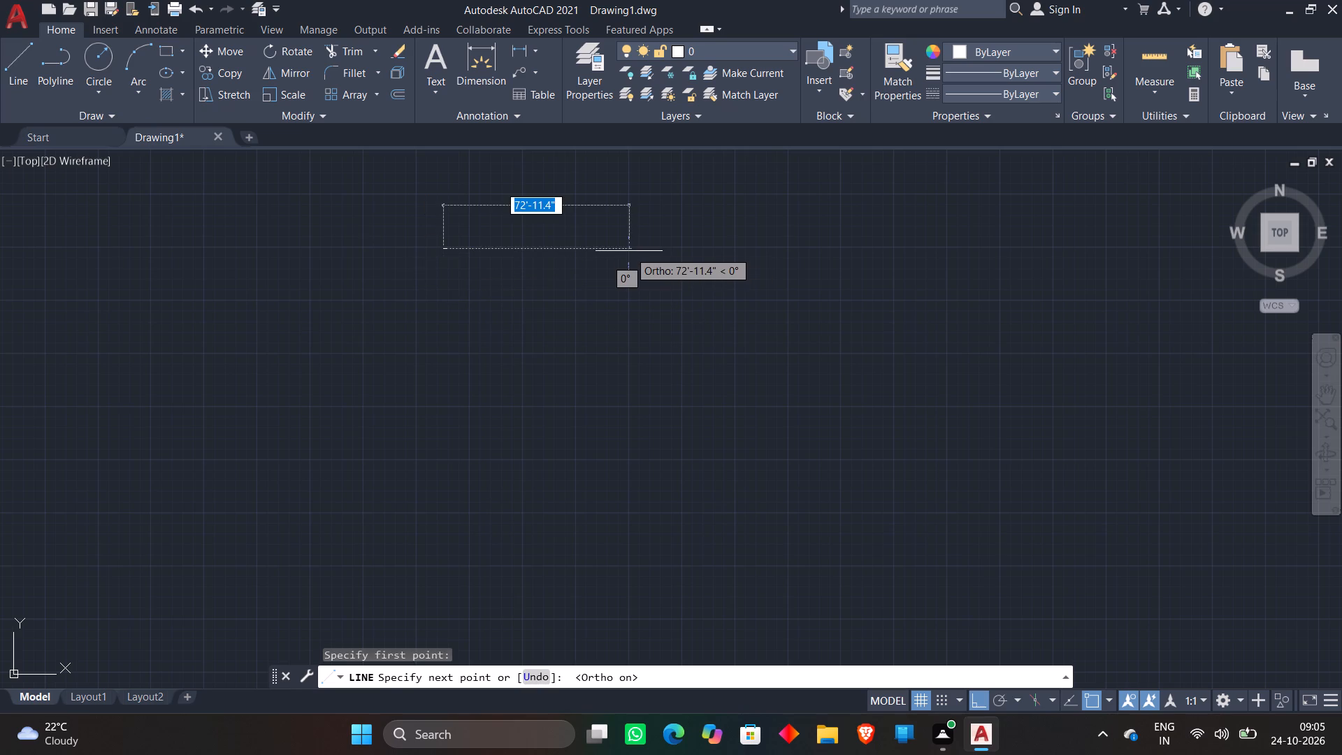
text(15'4")
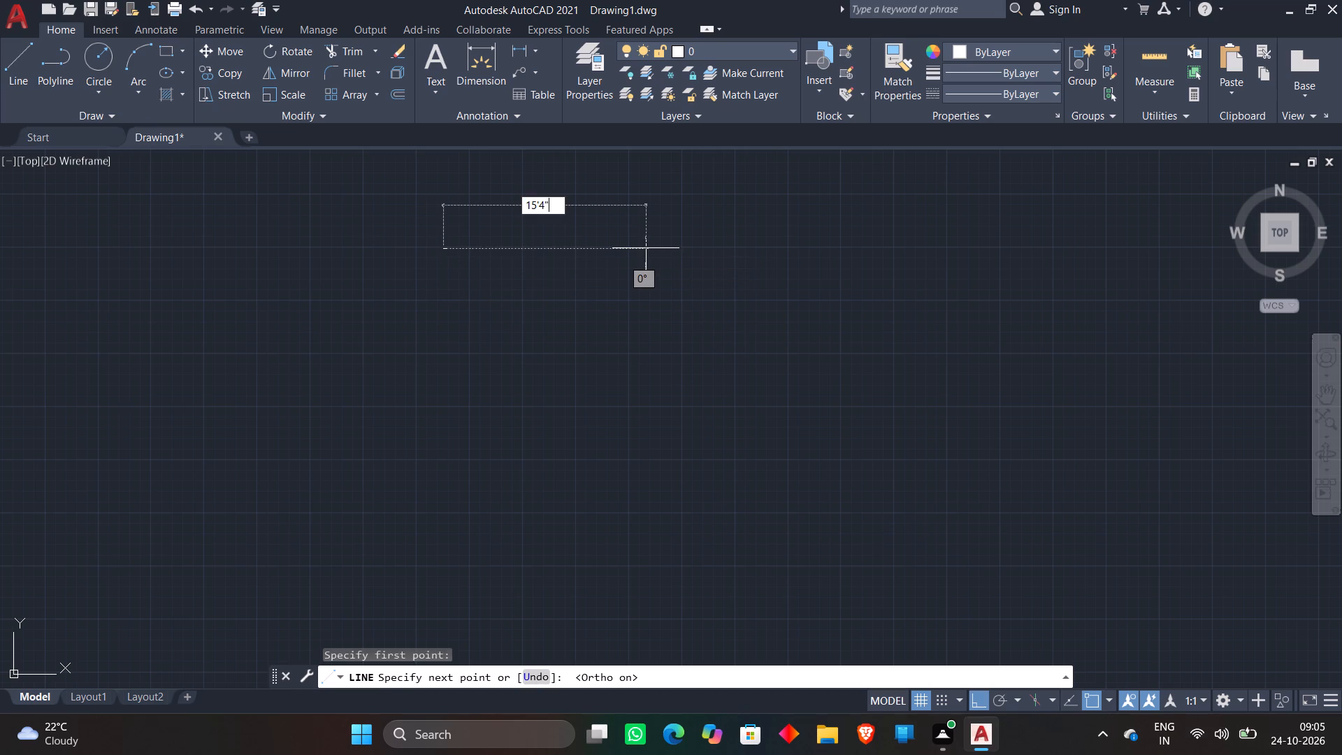
key(Return)
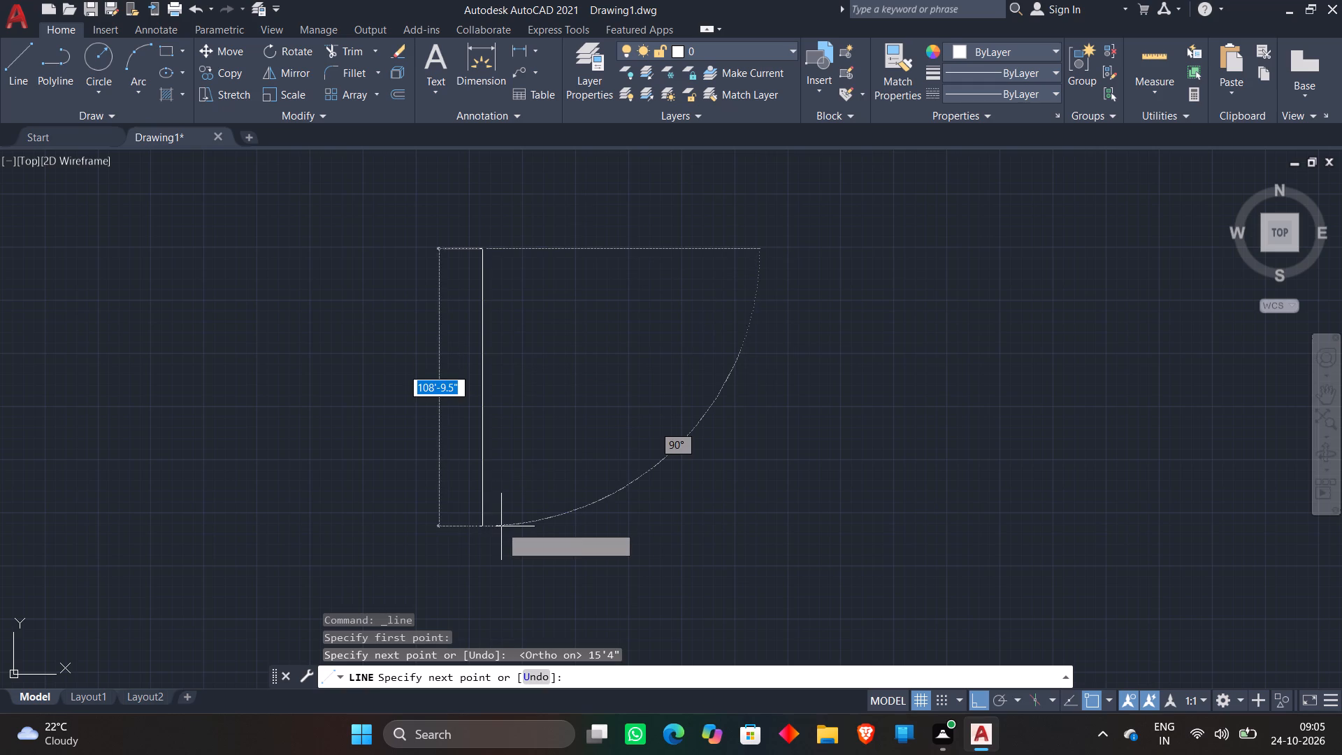
text(12'4)
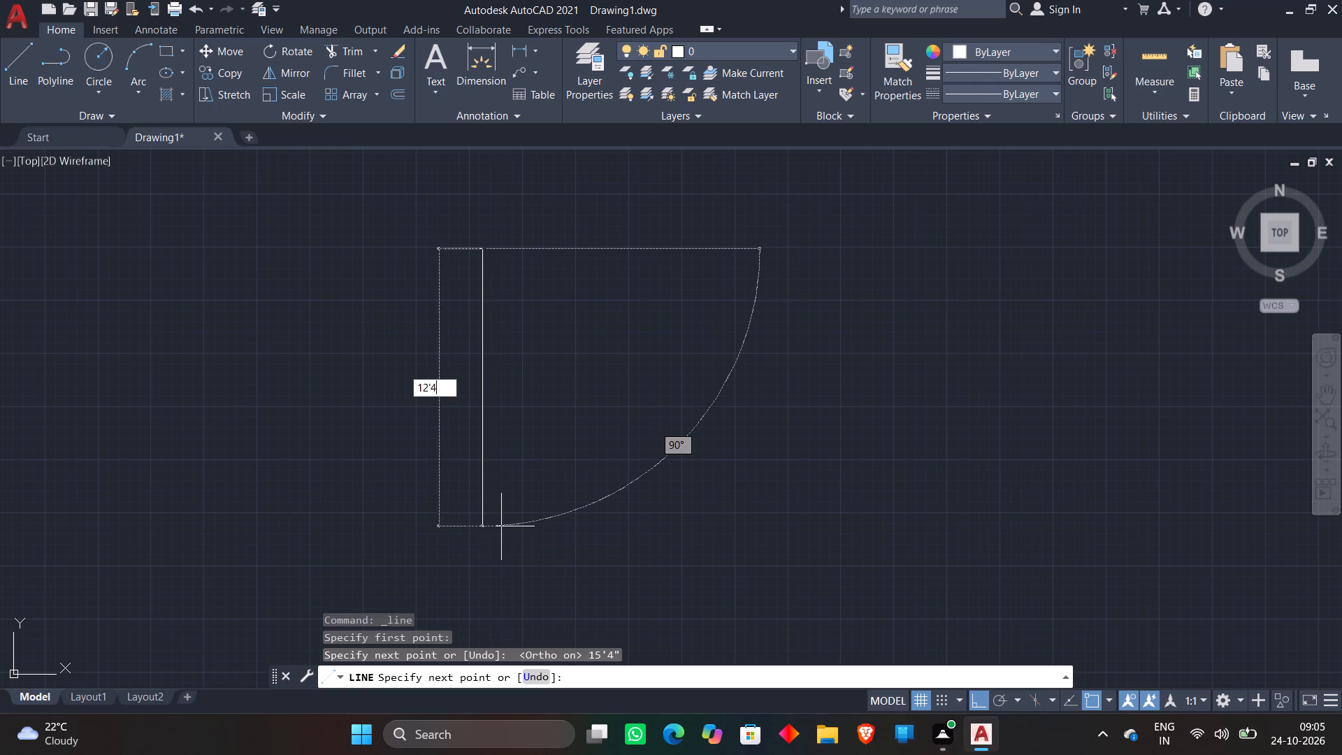
key(shift+quotedbl)
key(Return)
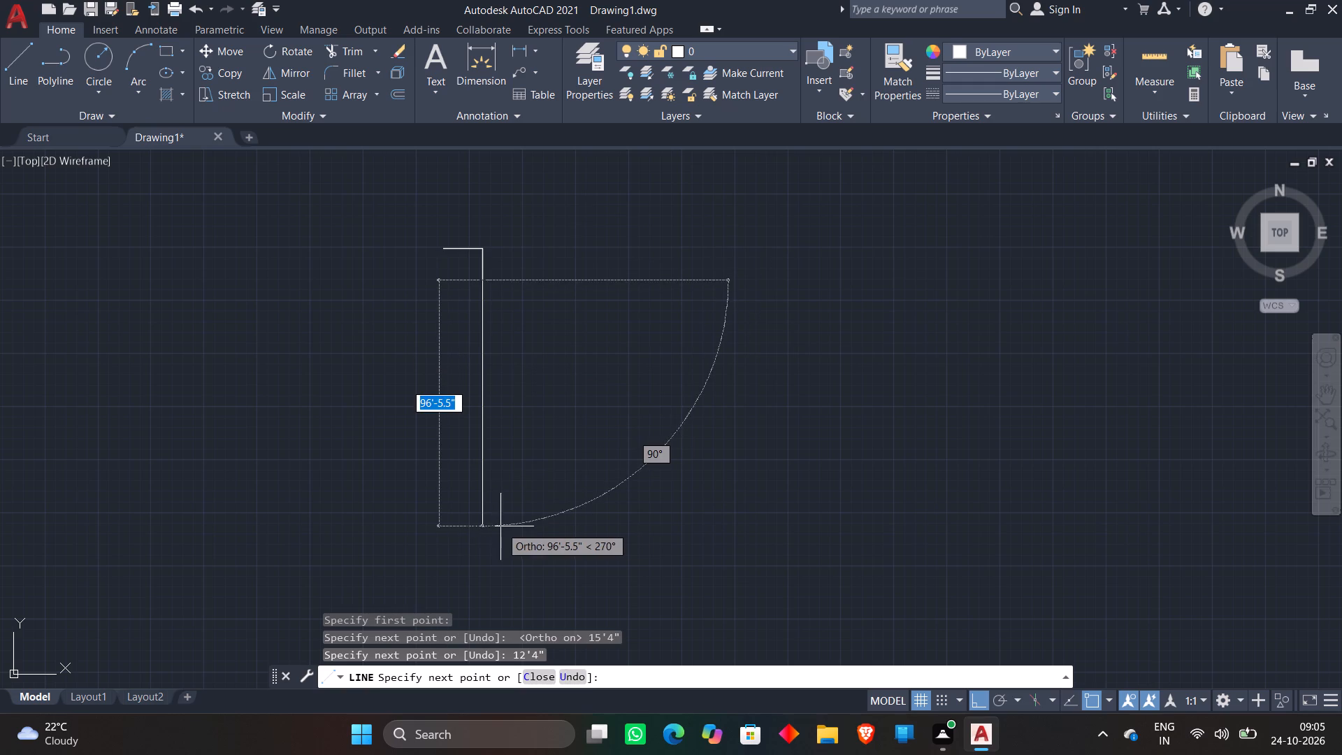
text(15'4)
key(shift+quotedbl)
key(Return)
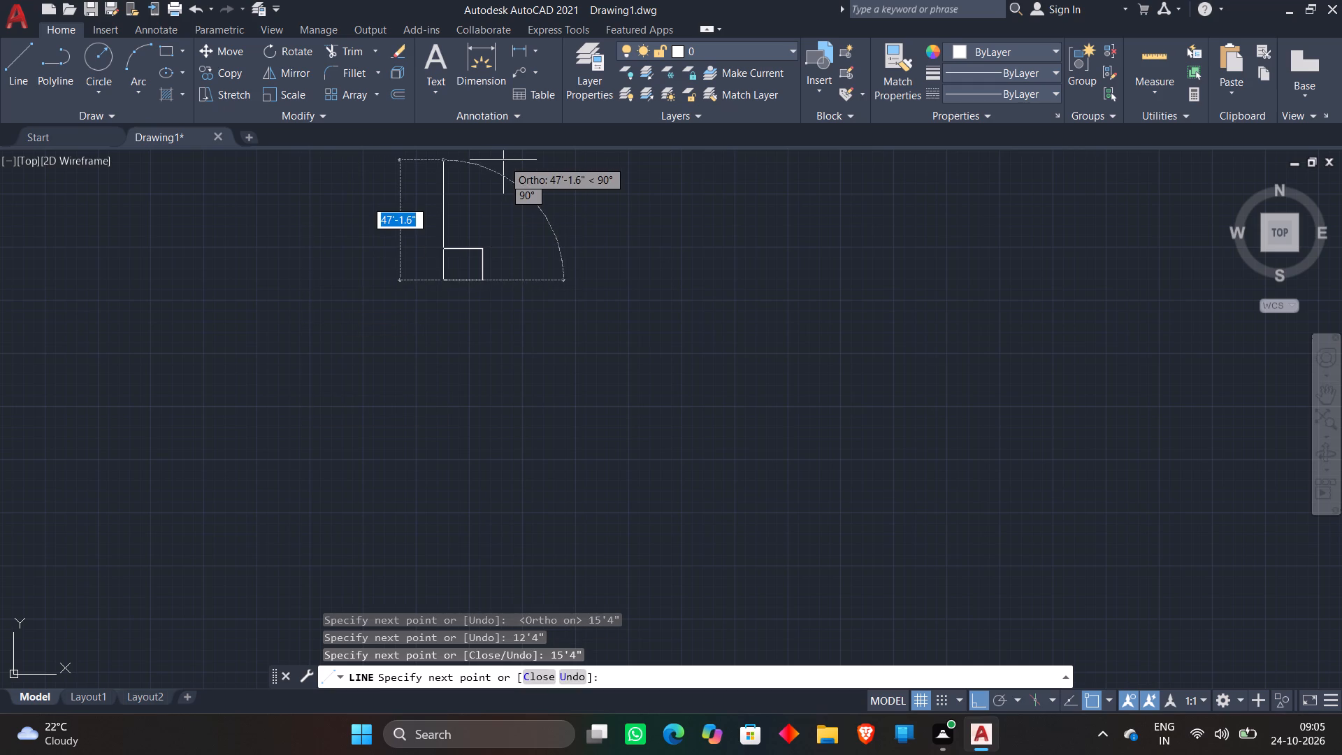
middle_drag(503, 161, 500, 209)
text(12'4")
key(Return)
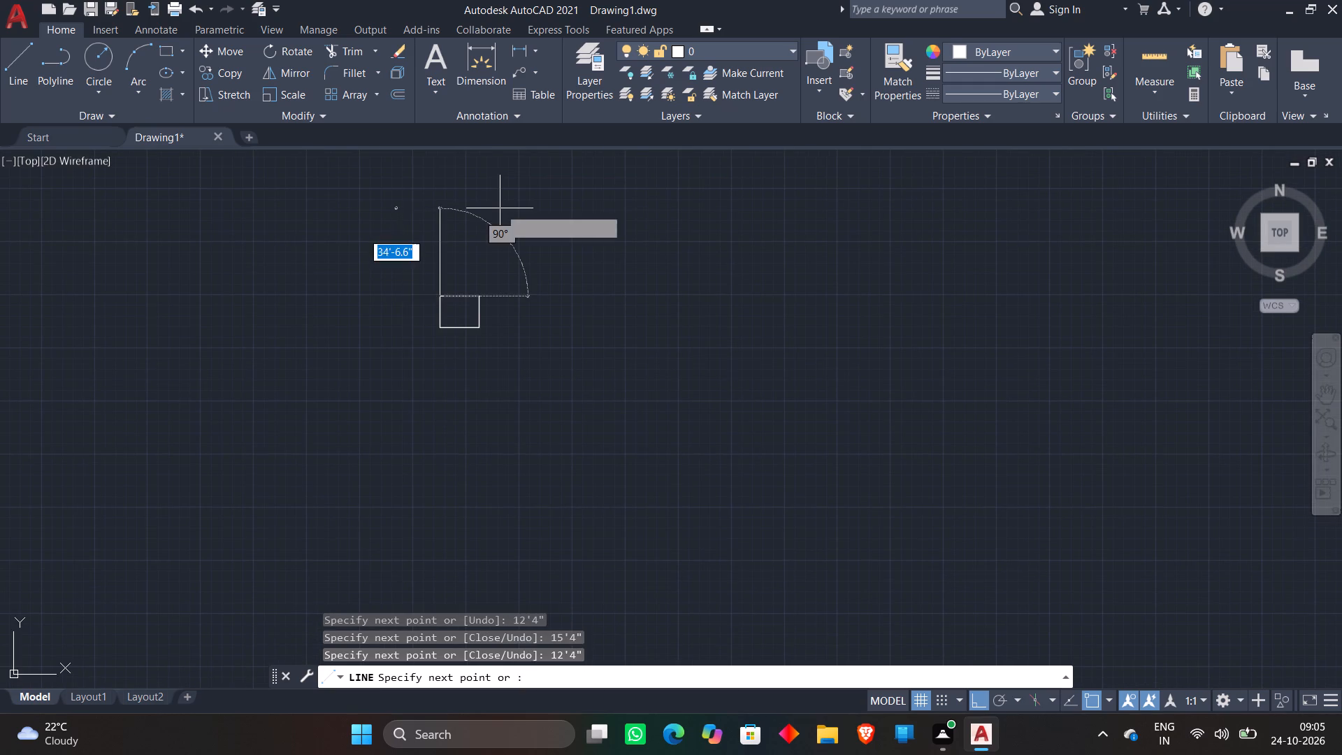
key(Escape)
Offset all four sides of the room rectangle outward by 9" to form the outer wall lines.
scroll(414, 190, down, 1)
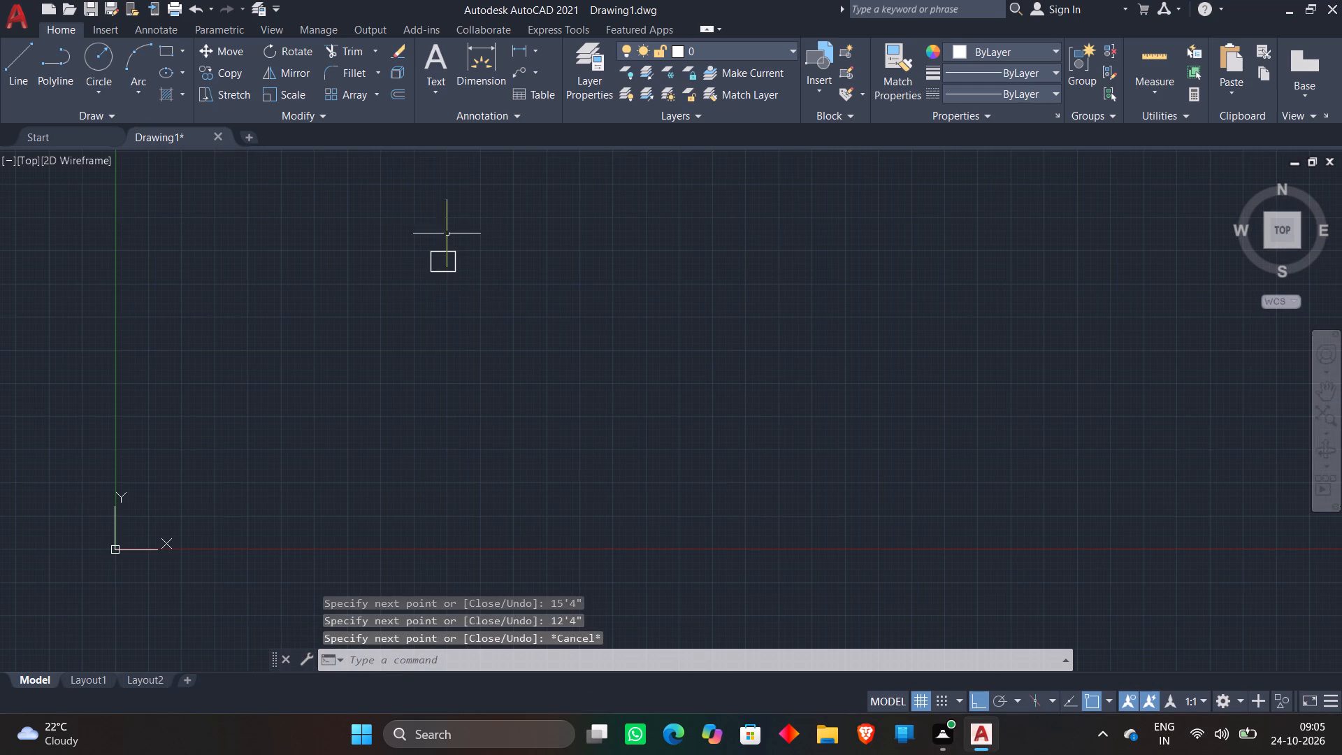
scroll(454, 273, up, 4)
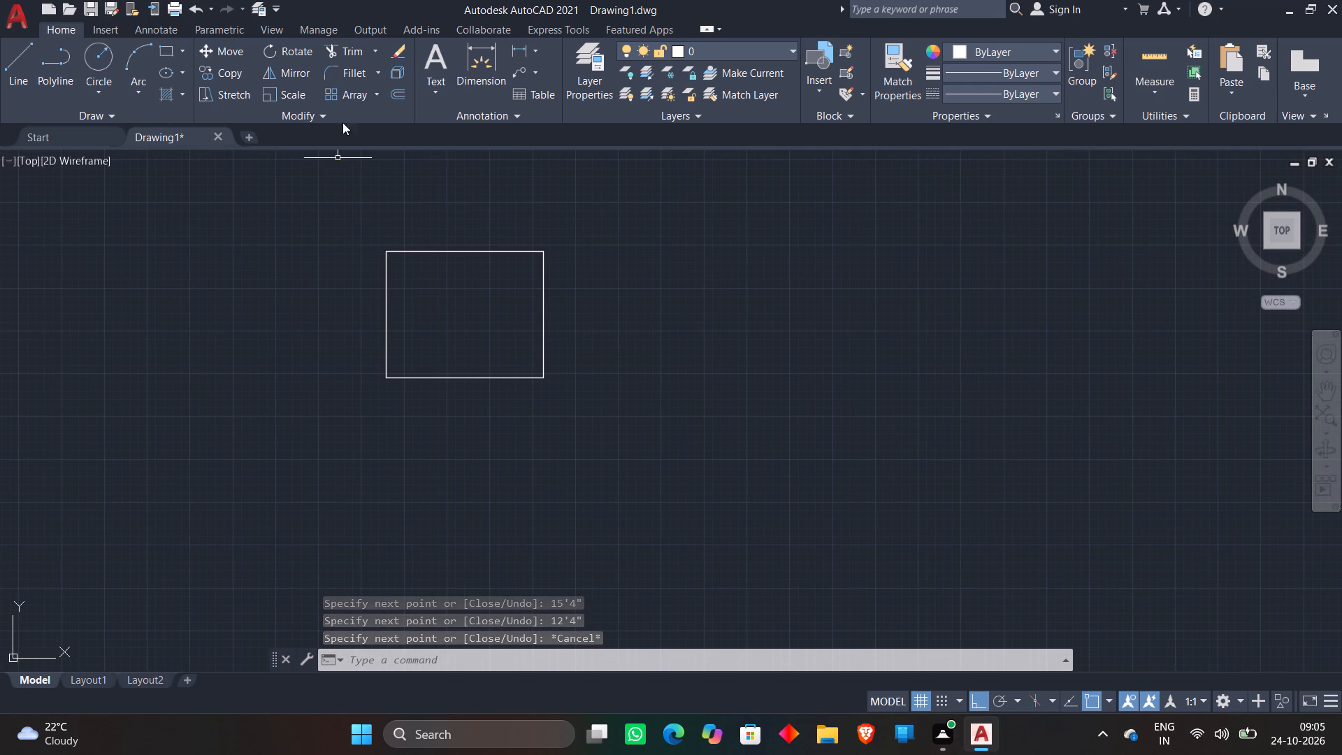
click(398, 92)
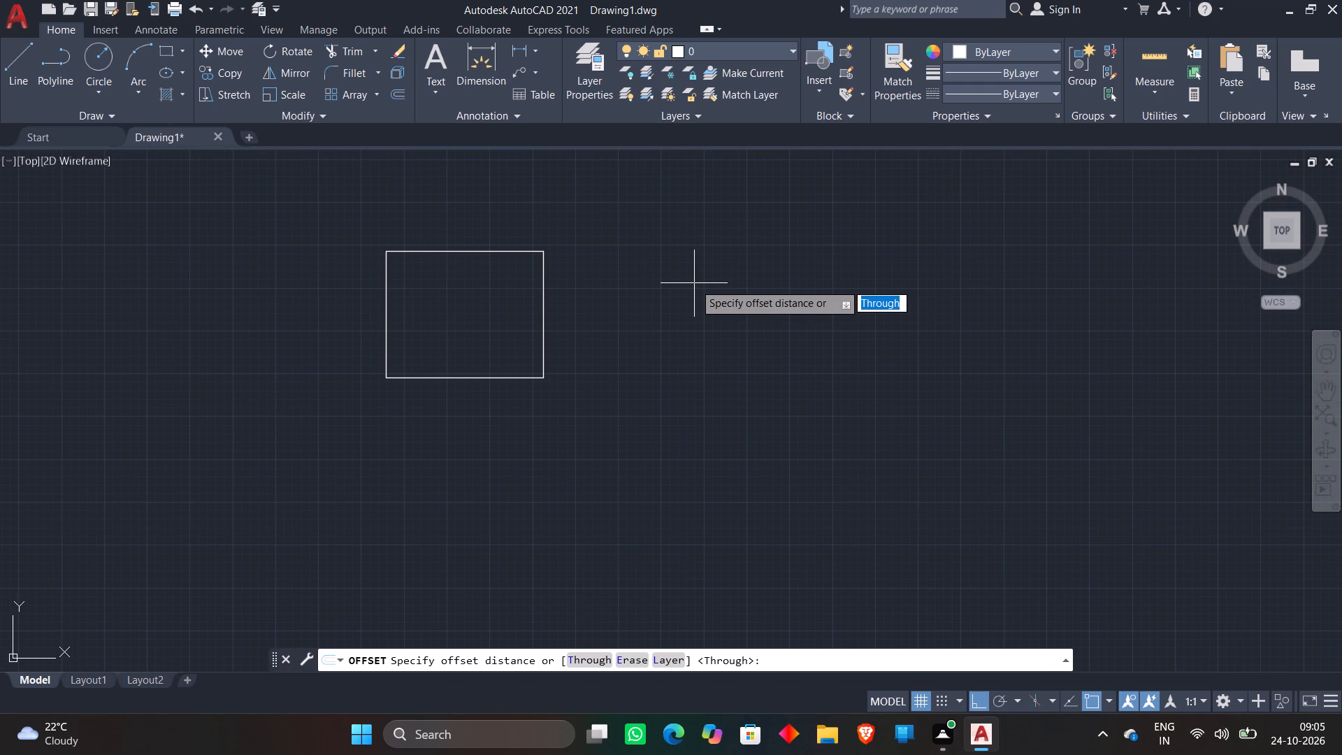
key(9)
key(shift+quotedbl)
key(Return)
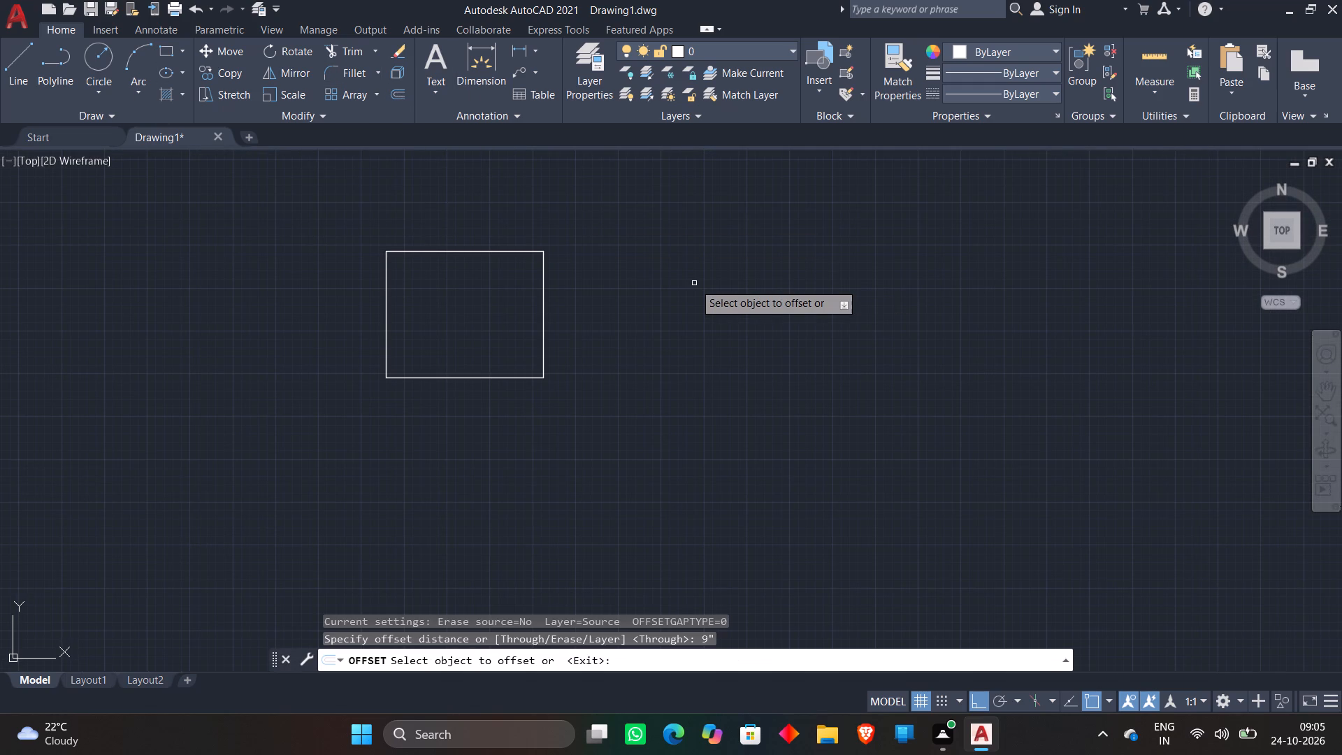
click(471, 252)
click(473, 215)
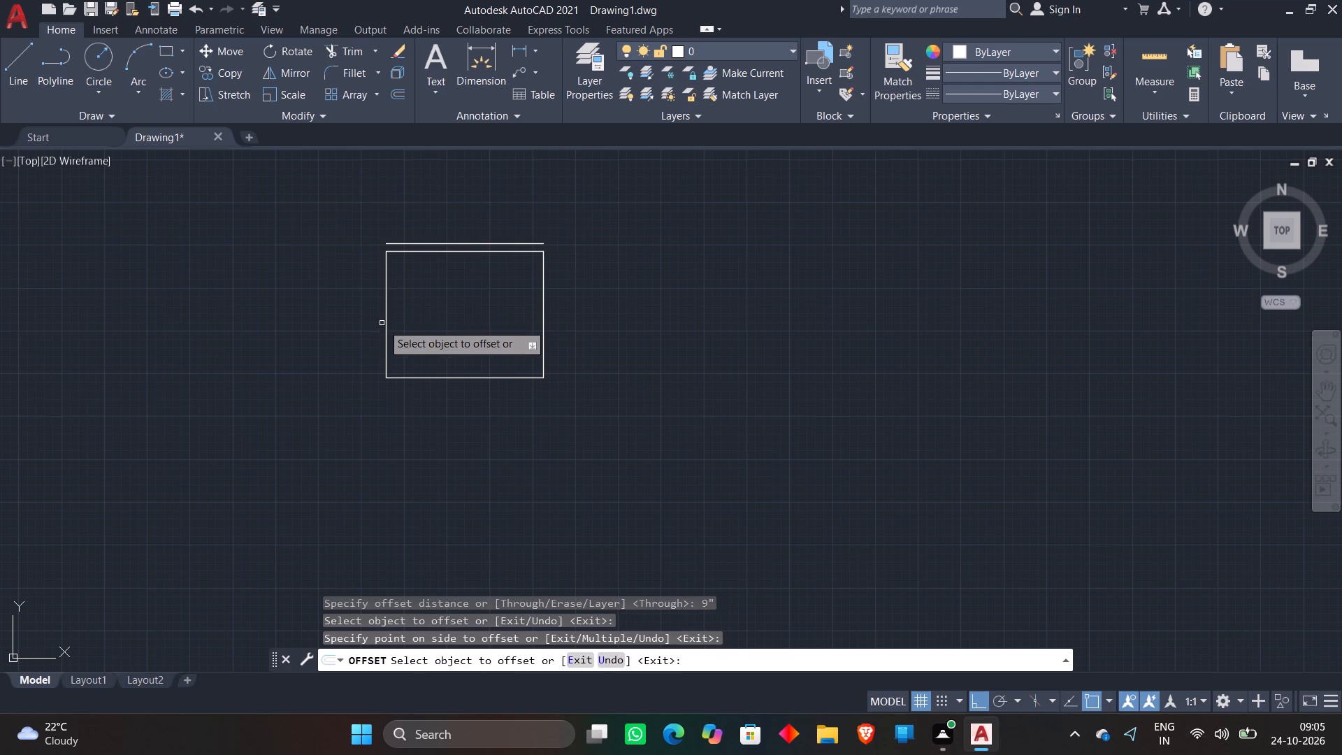
click(387, 333)
click(168, 286)
click(410, 377)
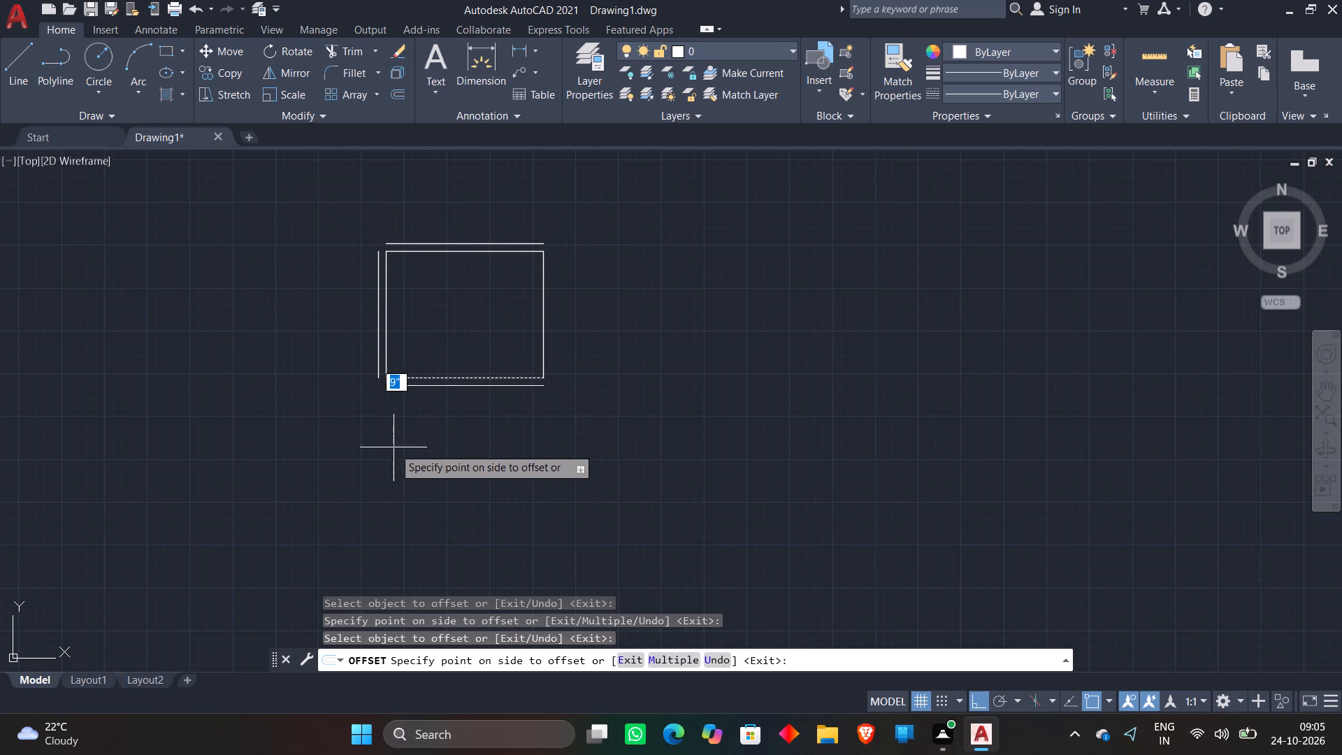
click(394, 447)
click(542, 340)
click(671, 317)
key(space)
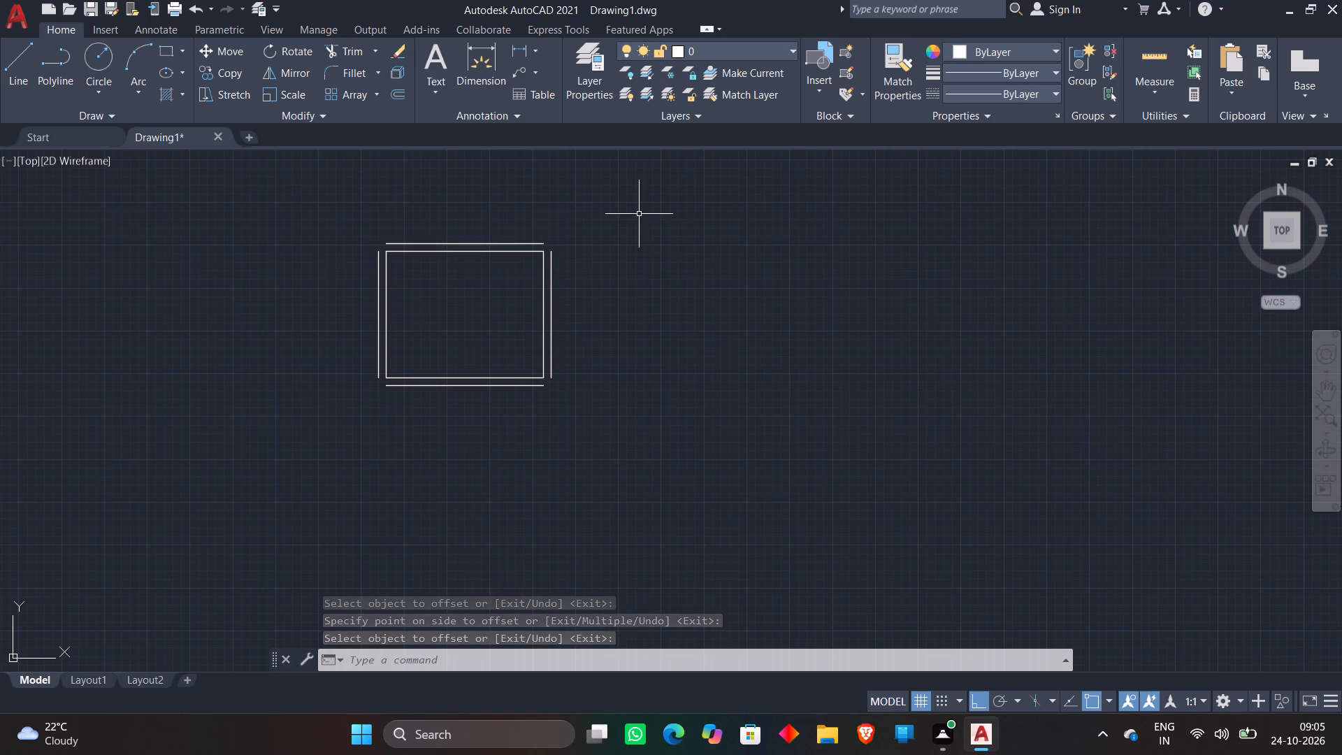
Draw a small room's lines from the top of the large room's outer right wall line: 6' right, 6'8" down, 6" and 6' left.
scroll(663, 260, down, 1)
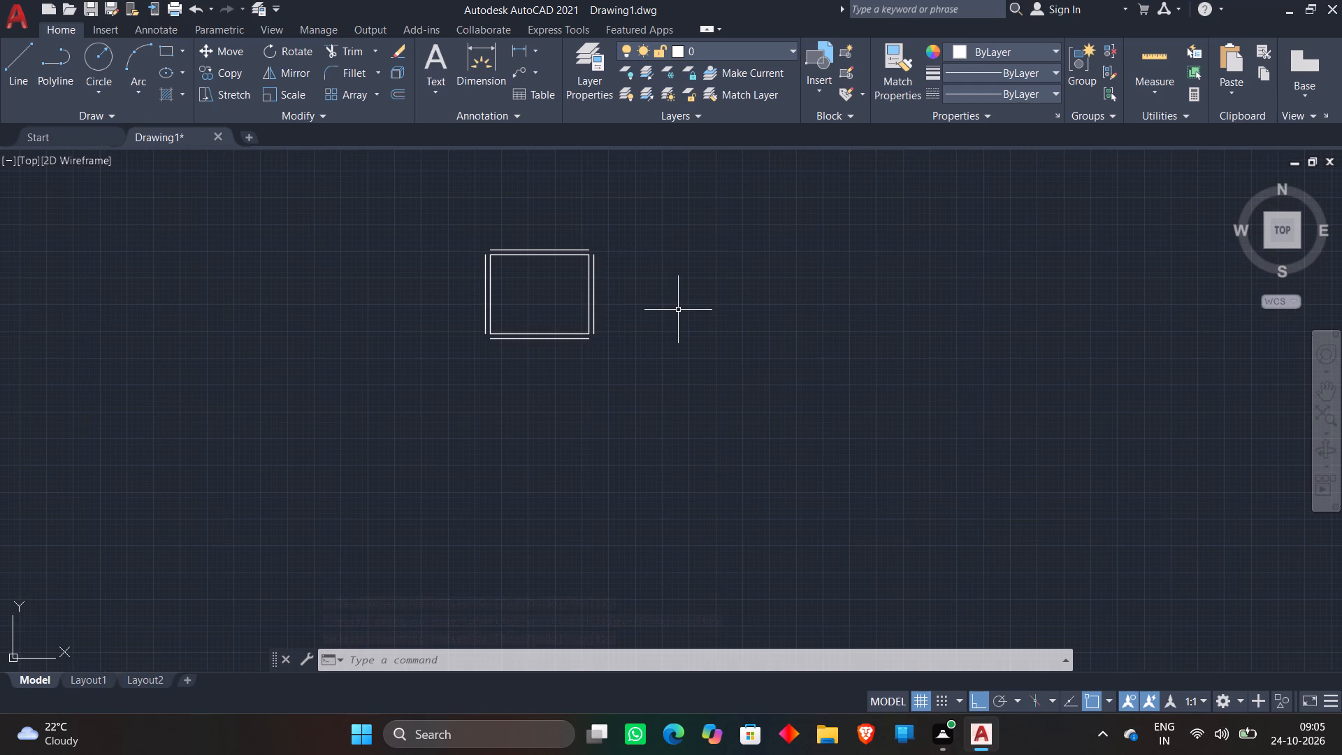
click(22, 58)
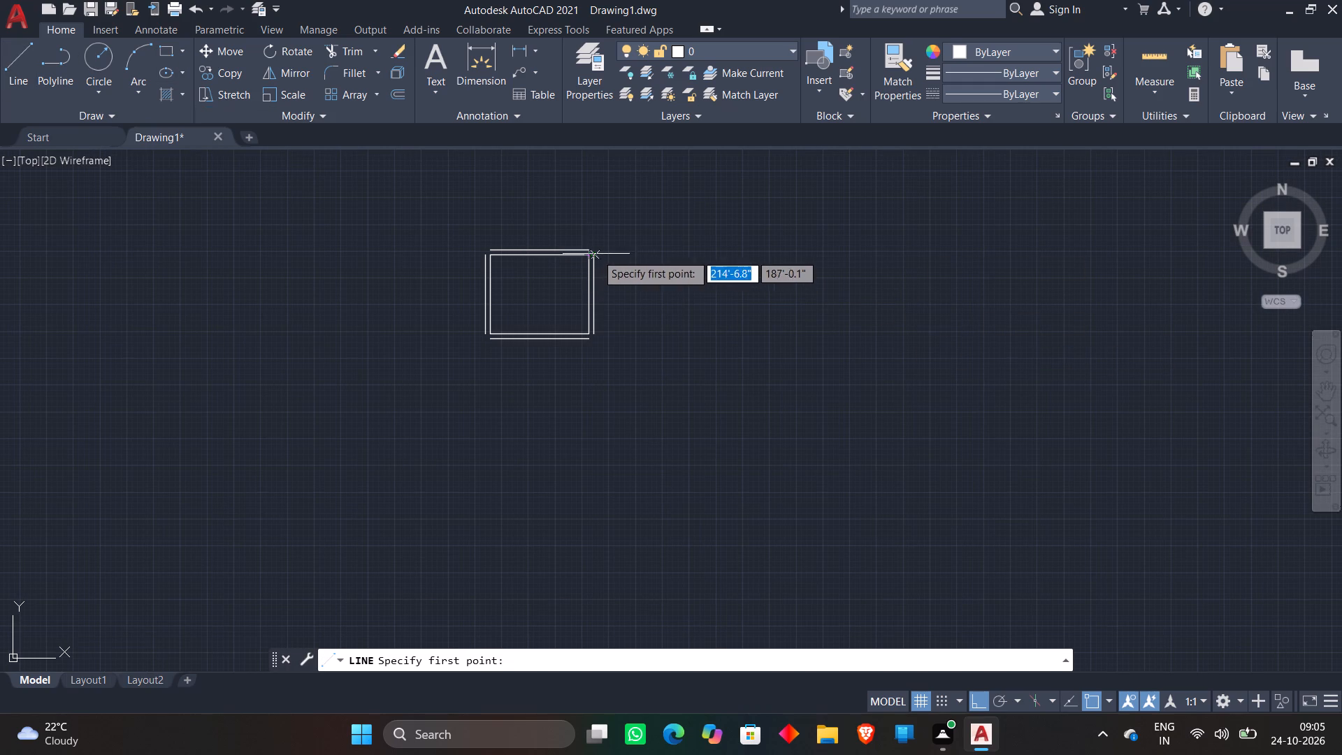
scroll(597, 254, up, 1)
click(586, 259)
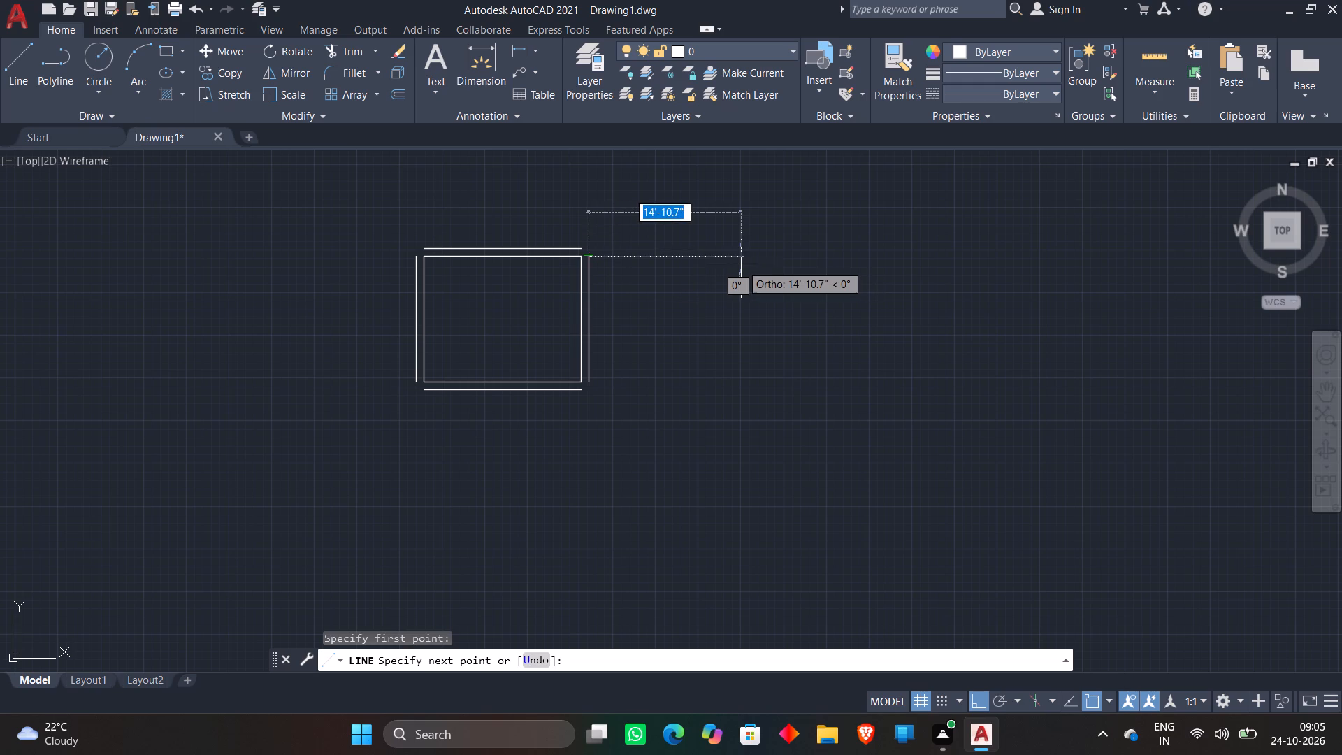
text(6')
key(Return)
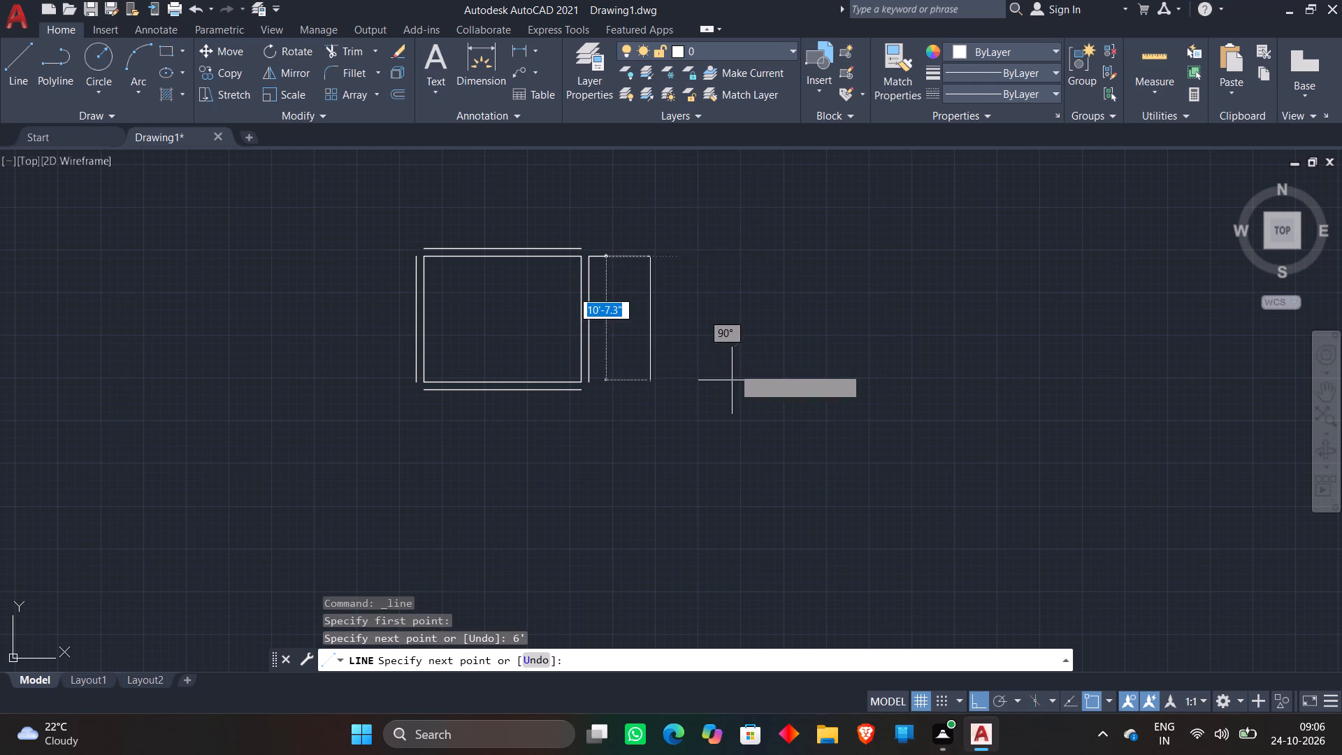
key(6)
key(apostrophe)
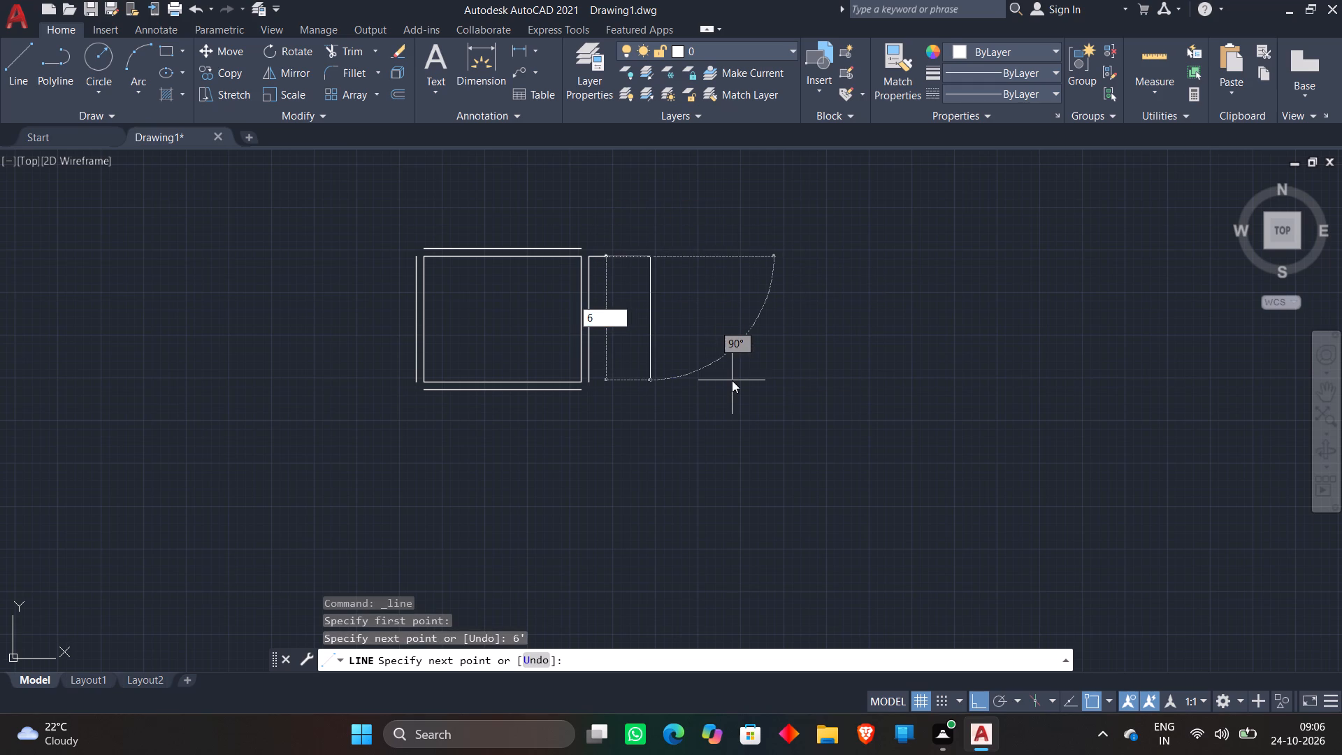
text(8")
key(Return)
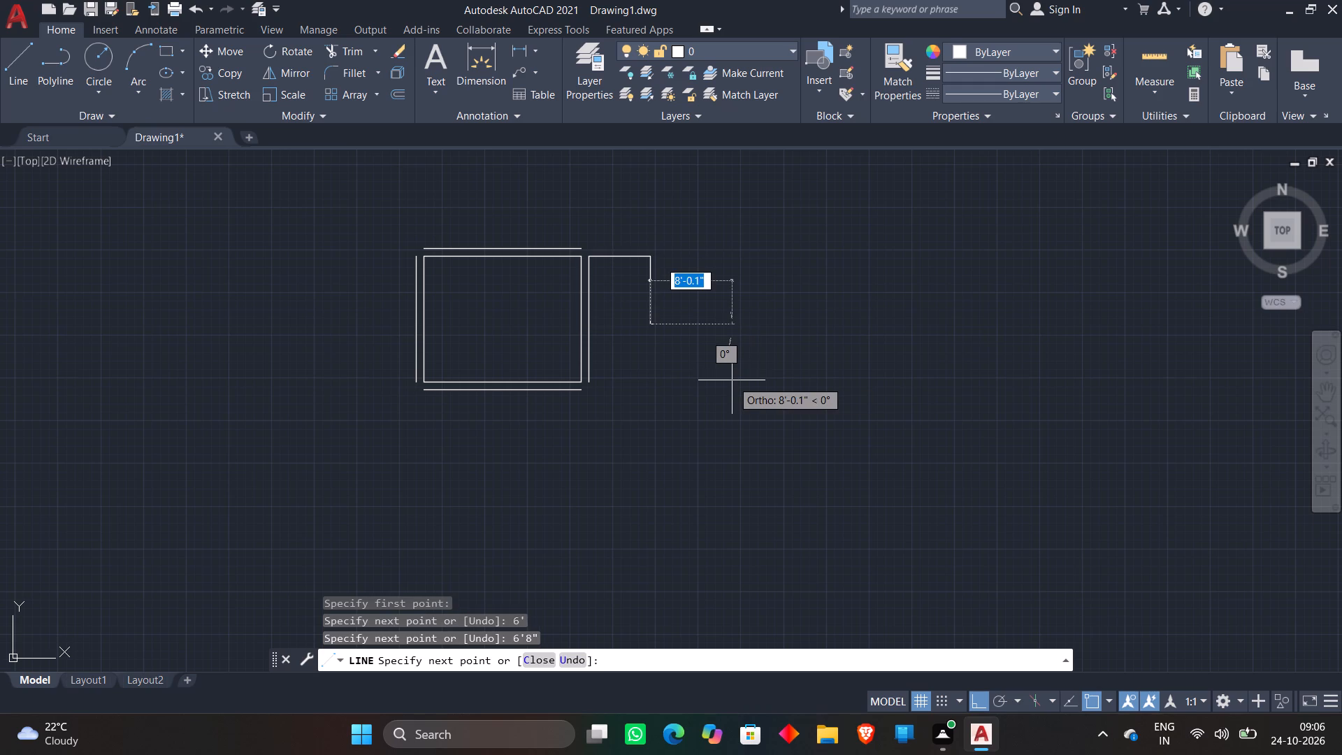
key(6)
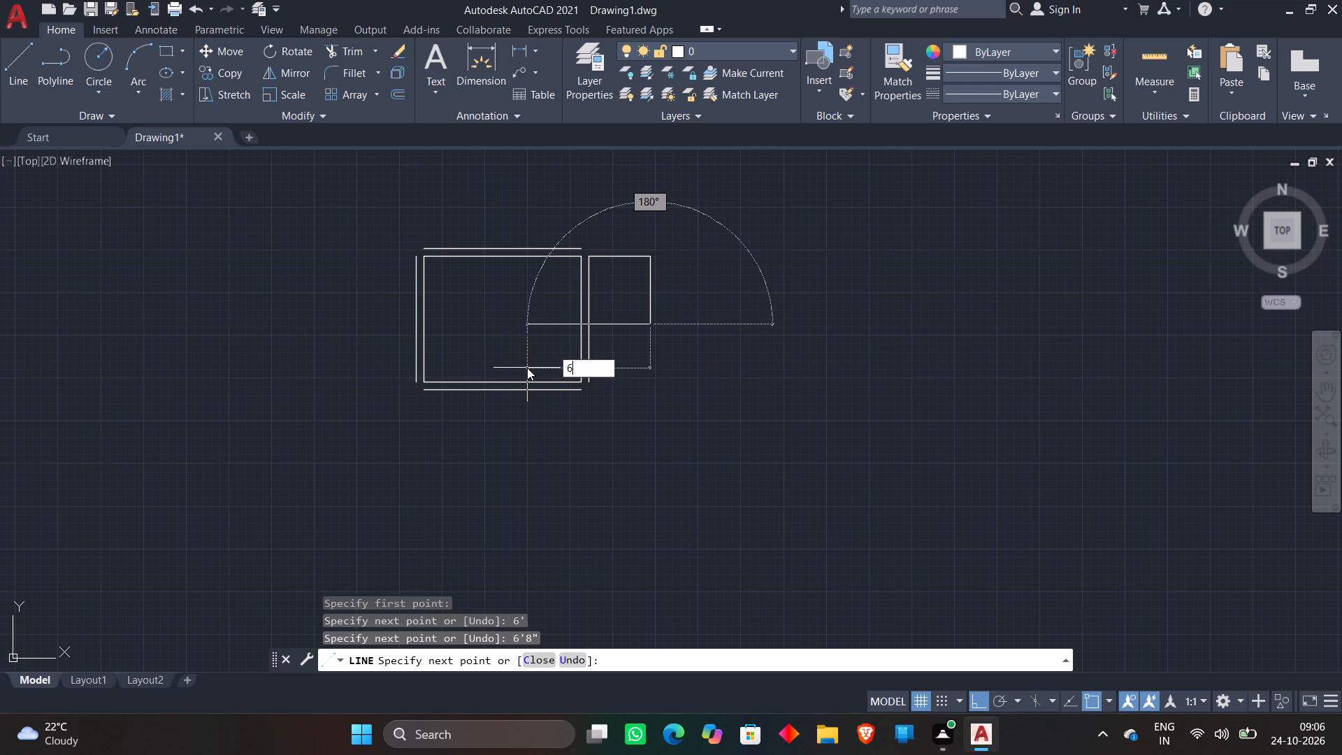
key(Return)
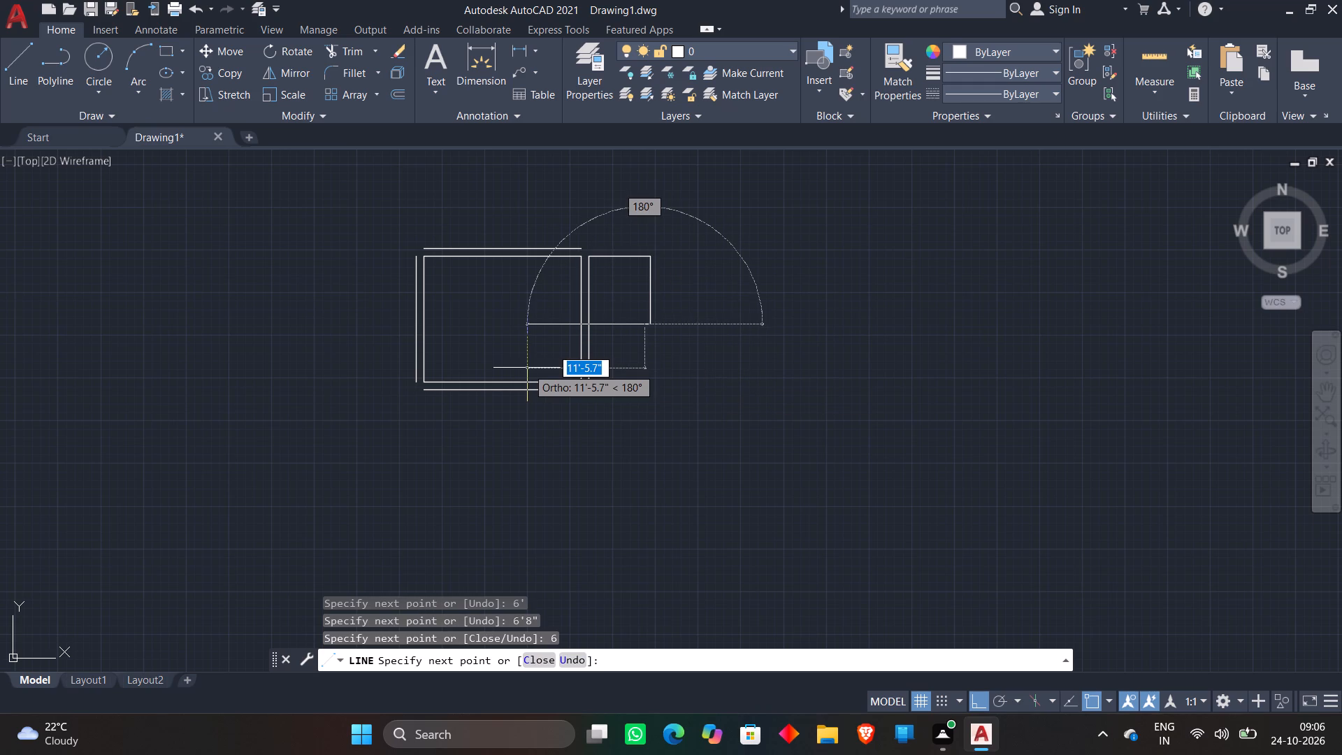
key(BackSpace)
key(BackSpace)
text(6')
key(Return)
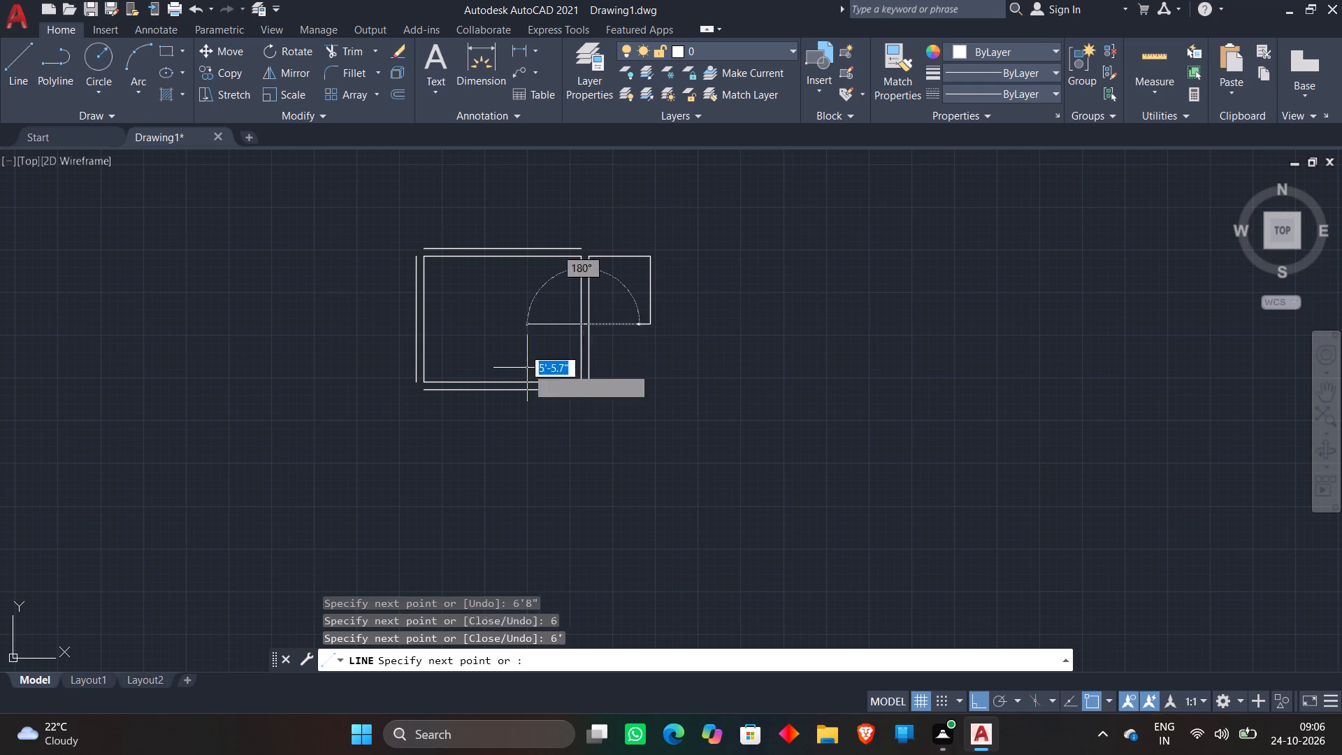
key(Escape)
Trim the small room's bottom line where it overshoots the large room's outer right wall line.
key(t)
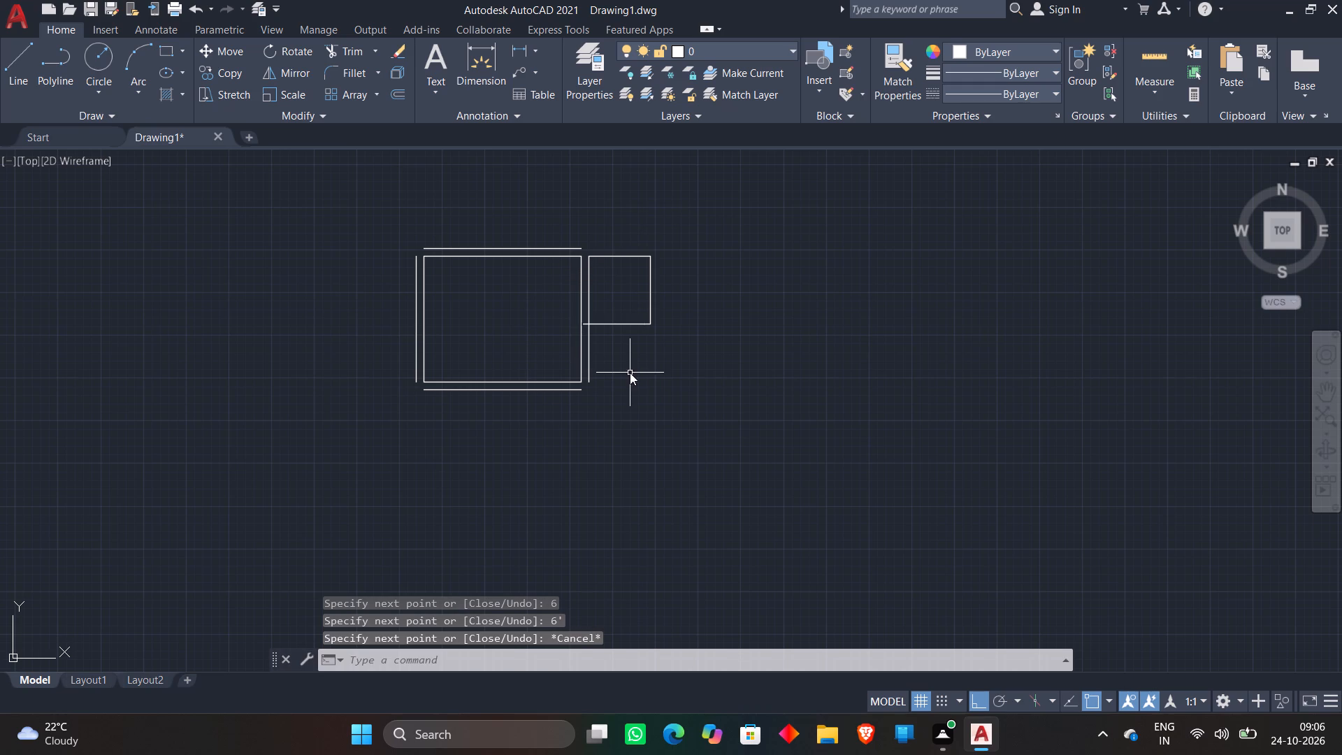
key(r)
key(space)
scroll(589, 325, up, 4)
click(551, 323)
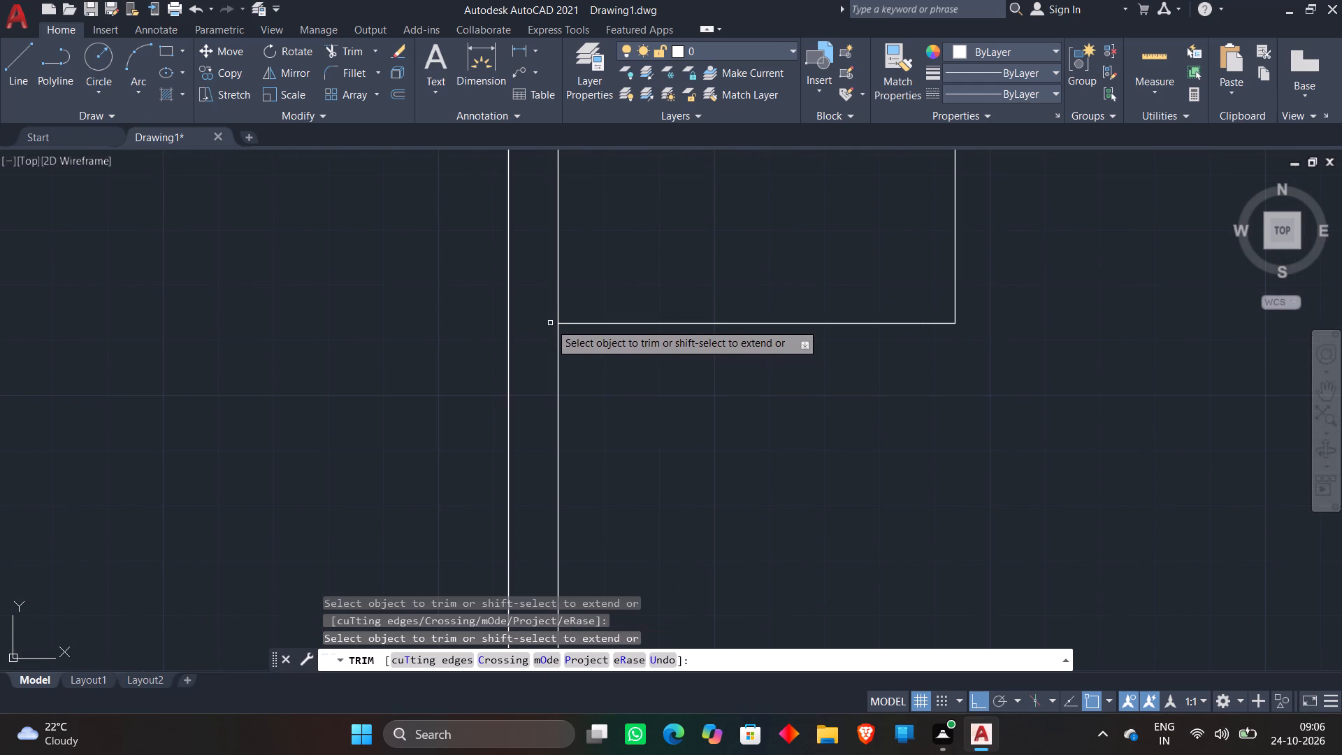
key(Escape)
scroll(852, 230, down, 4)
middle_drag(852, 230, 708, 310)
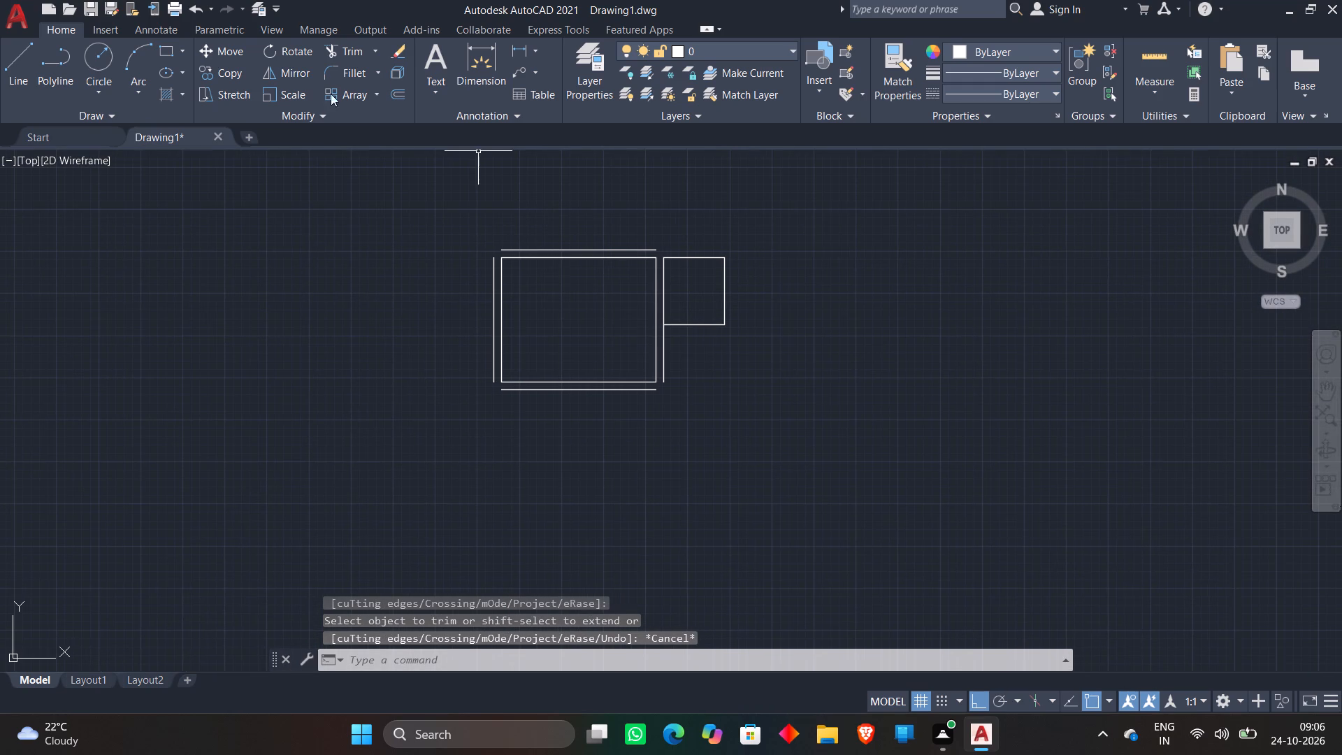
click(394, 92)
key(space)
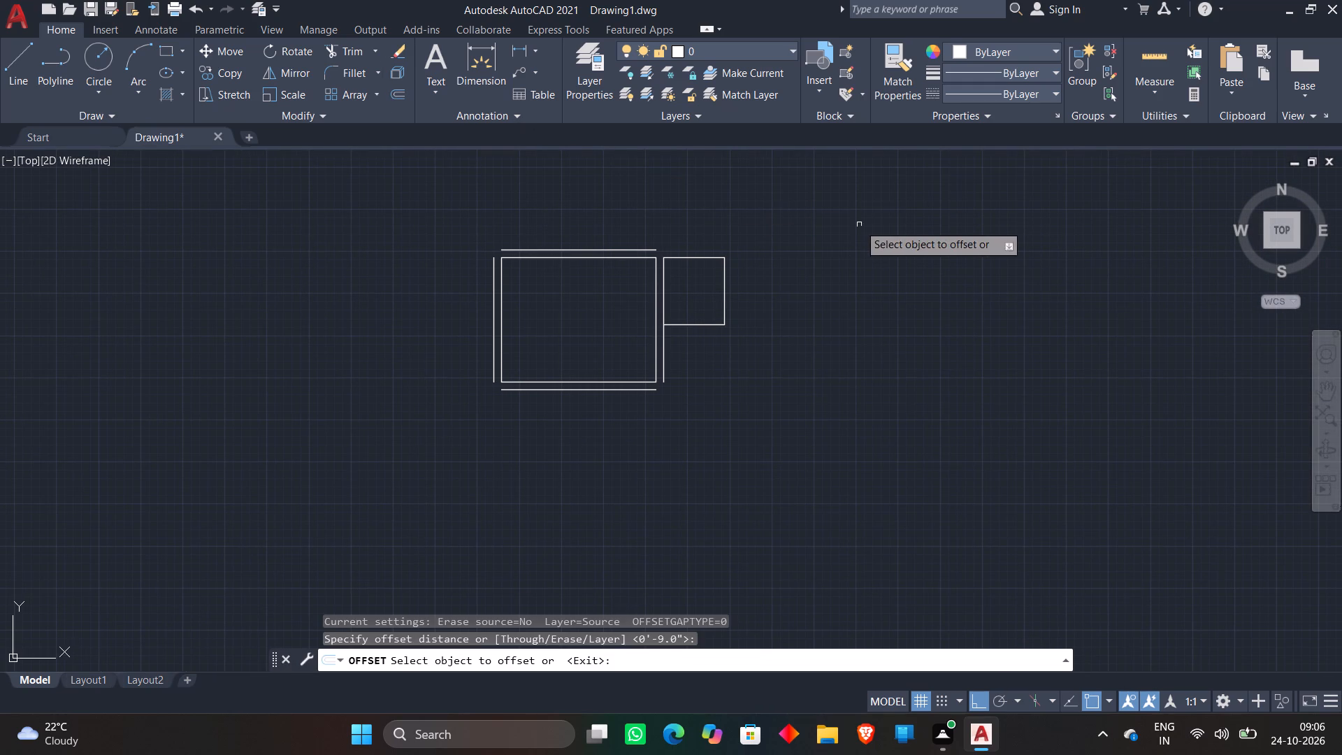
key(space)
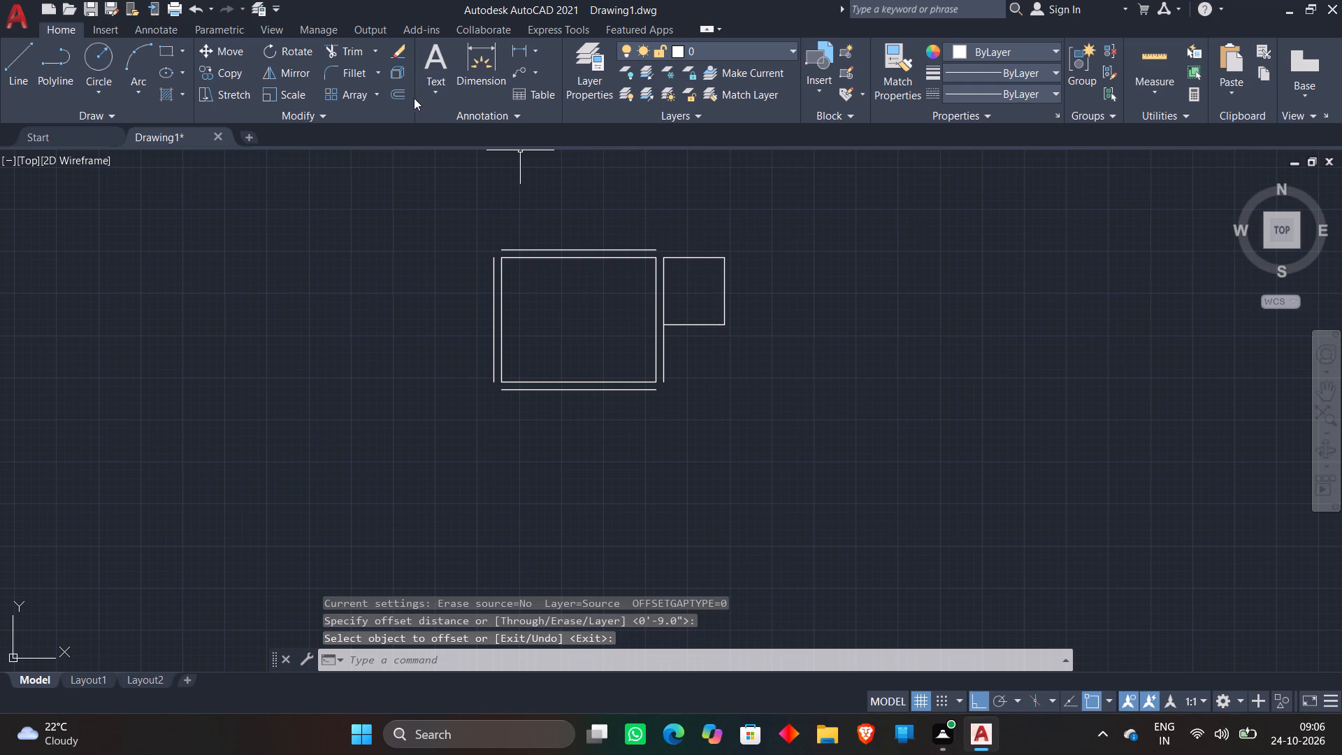
Offset the top, right and bottom sides of the small room outward by 9".
click(405, 96)
key(space)
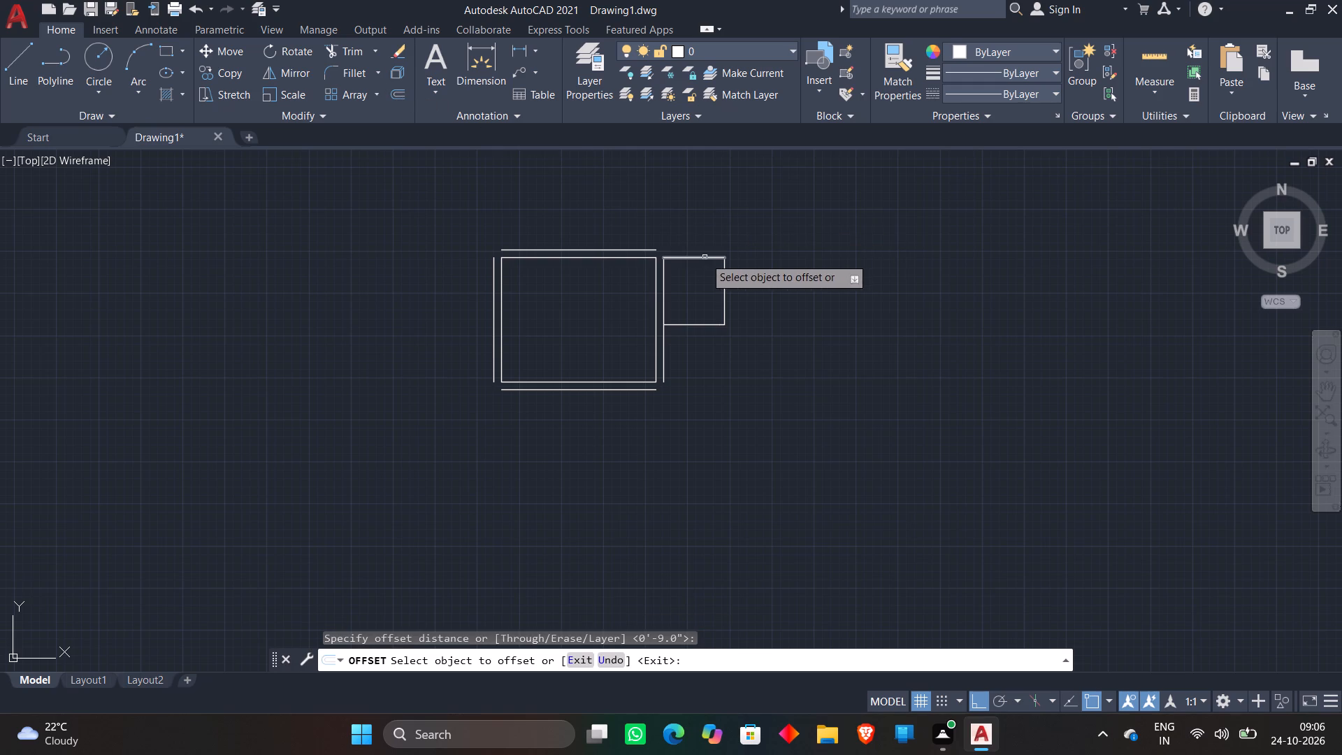
click(705, 257)
click(711, 203)
click(726, 277)
click(839, 288)
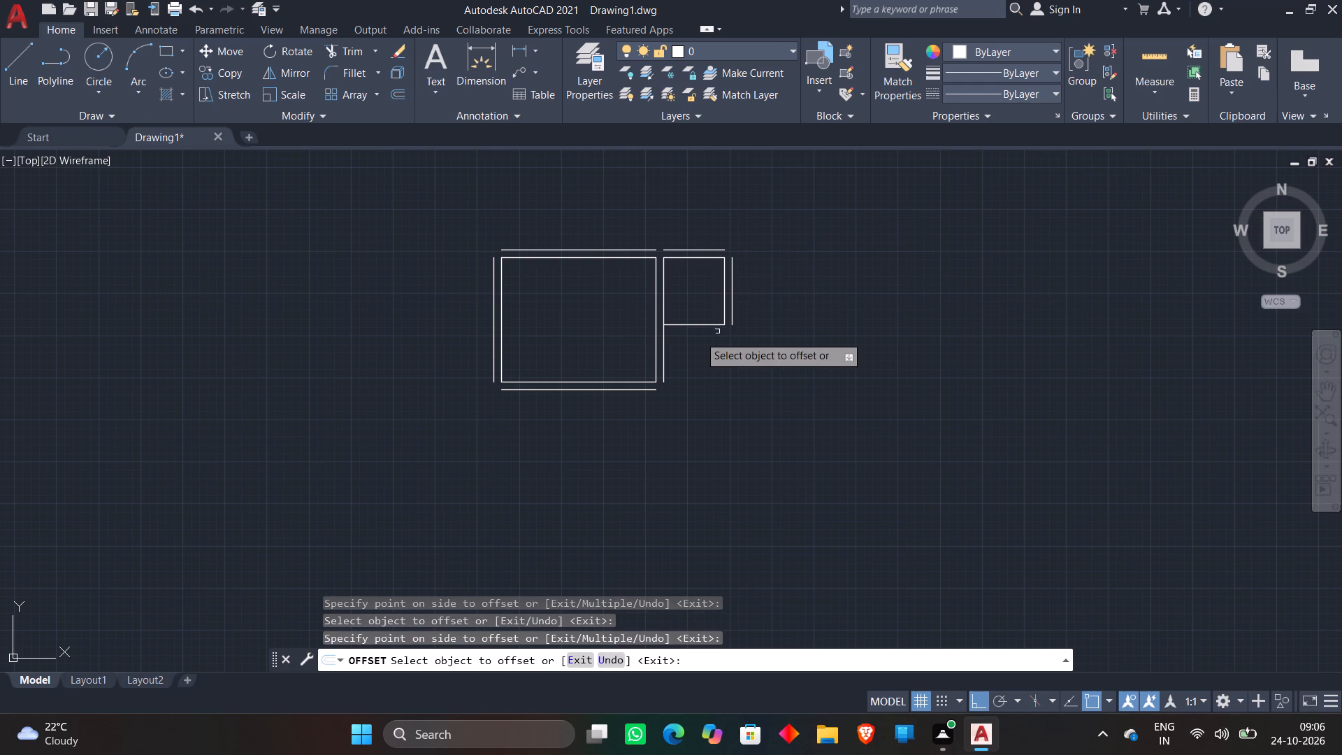
click(684, 326)
click(697, 378)
key(space)
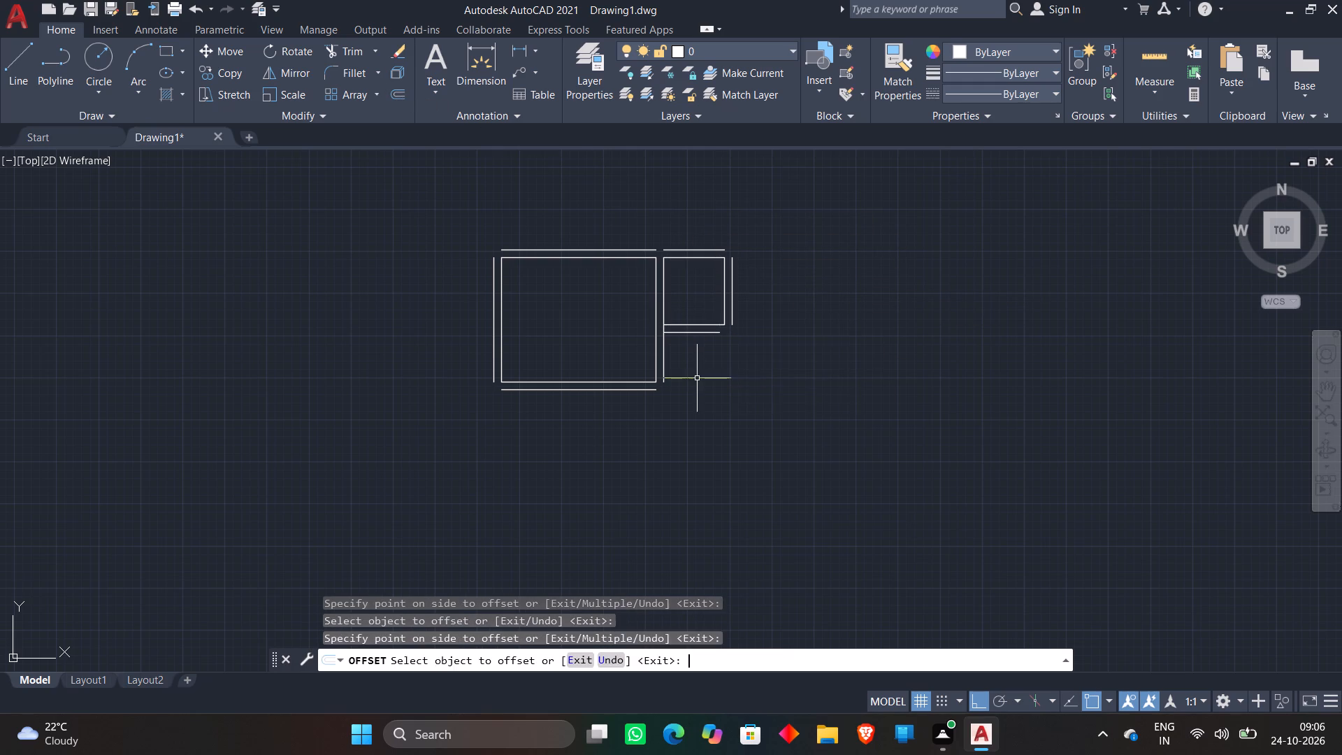
Trim the large room's outer right wall line between the two lines of the small room's bottom wall.
scroll(681, 334, up, 3)
text(tr)
key(space)
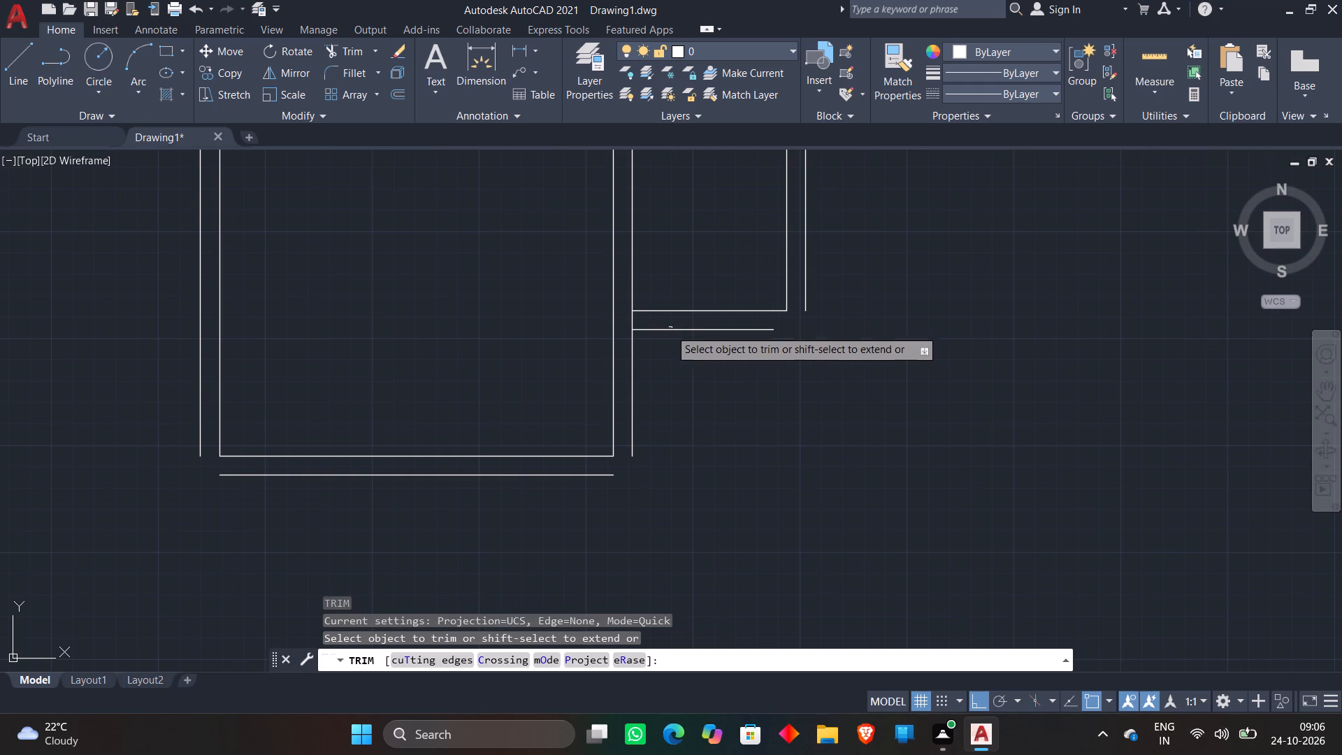
scroll(658, 325, up, 3)
click(484, 305)
click(587, 310)
key(space)
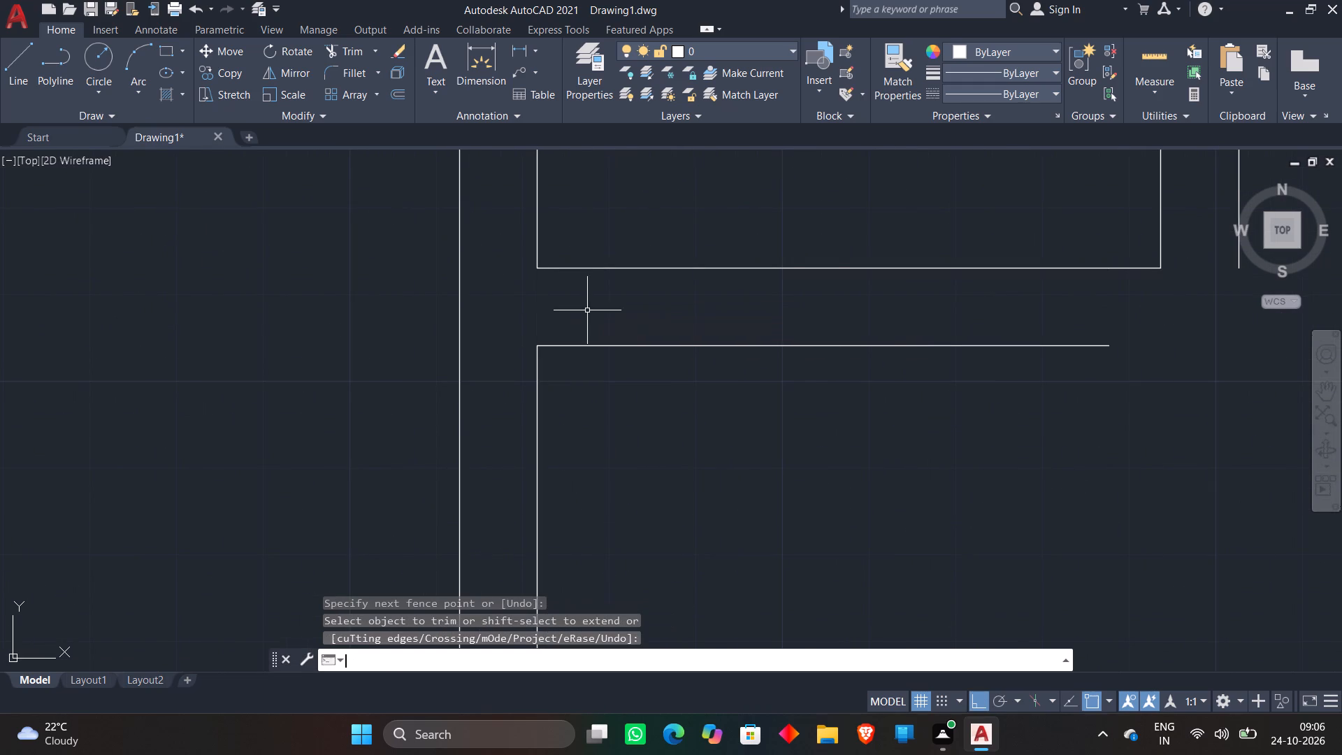
Draw a 5'4" vertical line downward from the right end of the small room's lower outer wall line.
scroll(586, 310, down, 4)
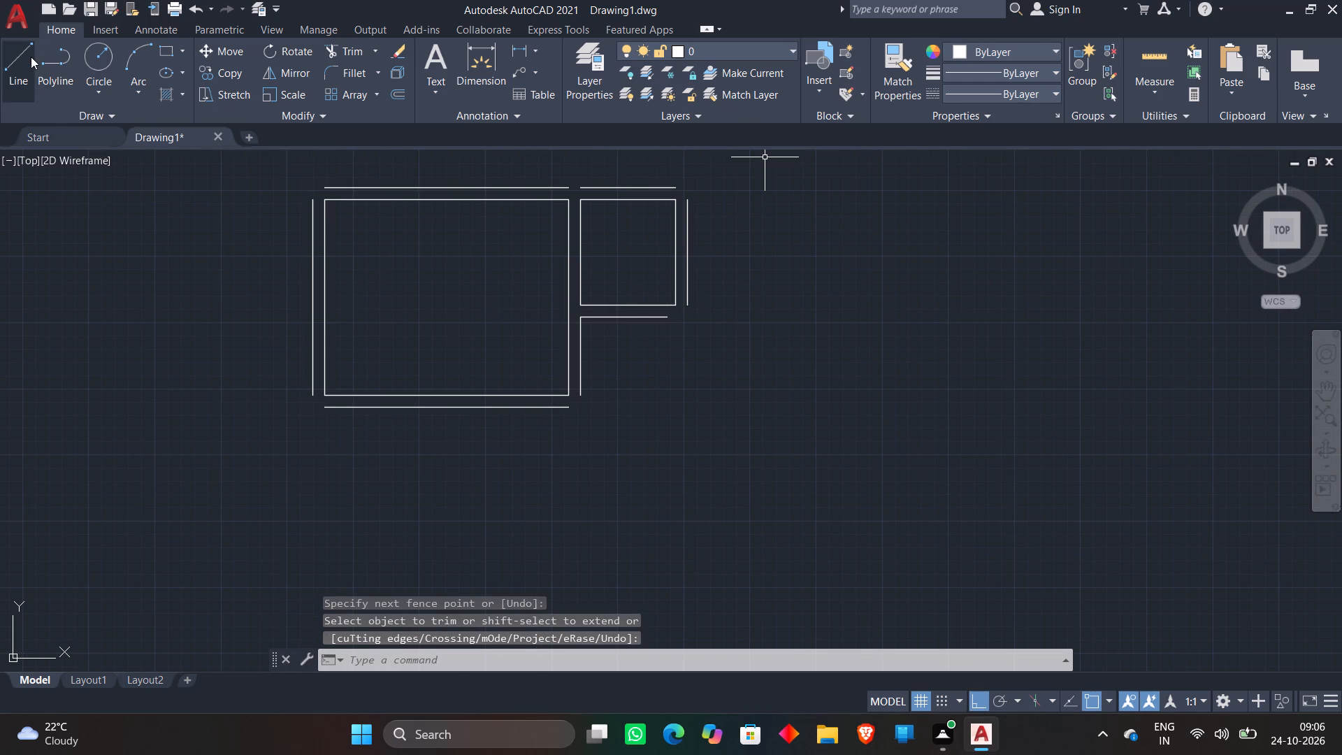
click(20, 58)
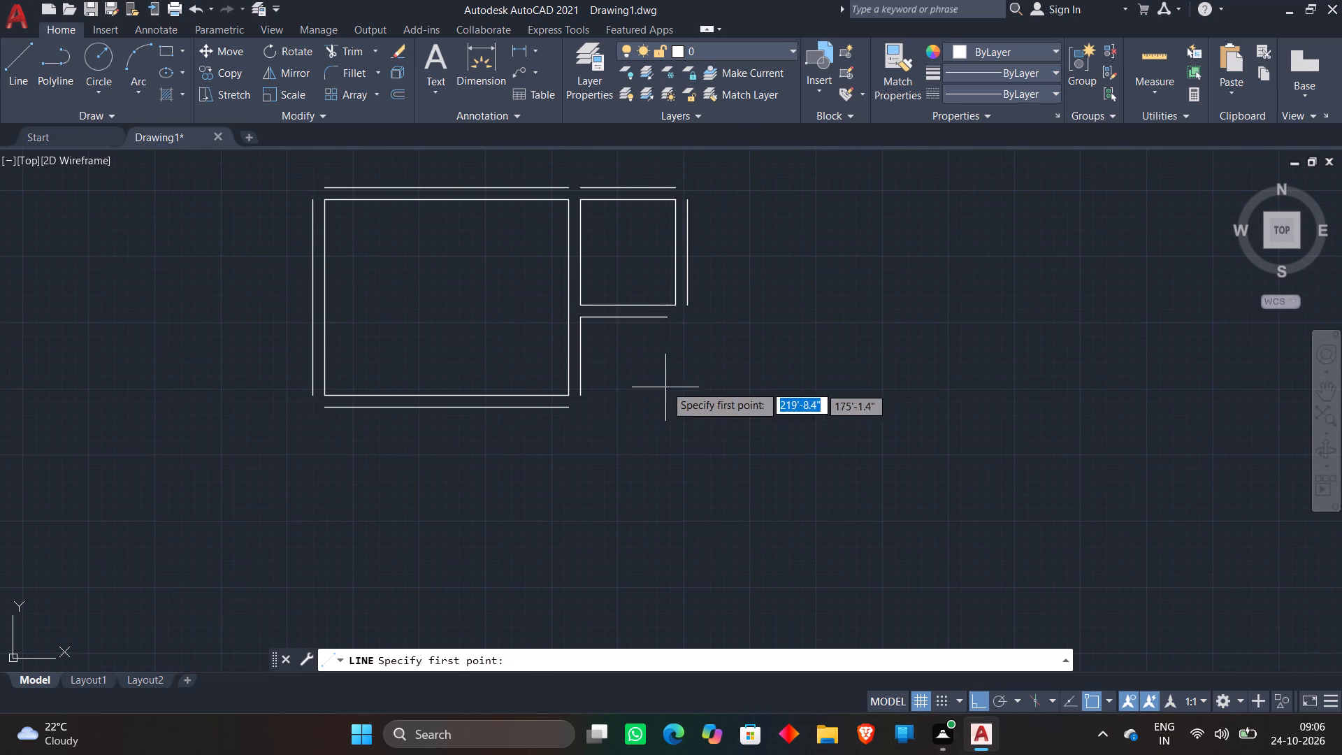
click(667, 321)
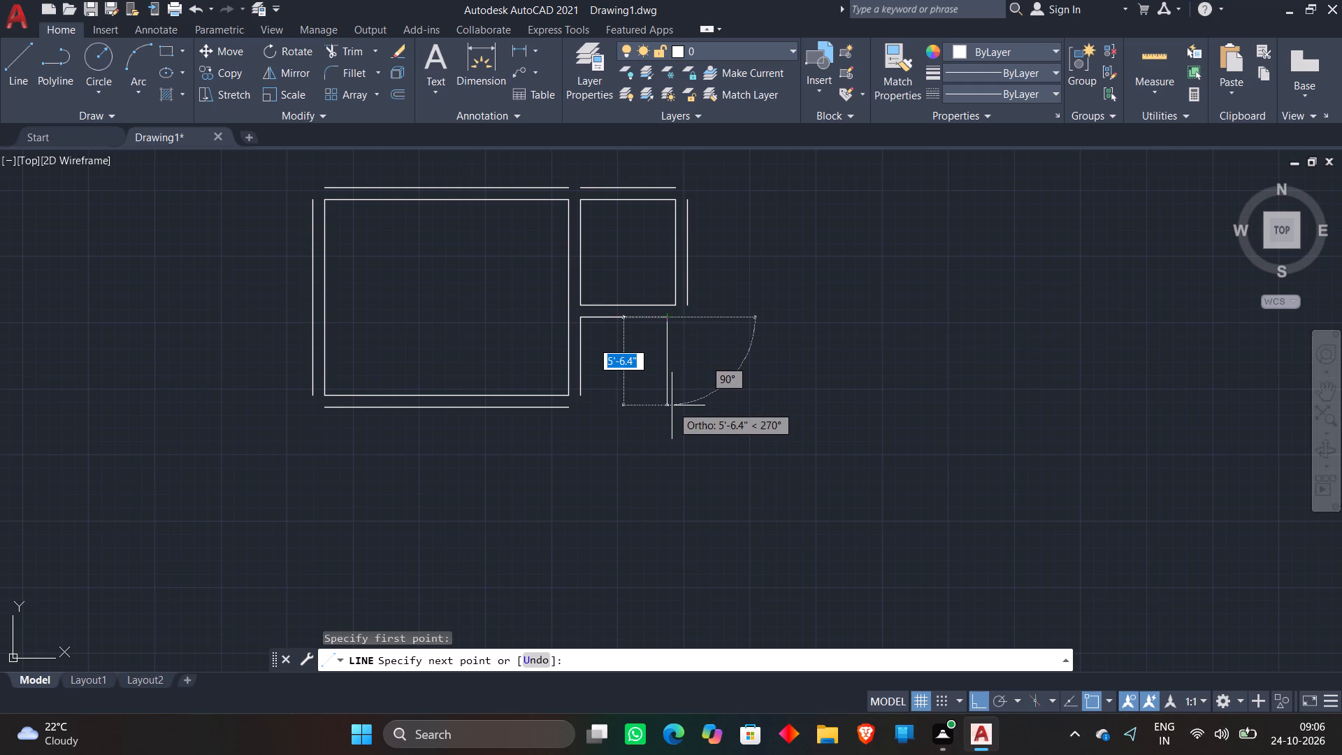
text(5'4")
key(Return)
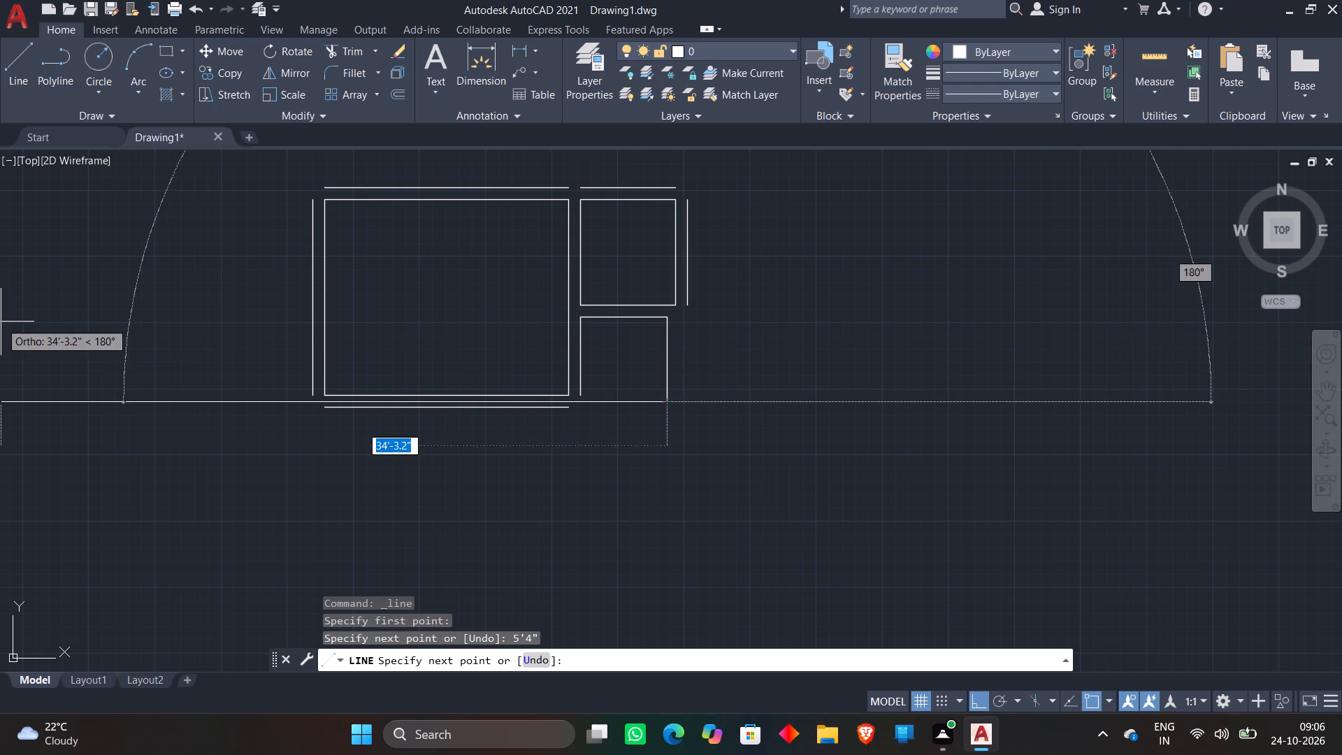
key(Escape)
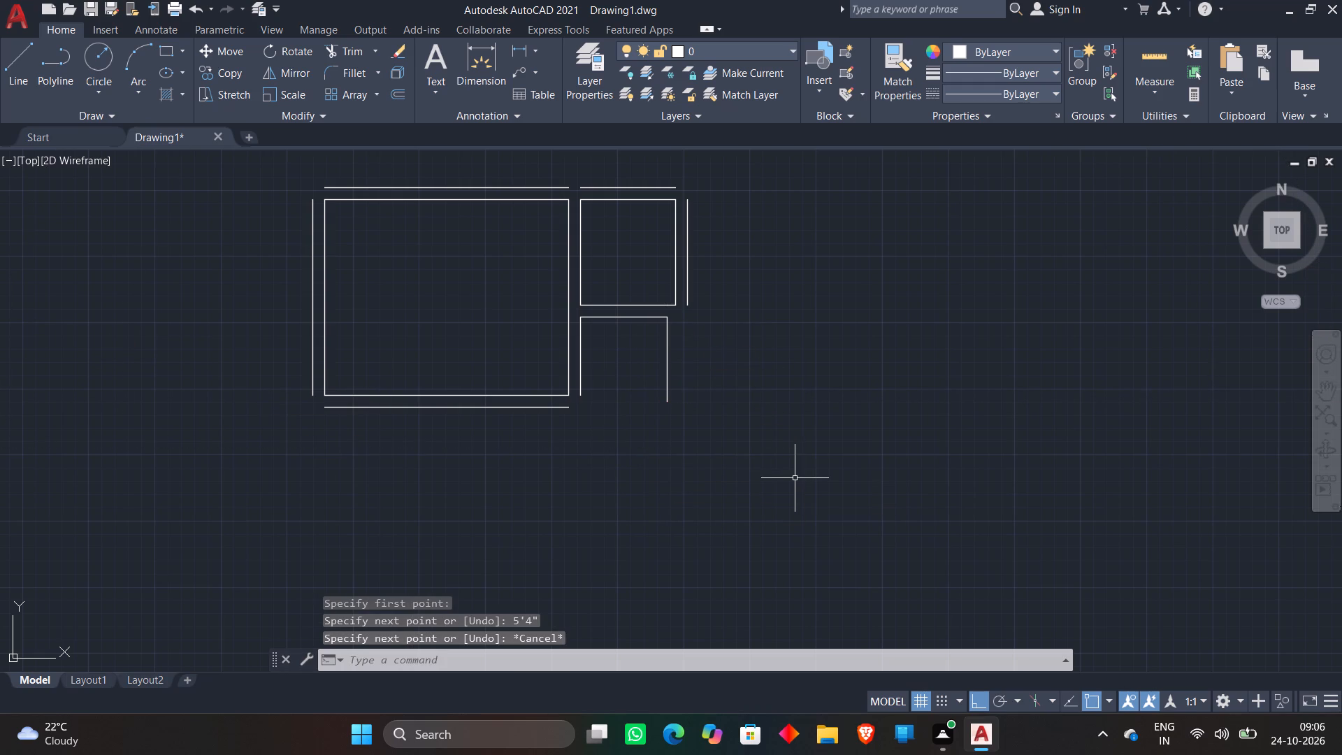
Draw a horizontal line from the lower end of the large room's outer right wall line, rightward past the 5'4" line.
key(l)
key(Return)
click(582, 394)
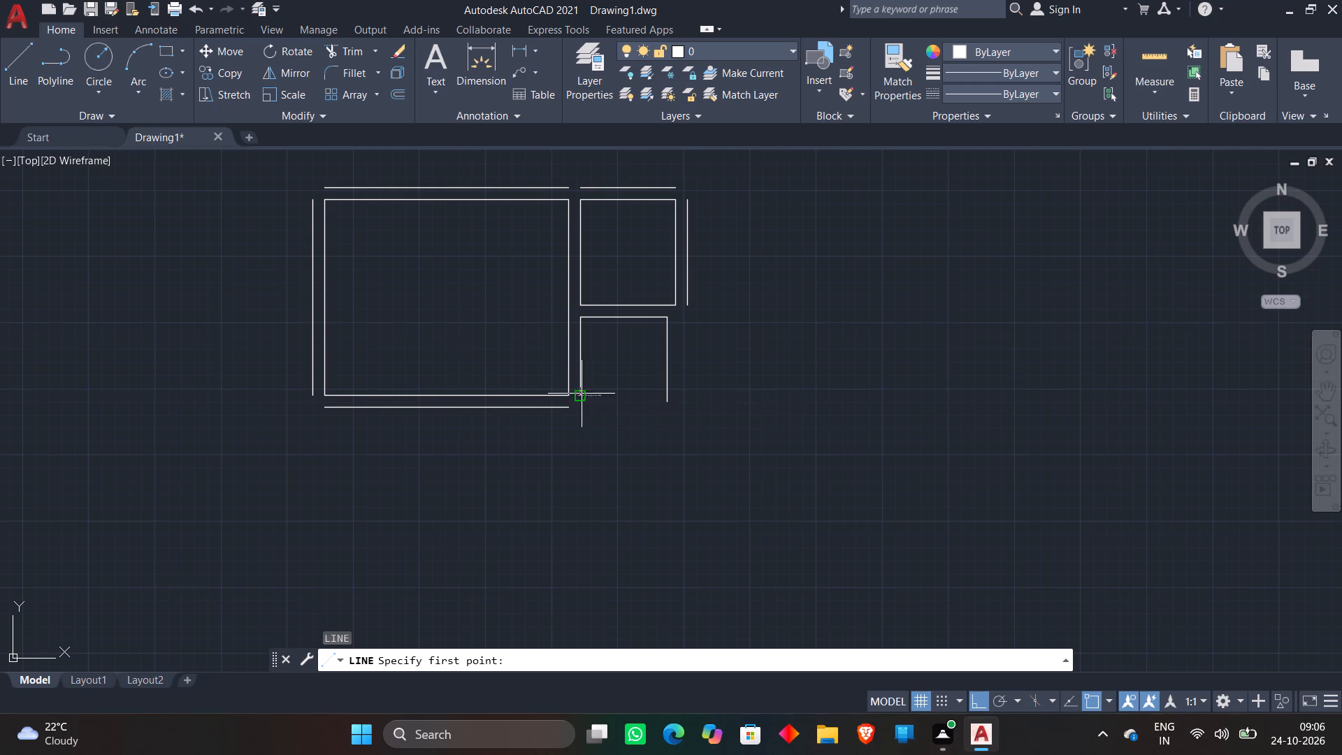
click(802, 394)
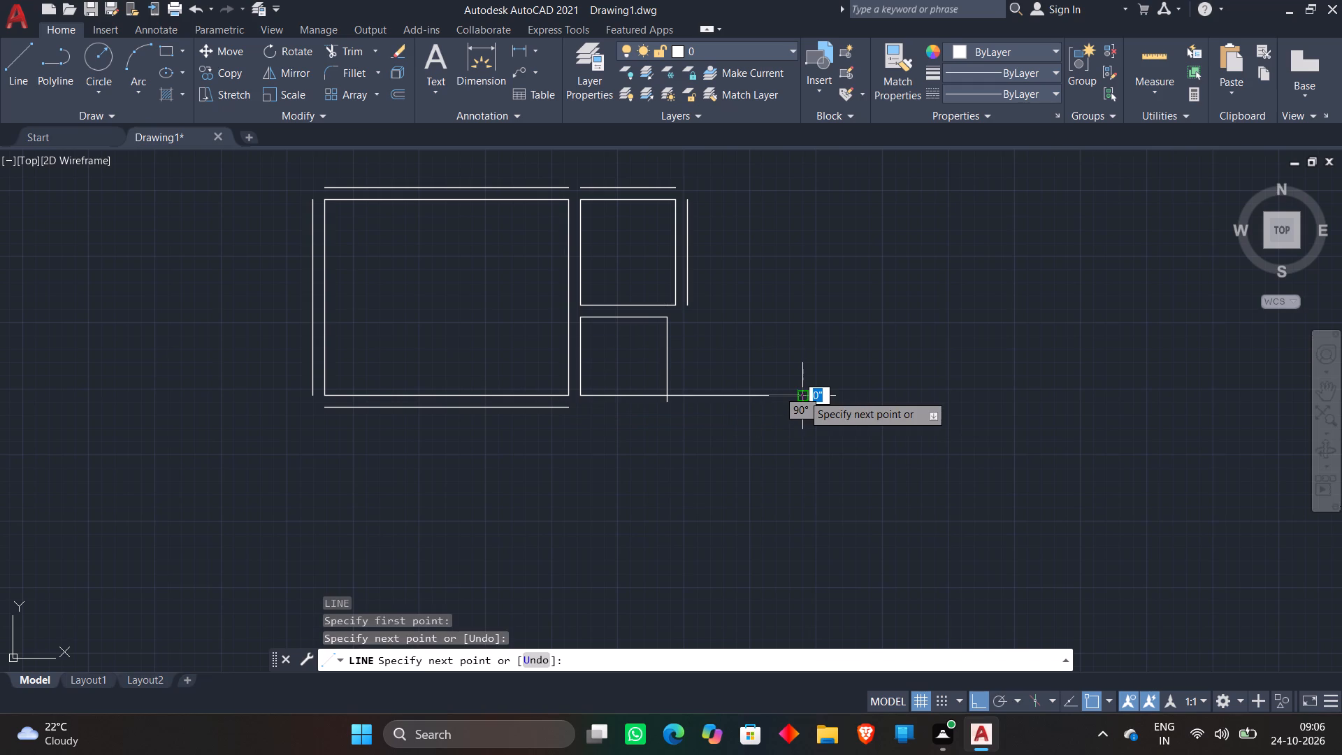
key(space)
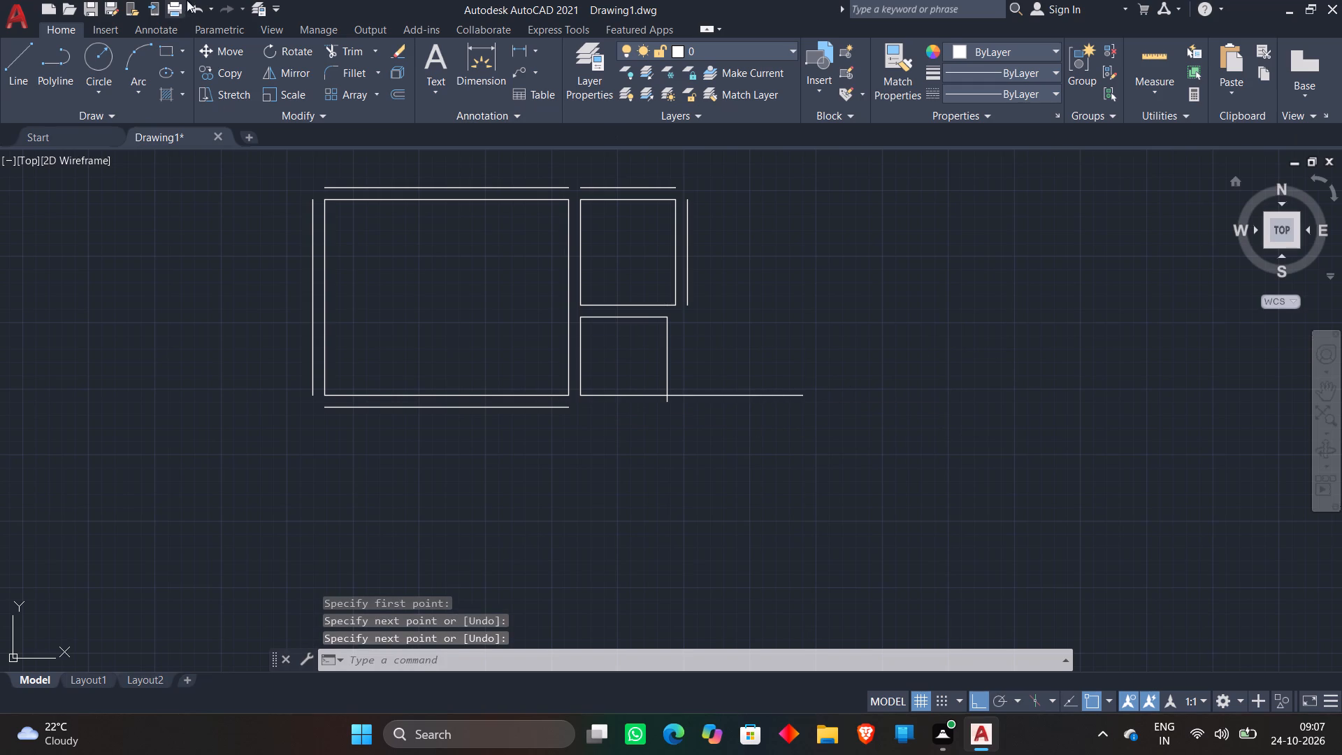
Trim the overshooting ends of the horizontal and vertical lines at the second small room's lower-right corner.
click(345, 43)
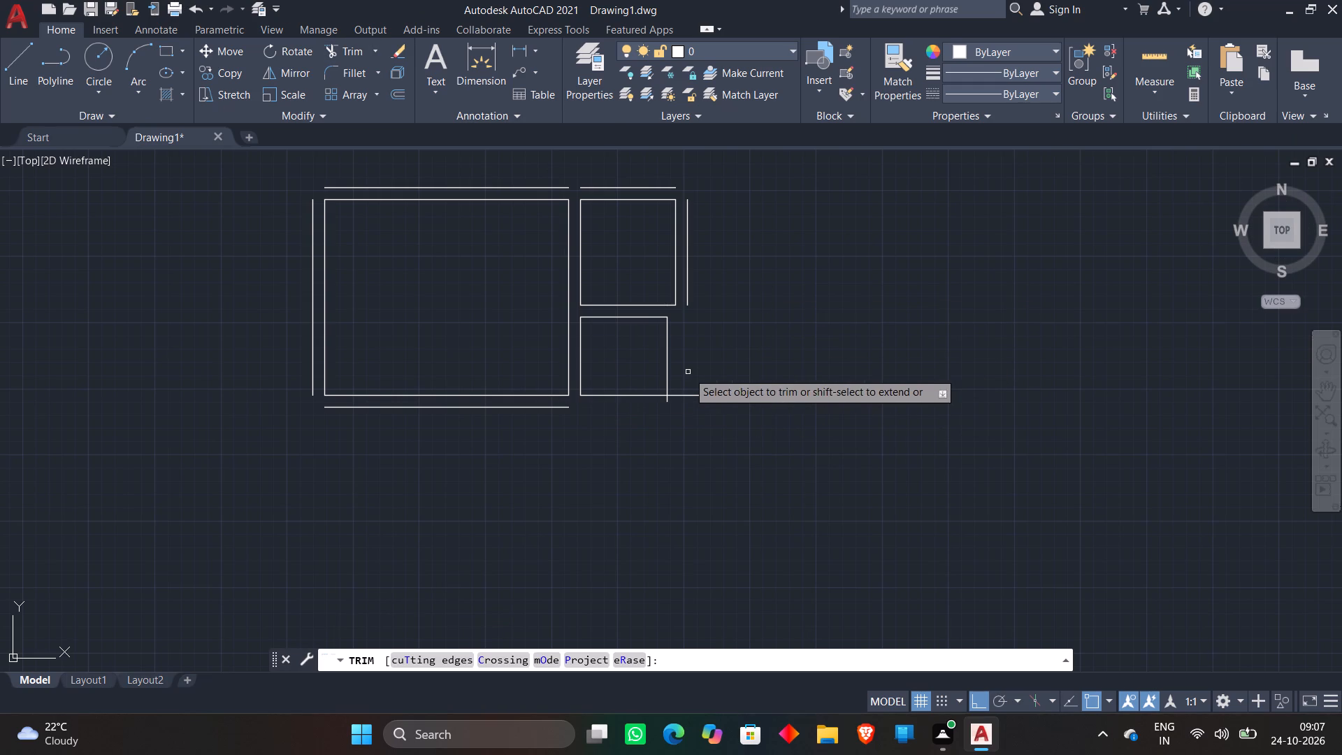
click(688, 372)
click(690, 428)
scroll(674, 405, up, 3)
click(598, 383)
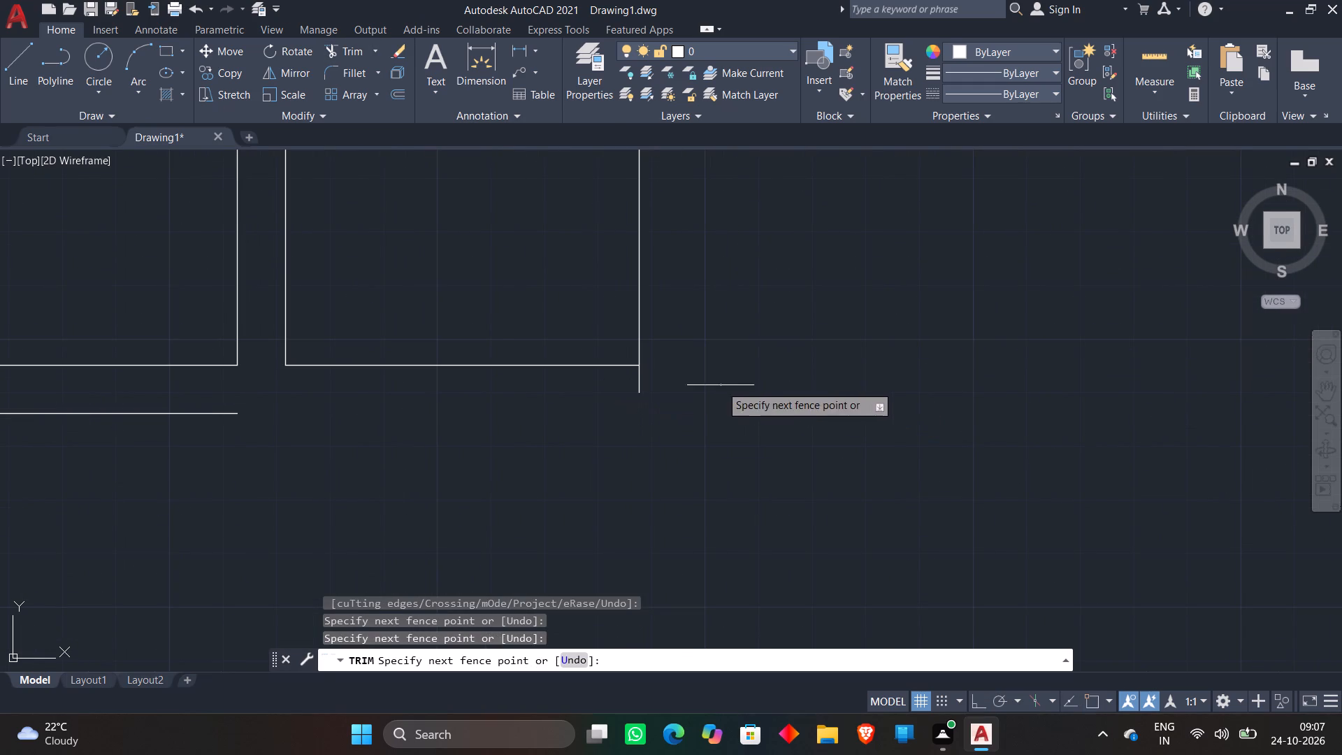
click(721, 385)
key(space)
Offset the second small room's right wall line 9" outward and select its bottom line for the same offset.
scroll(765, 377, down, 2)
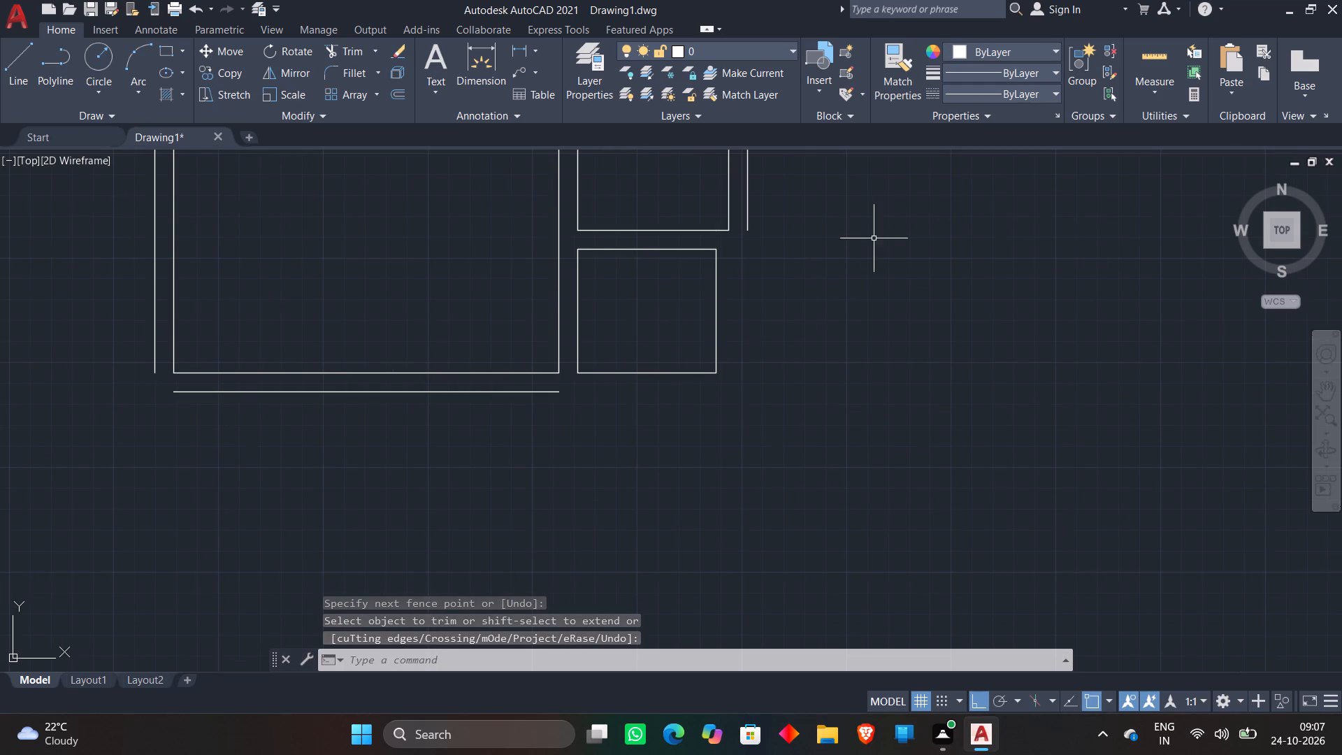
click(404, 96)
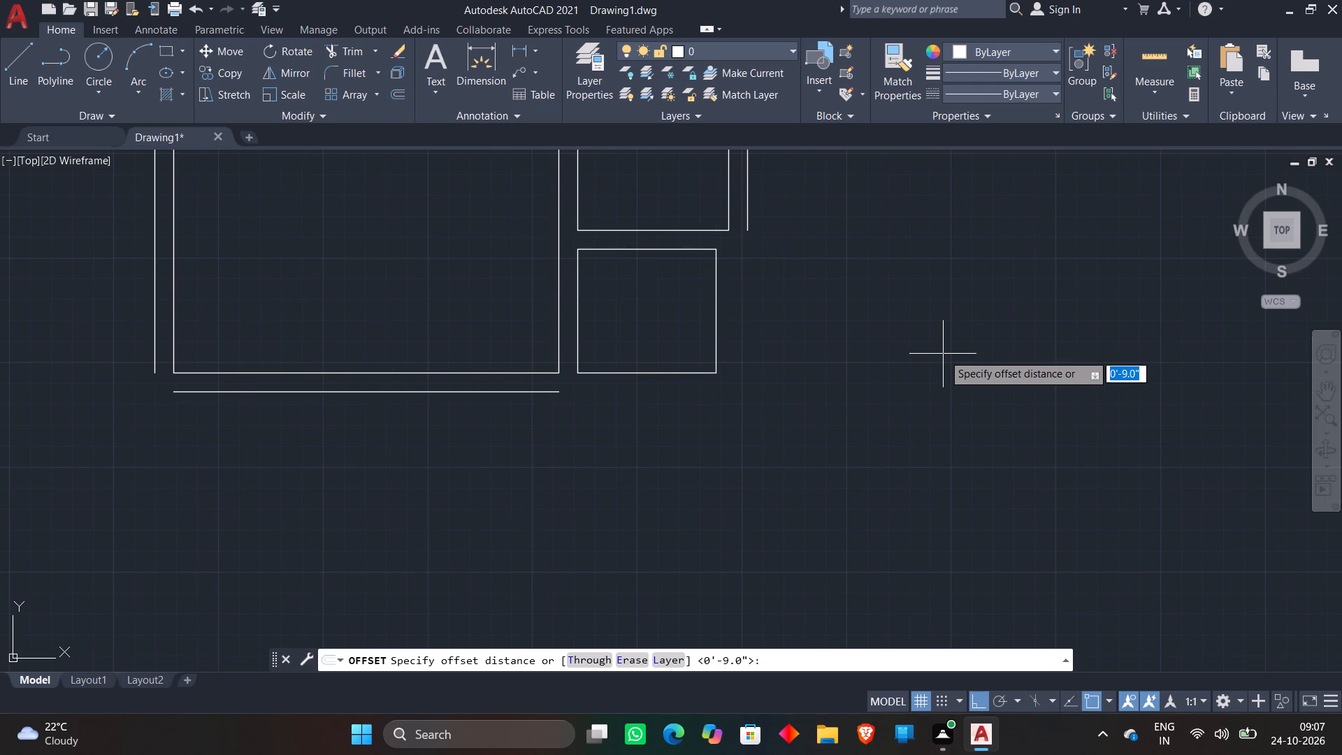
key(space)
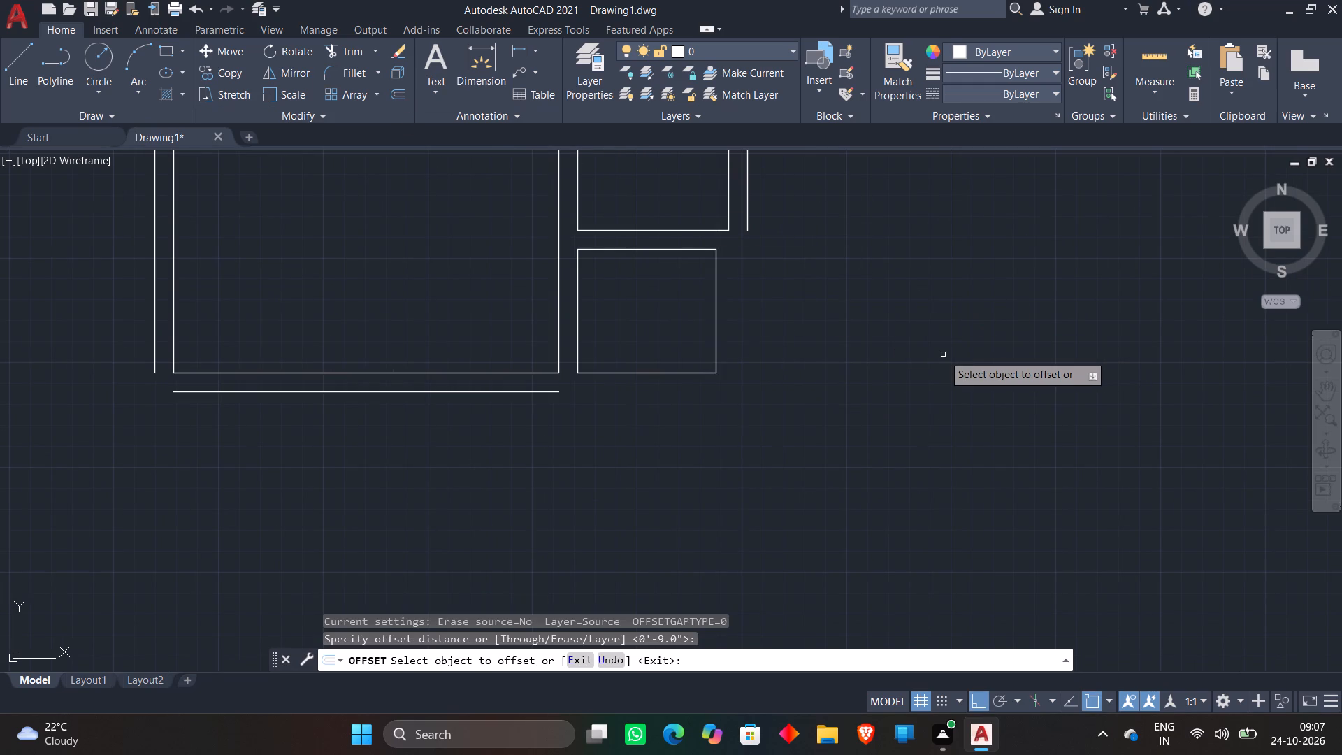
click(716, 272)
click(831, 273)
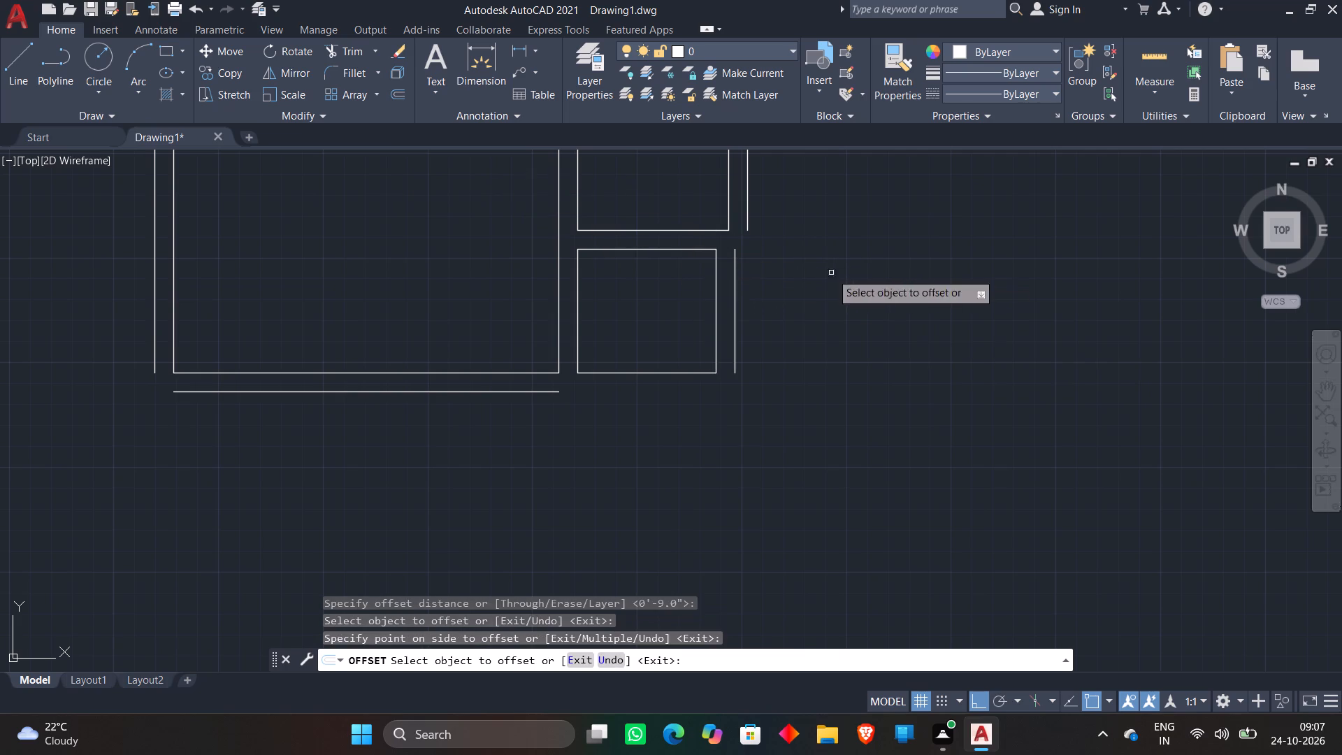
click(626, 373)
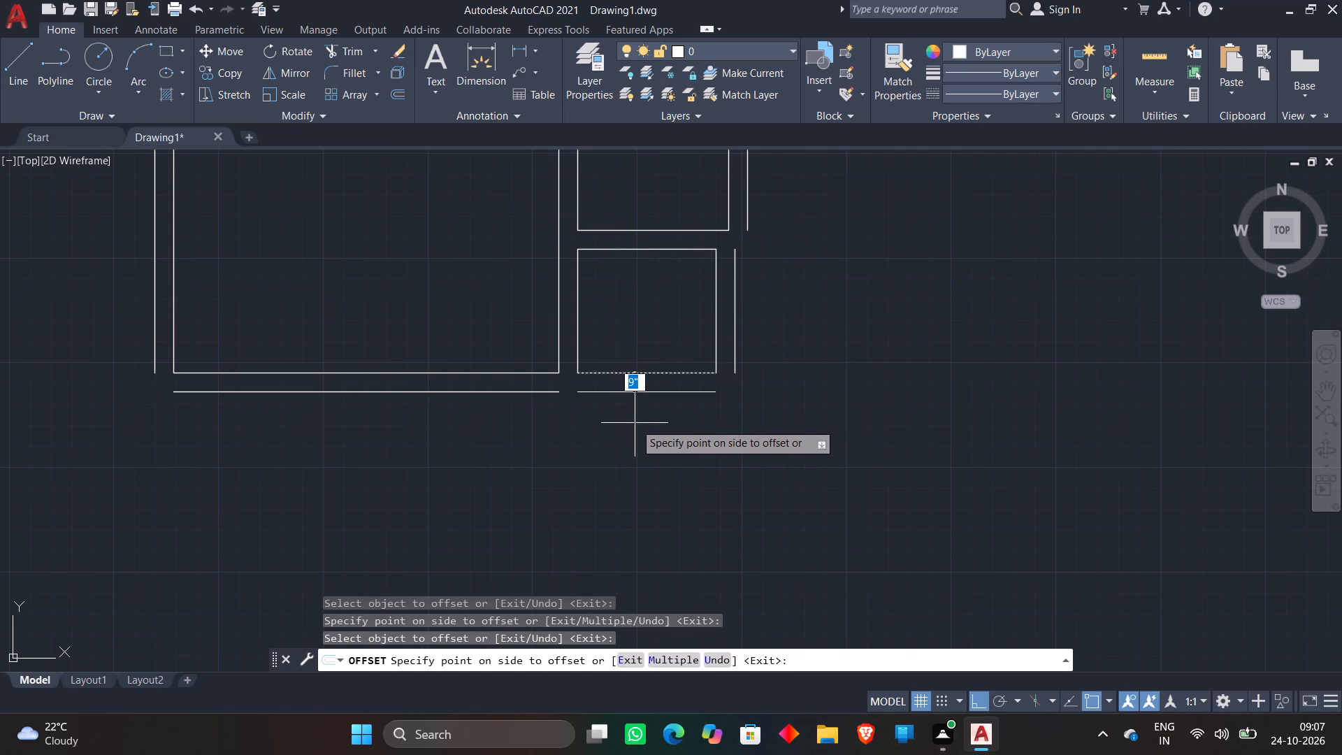
Undo the wall offset, the corner trims and the second small room's right and bottom lines.
key(ctrl+z)
key(ctrl+z)
key(ctrl+z)
key(ctrl+z)
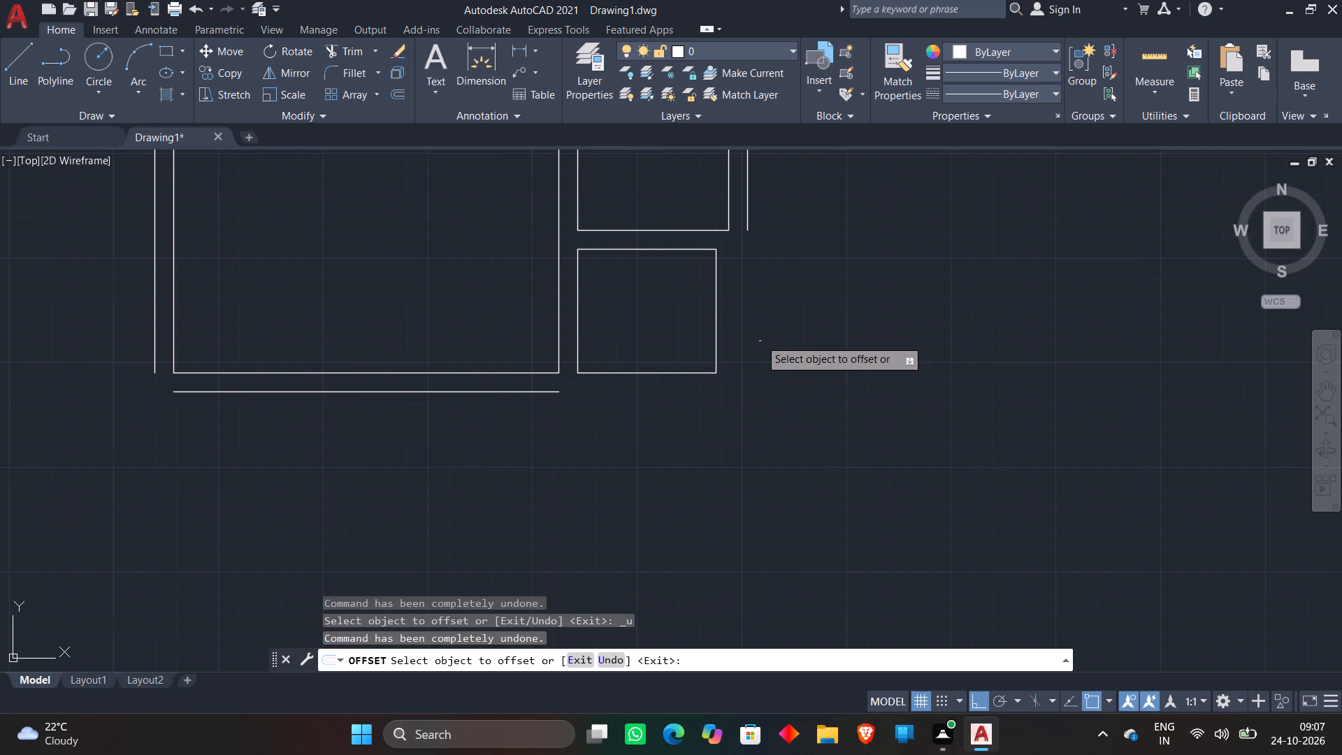
key(ctrl+z)
key(ctrl+z)
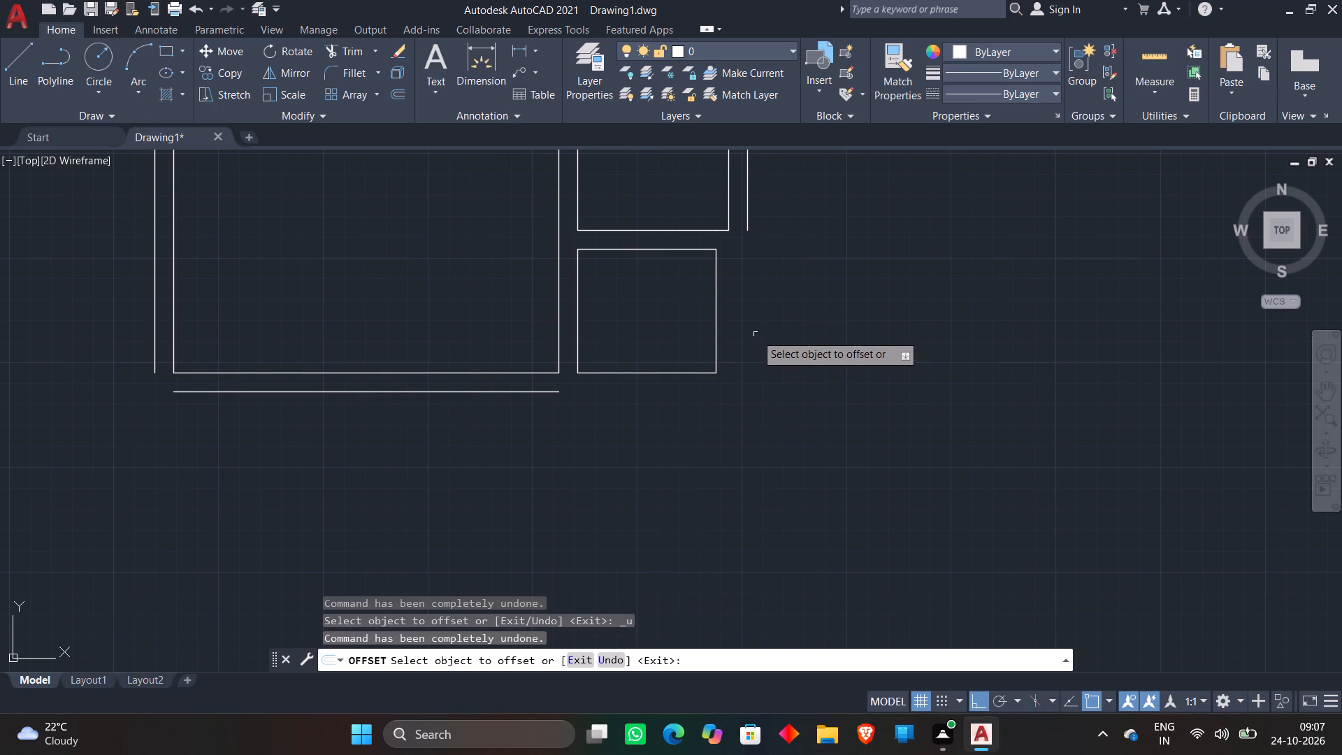
key(Escape)
key(ctrl+z)
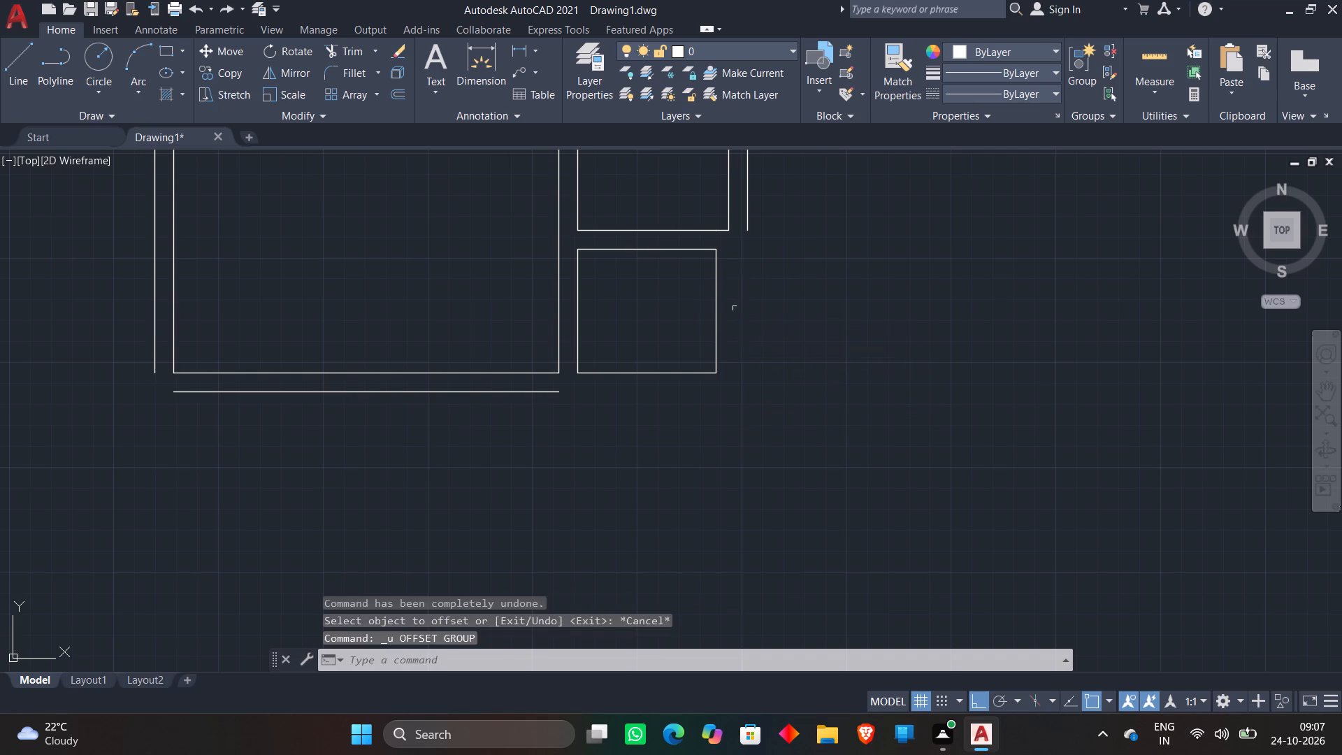
key(ctrl+z)
key(ctrl+z)
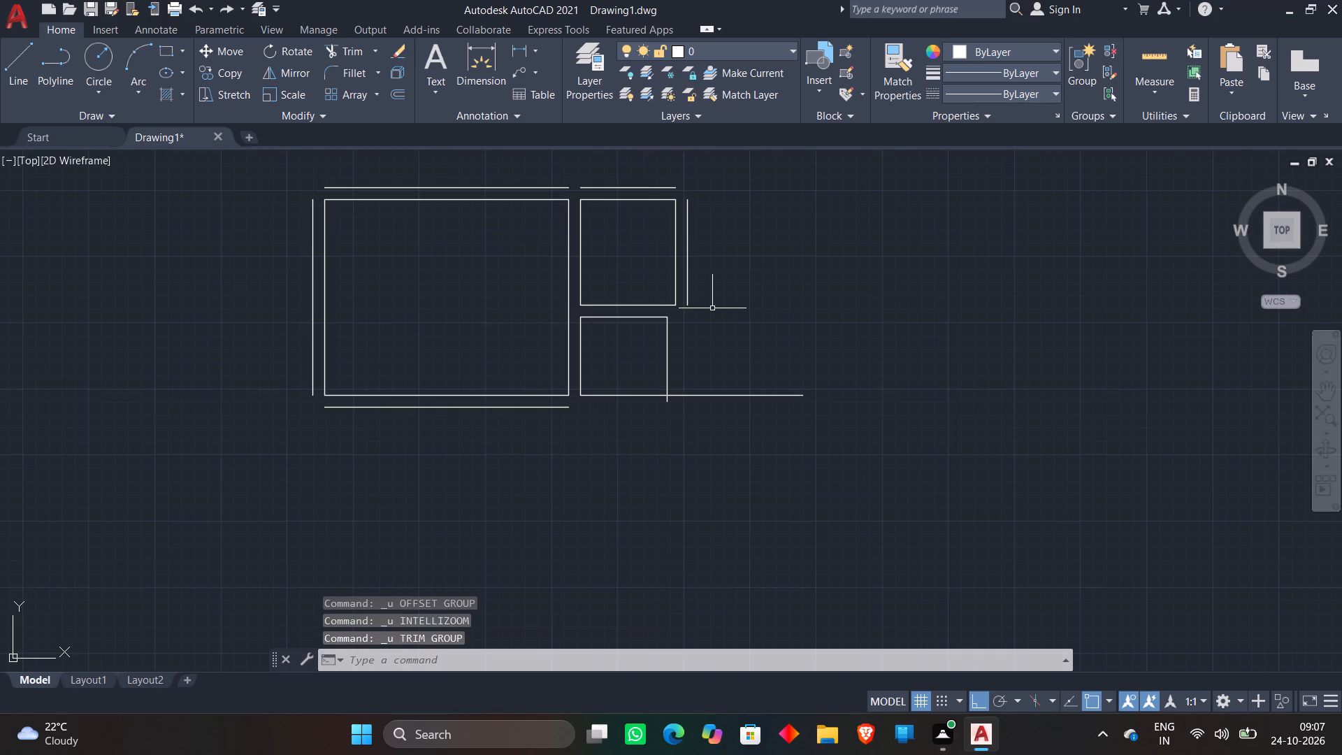
key(ctrl+z)
key(ctrl+z)
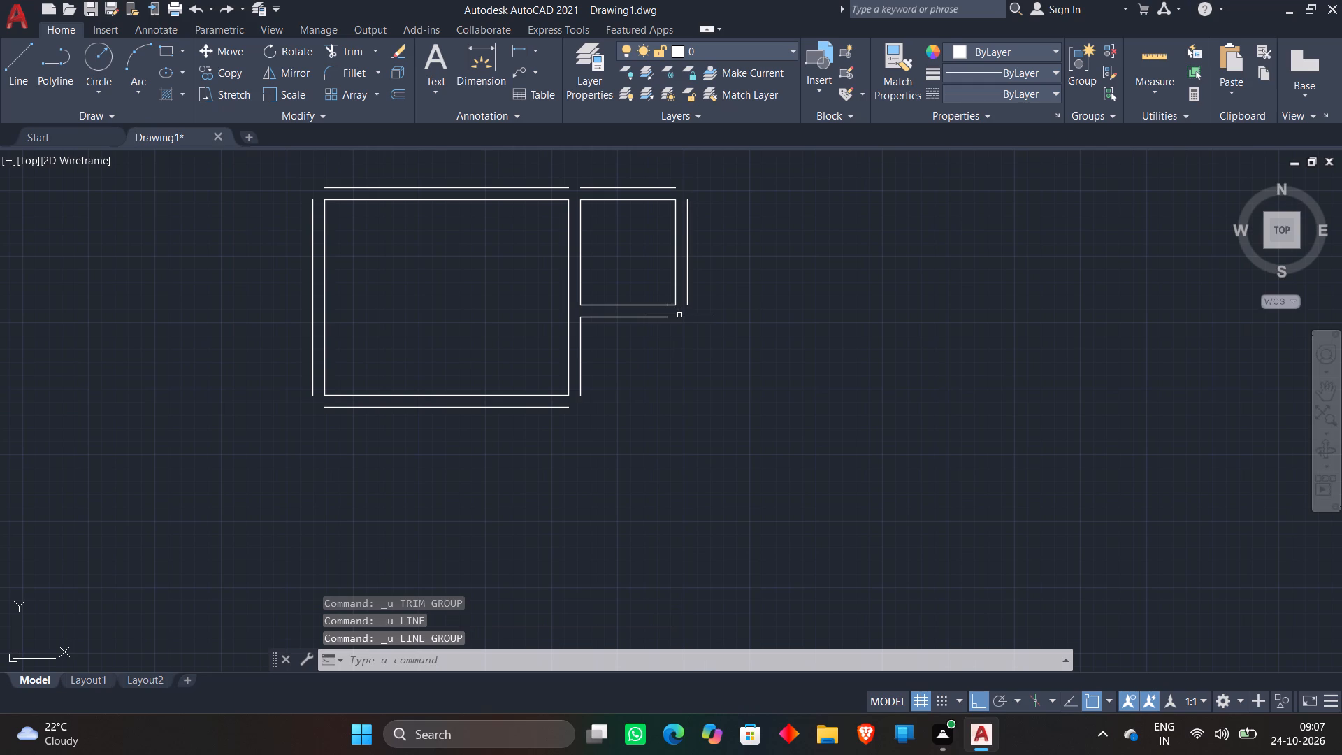
key(ctrl+z)
Draw a 6'1" line down from the upper small room's lower-right inner corner, ending with a short leftward segment.
scroll(912, 331, down, 2)
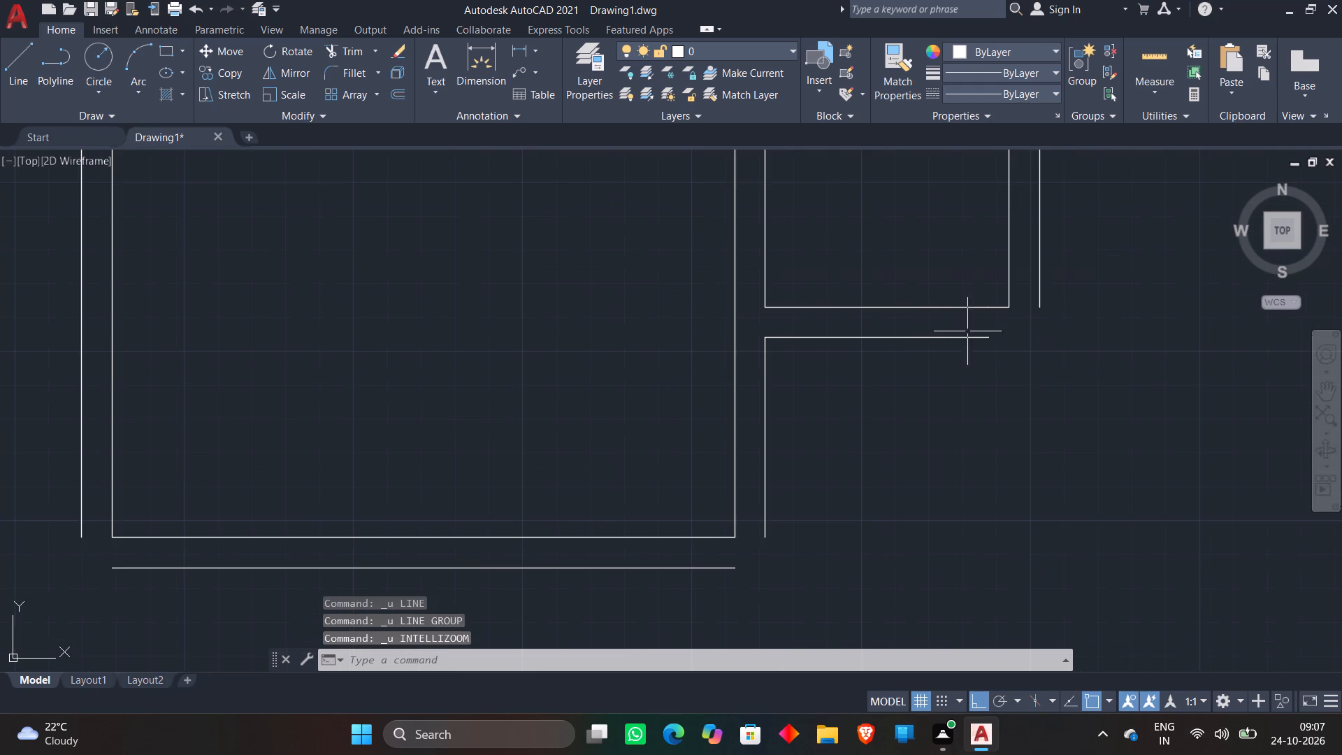
middle_drag(997, 336, 766, 354)
scroll(786, 312, up, 2)
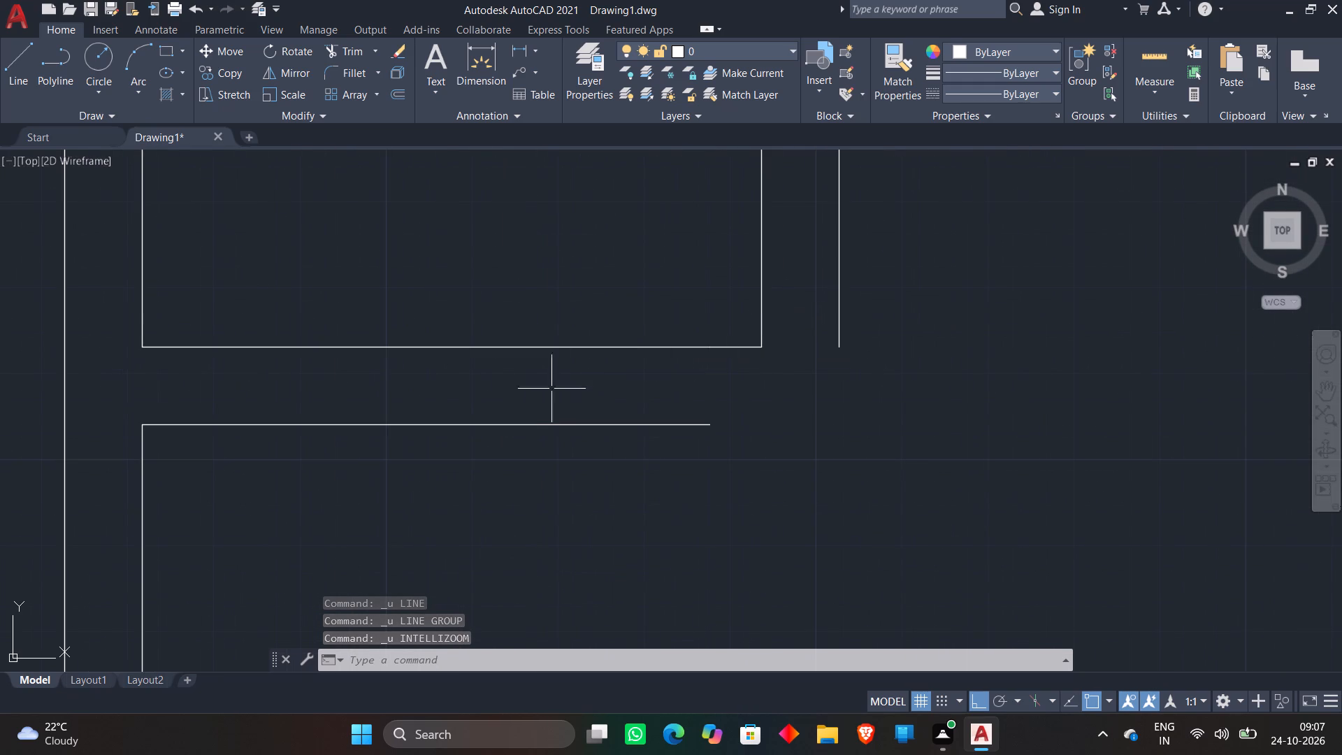
click(545, 422)
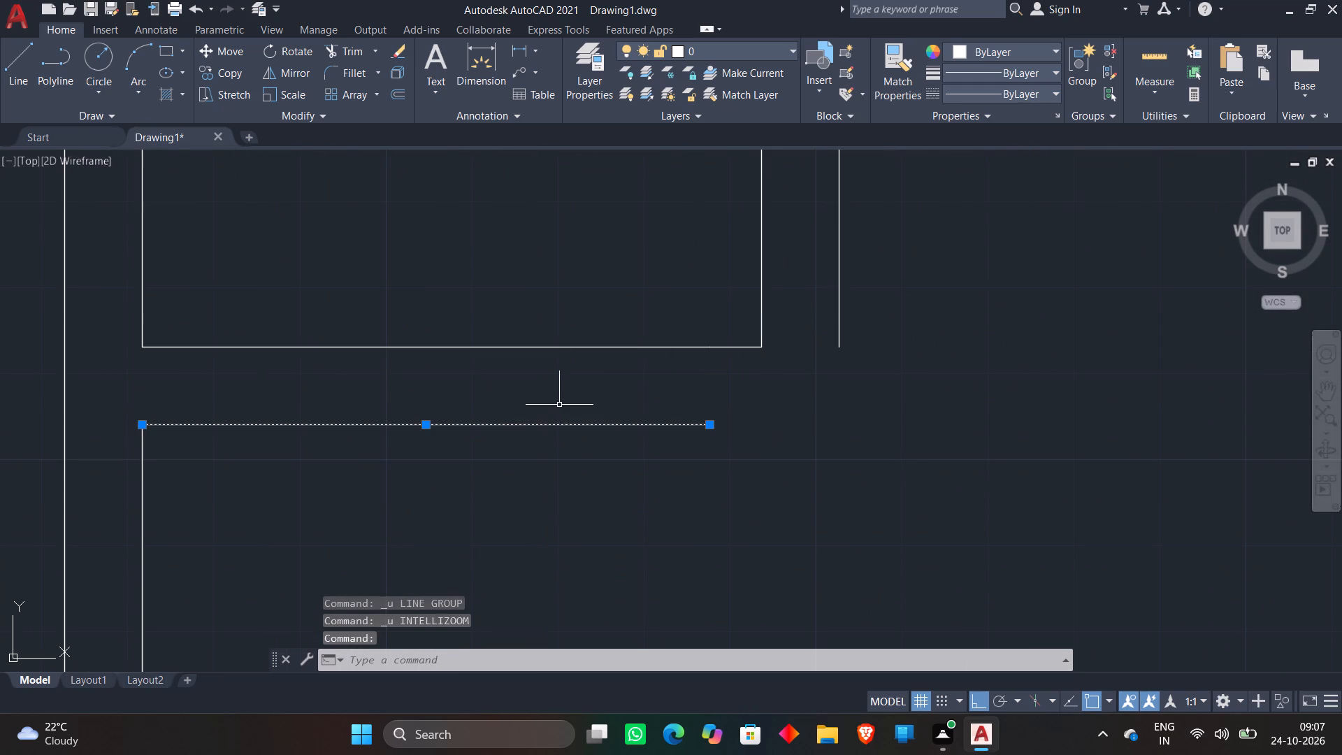
key(Escape)
key(l)
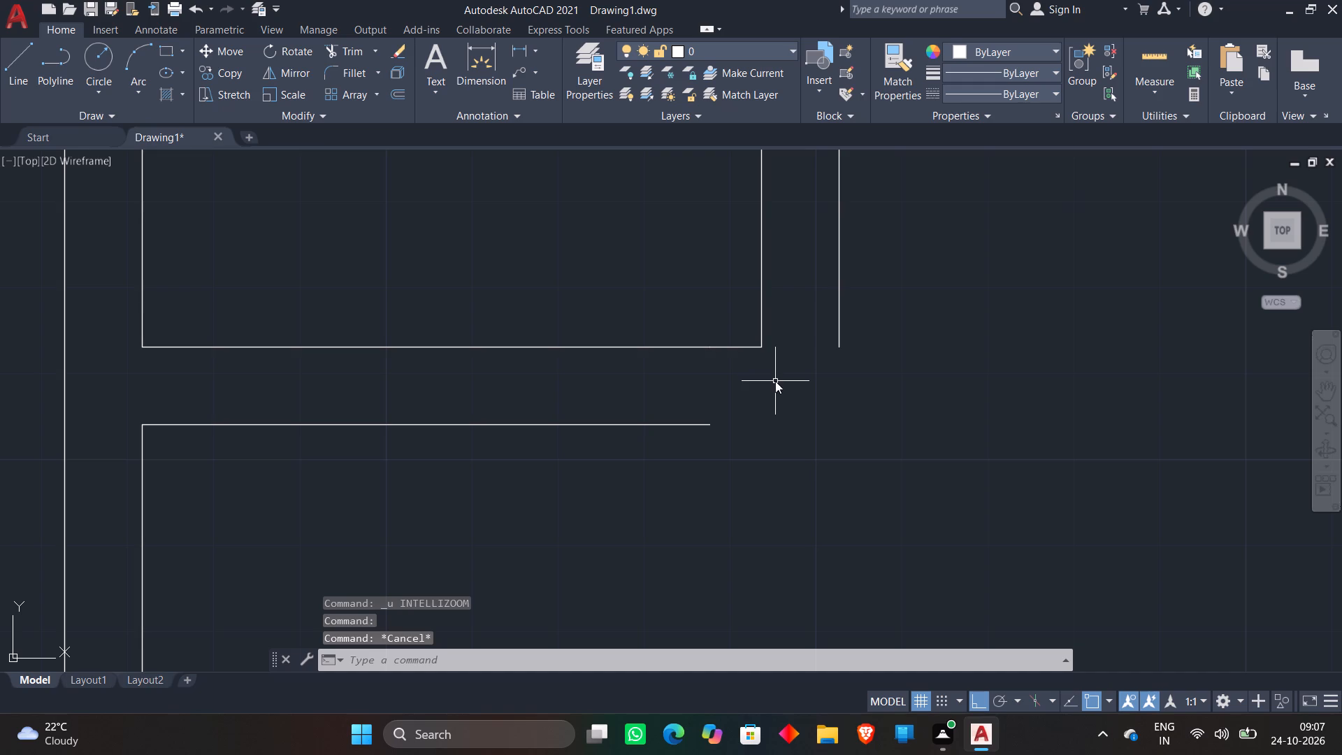
key(space)
click(761, 347)
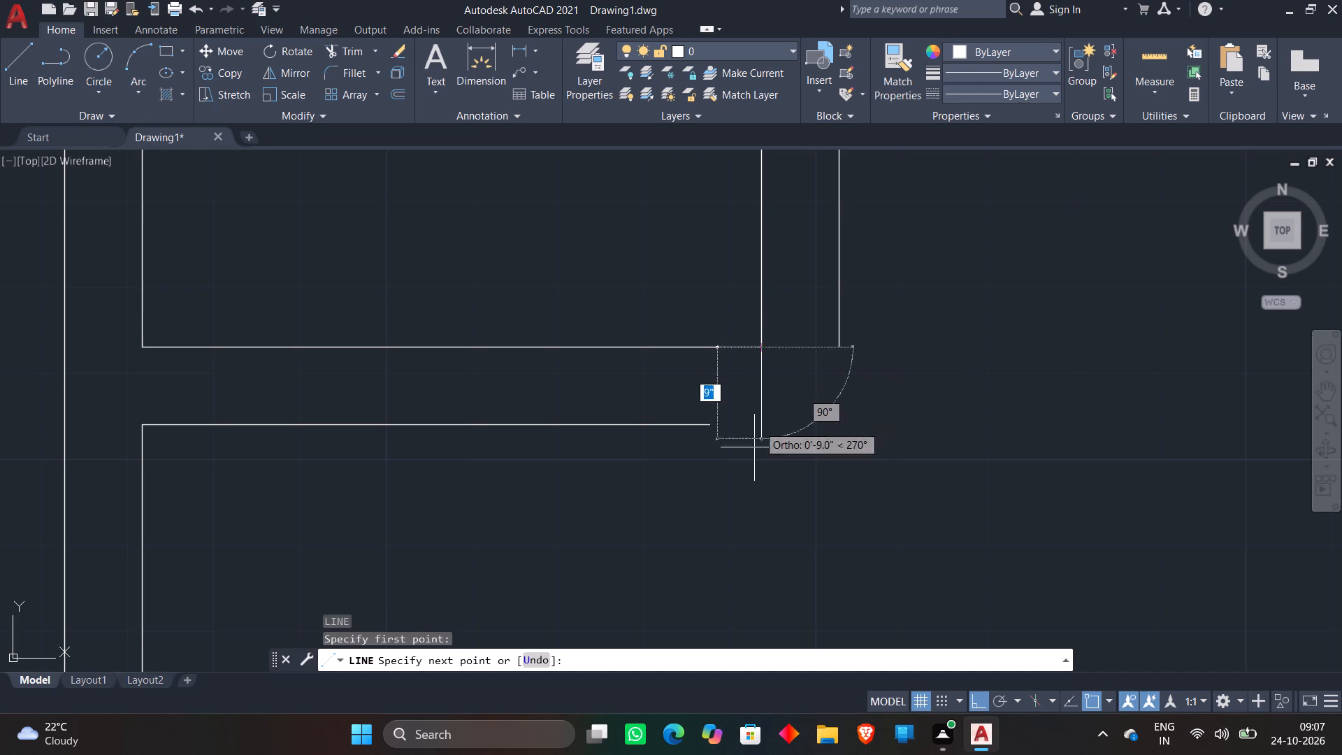
scroll(755, 447, down, 2)
middle_drag(755, 447, 792, 268)
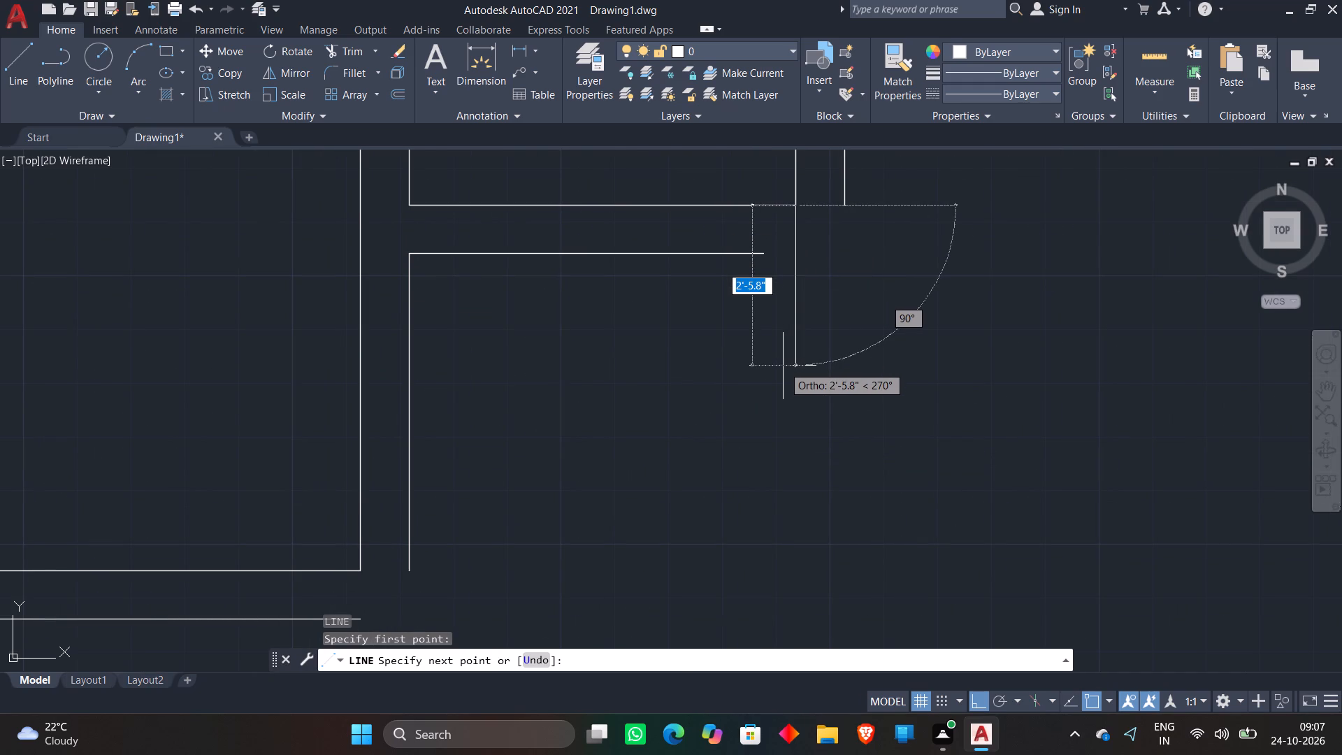
scroll(783, 366, down, 1)
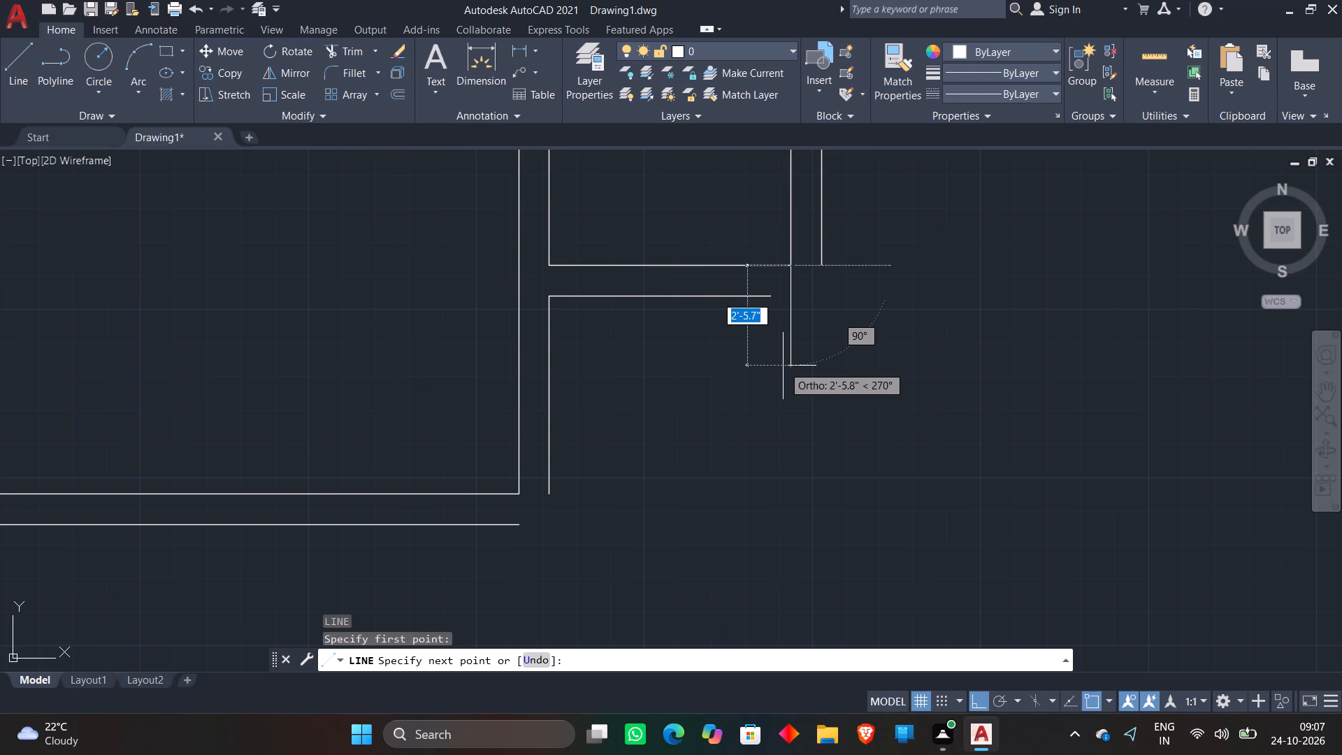
text(6'1")
key(Return)
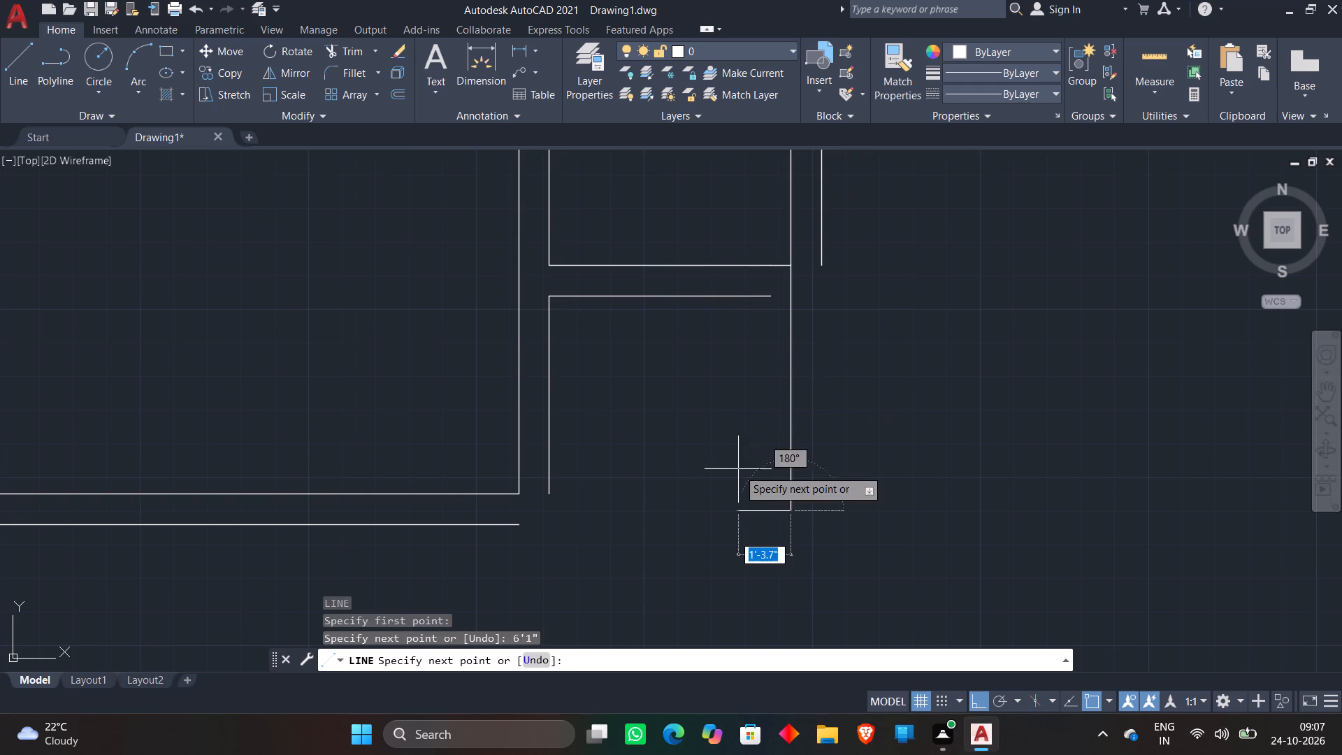
click(688, 571)
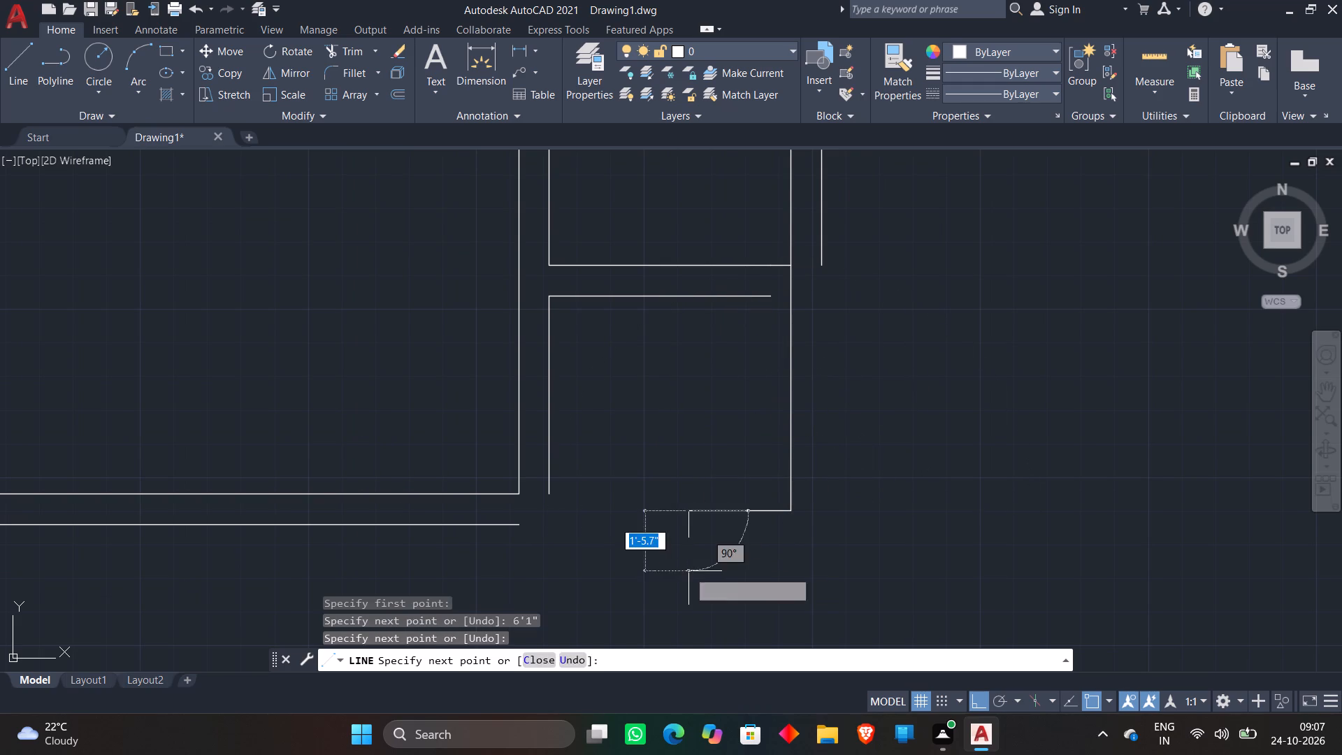
key(Escape)
Extend the lower small room's top line to the 6'1" vertical line.
text(ex)
key(space)
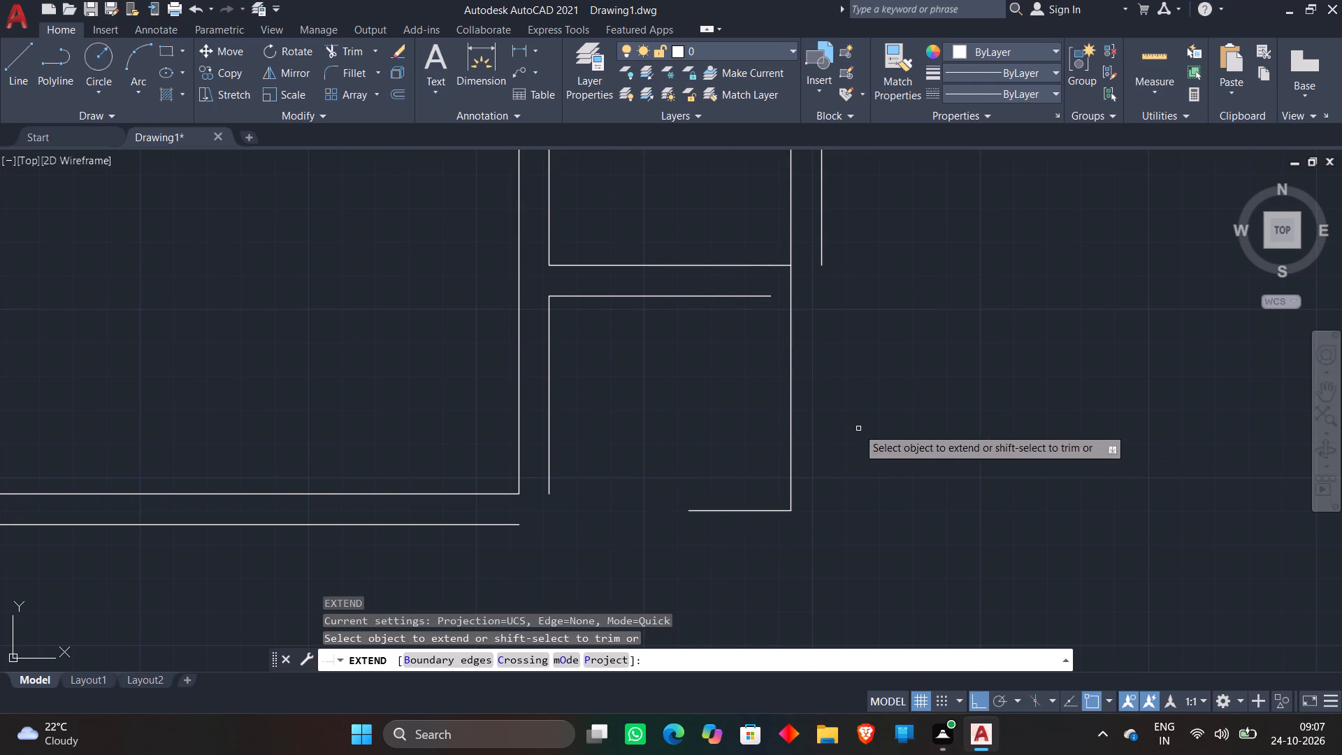
click(755, 294)
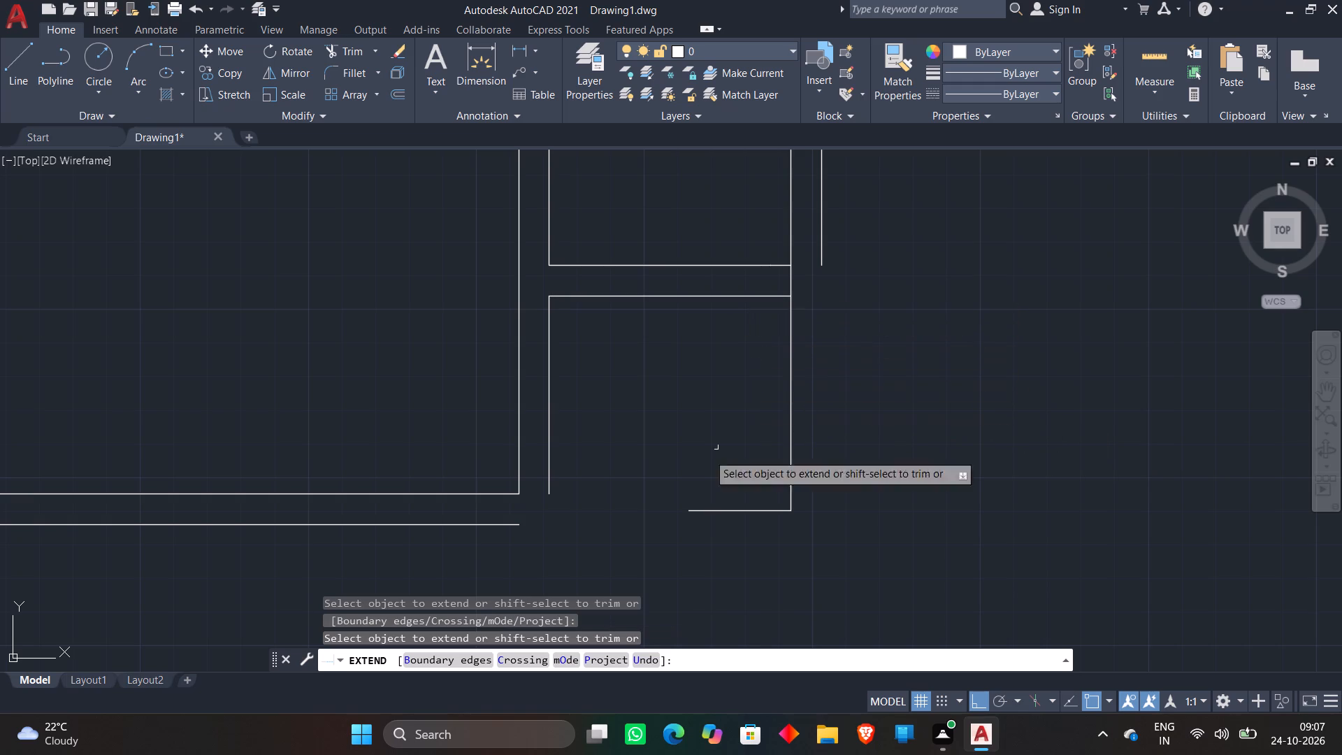
key(Escape)
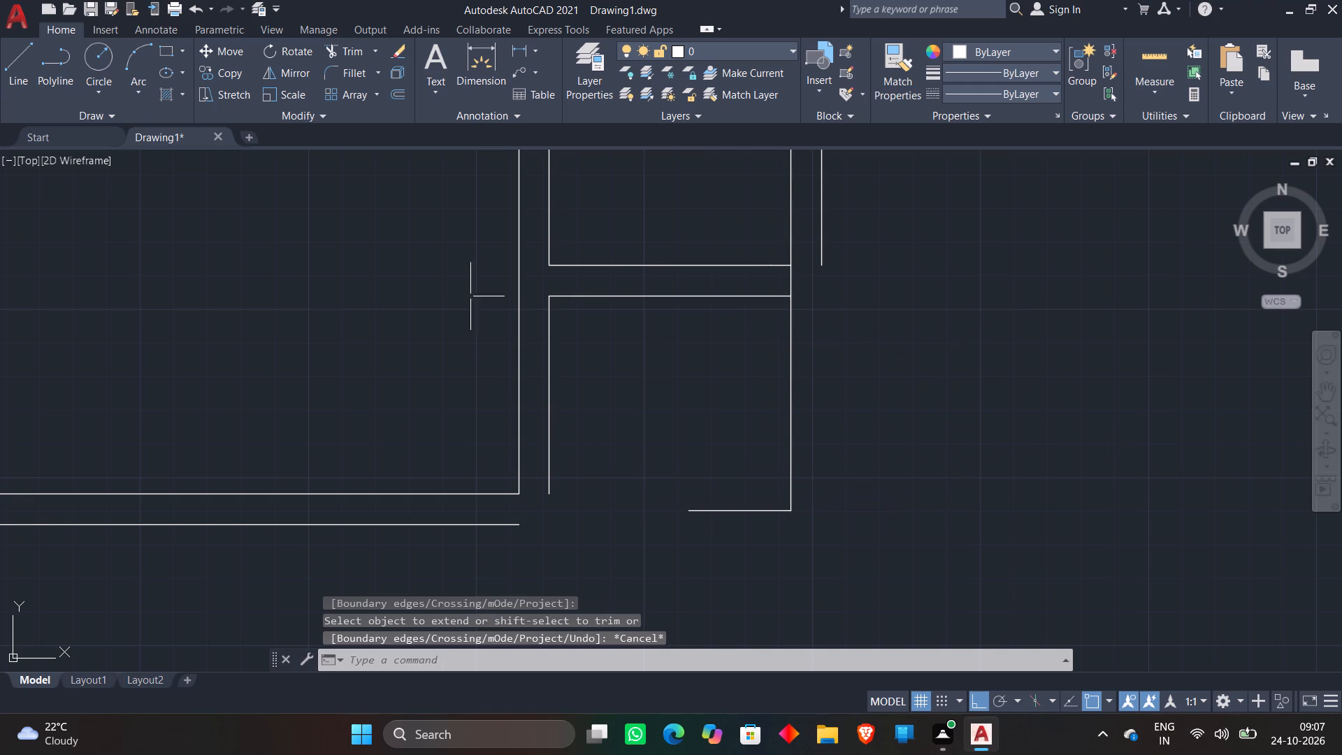
Draw a horizontal line from the lower end of the lower small room's left line, rightward past the vertical line.
click(7, 59)
click(550, 491)
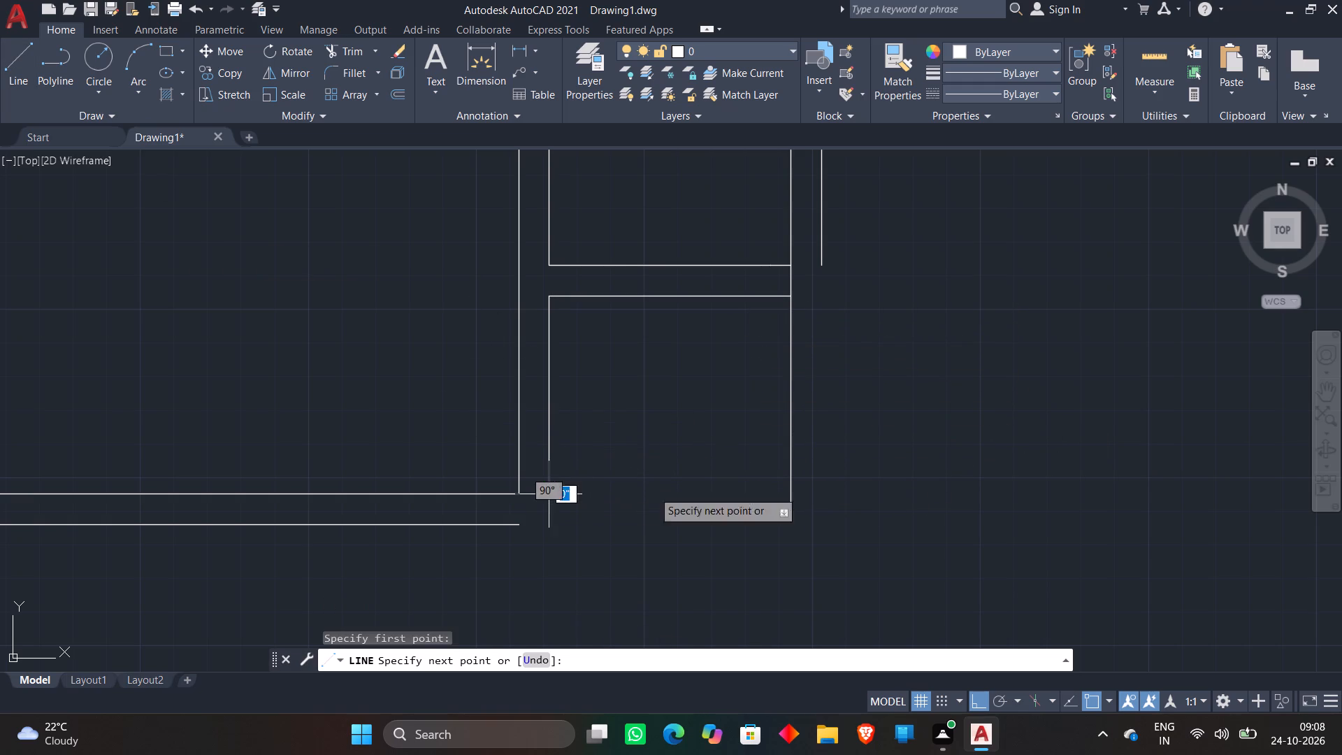
click(1063, 518)
key(Escape)
Trim the overshooting line ends at the lower small room's lower-right corner and remove the stray horizontal segment below.
text(tr)
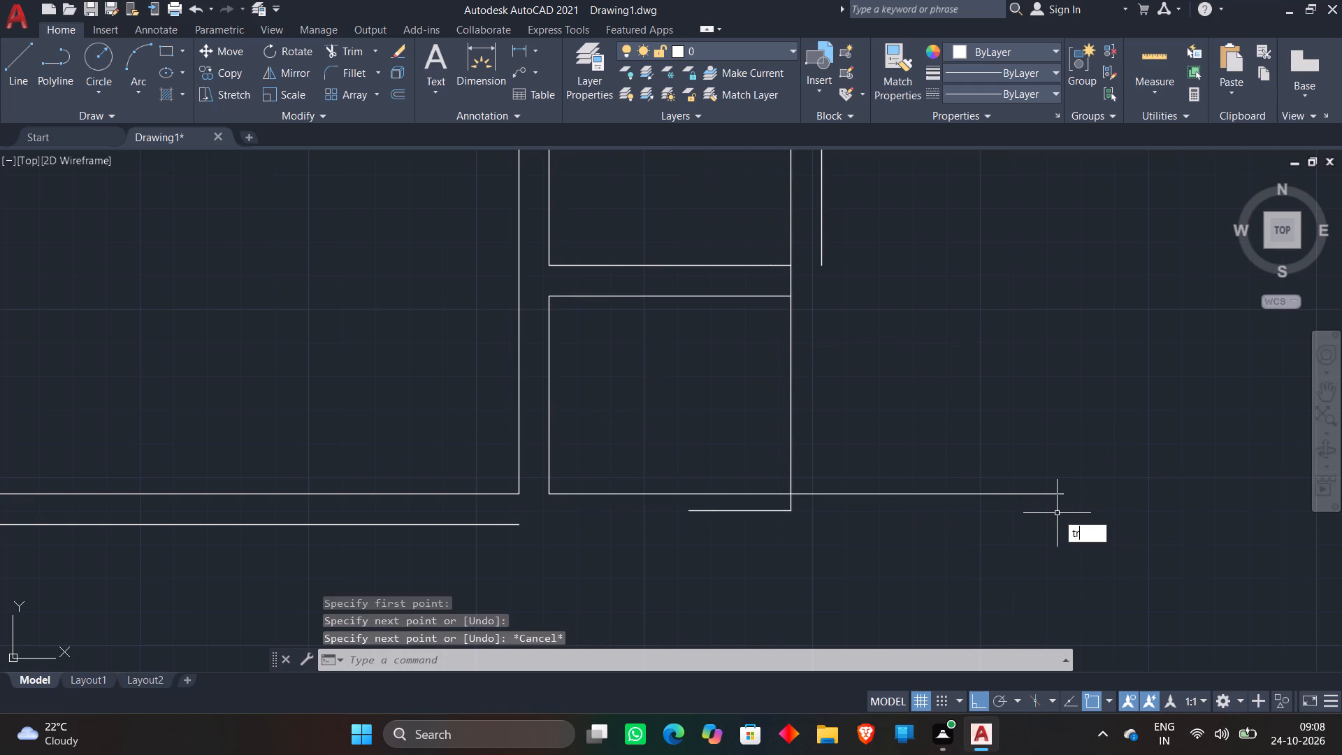
key(space)
click(816, 489)
click(785, 504)
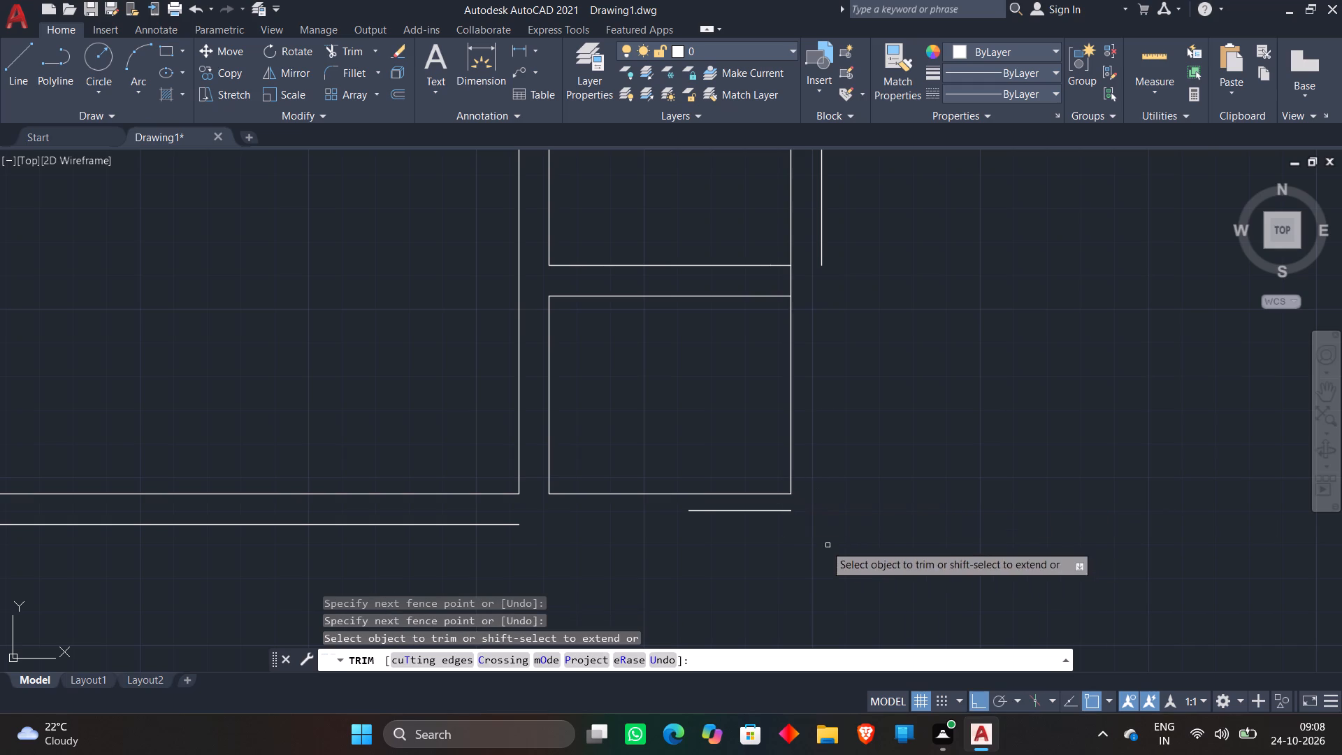
click(721, 508)
click(724, 519)
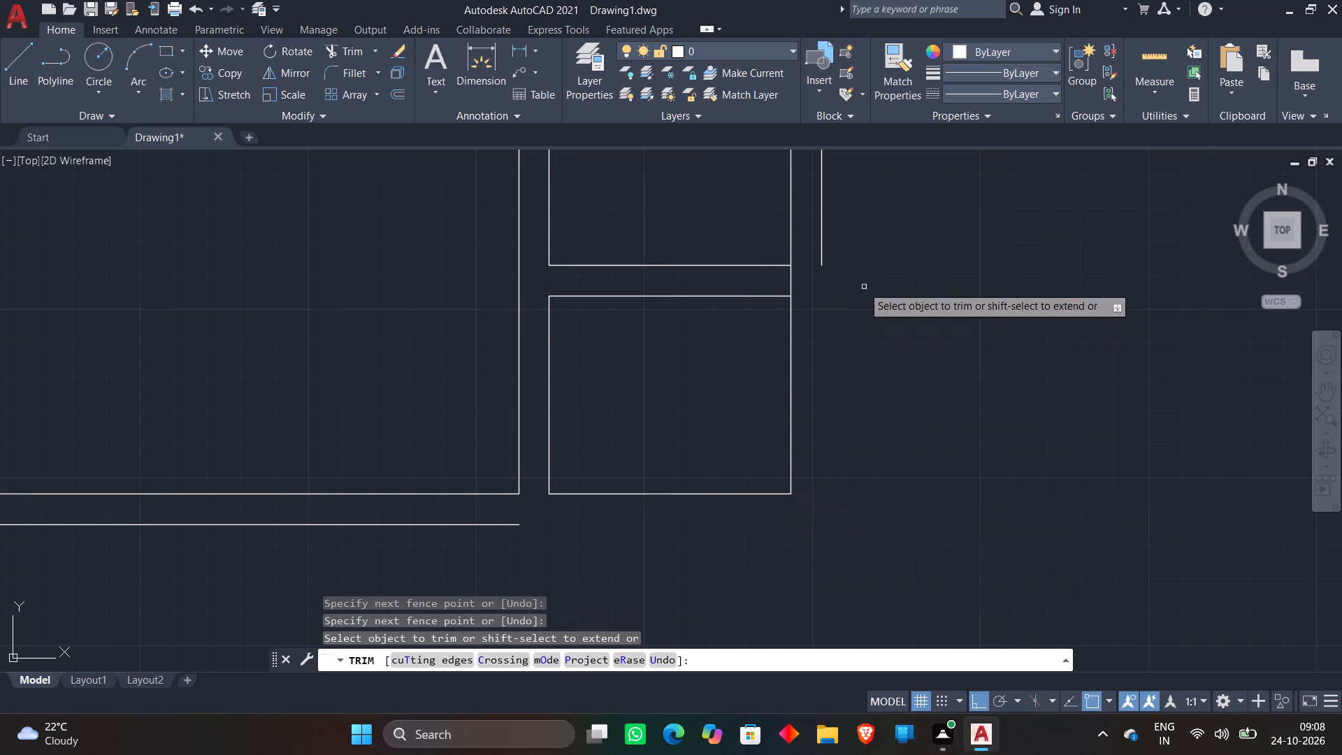
Trim the vertical line across the wall gap between the two small rooms.
scroll(783, 282, up, 2)
click(777, 287)
click(836, 288)
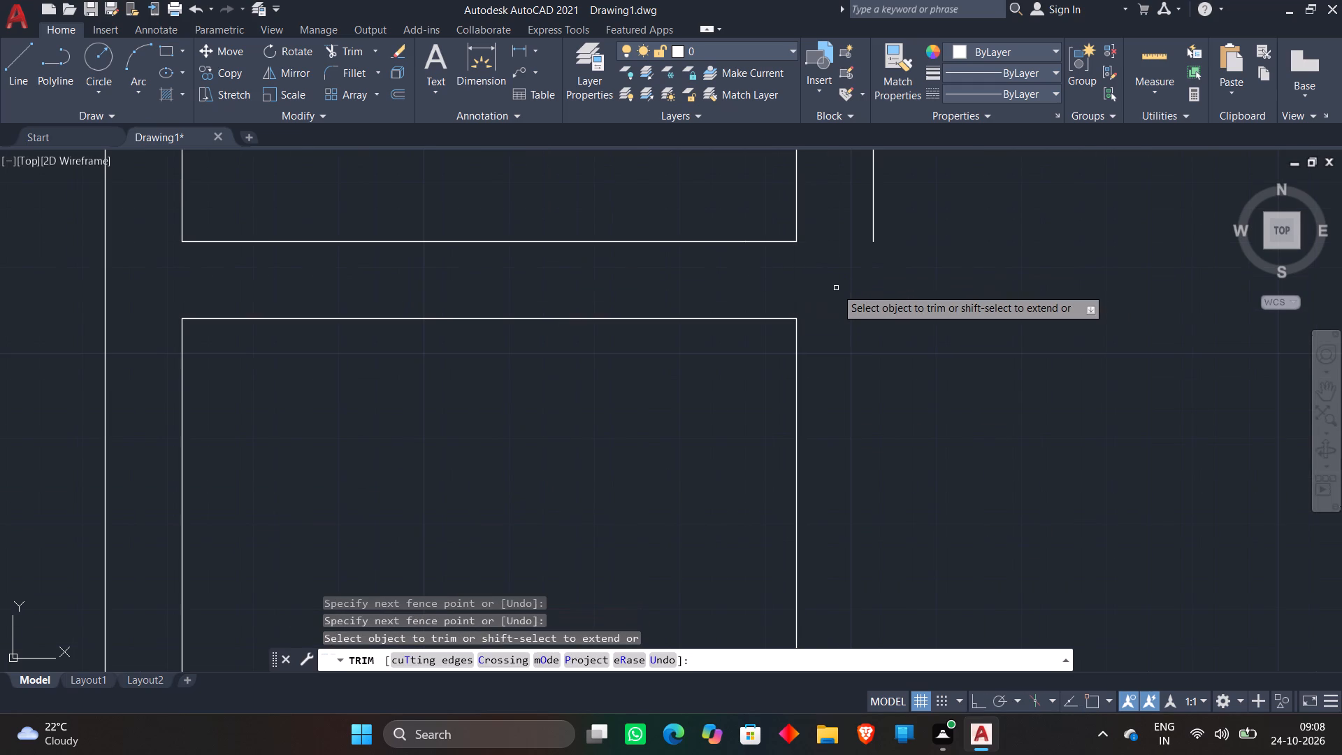
key(space)
Offset the lower small room's right and bottom wall lines 9" outward.
scroll(844, 288, down, 3)
middle_drag(904, 383, 807, 321)
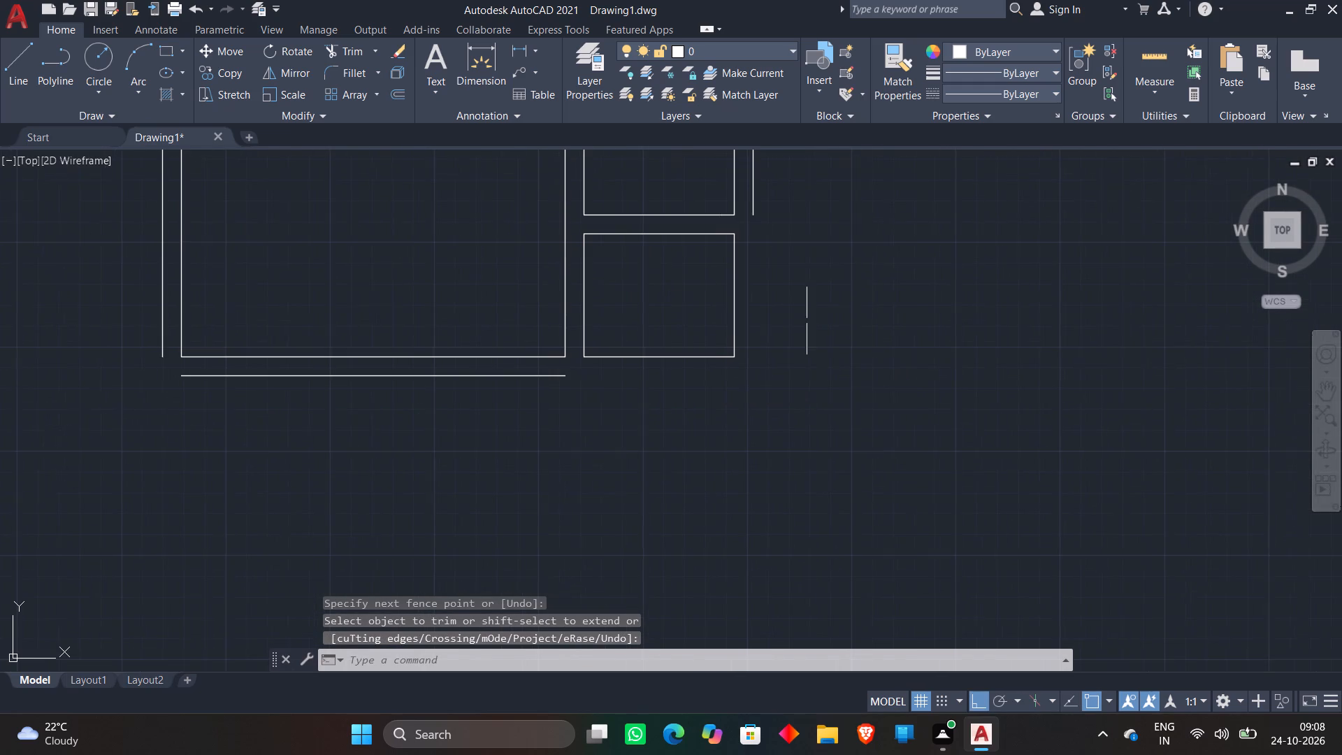
click(398, 92)
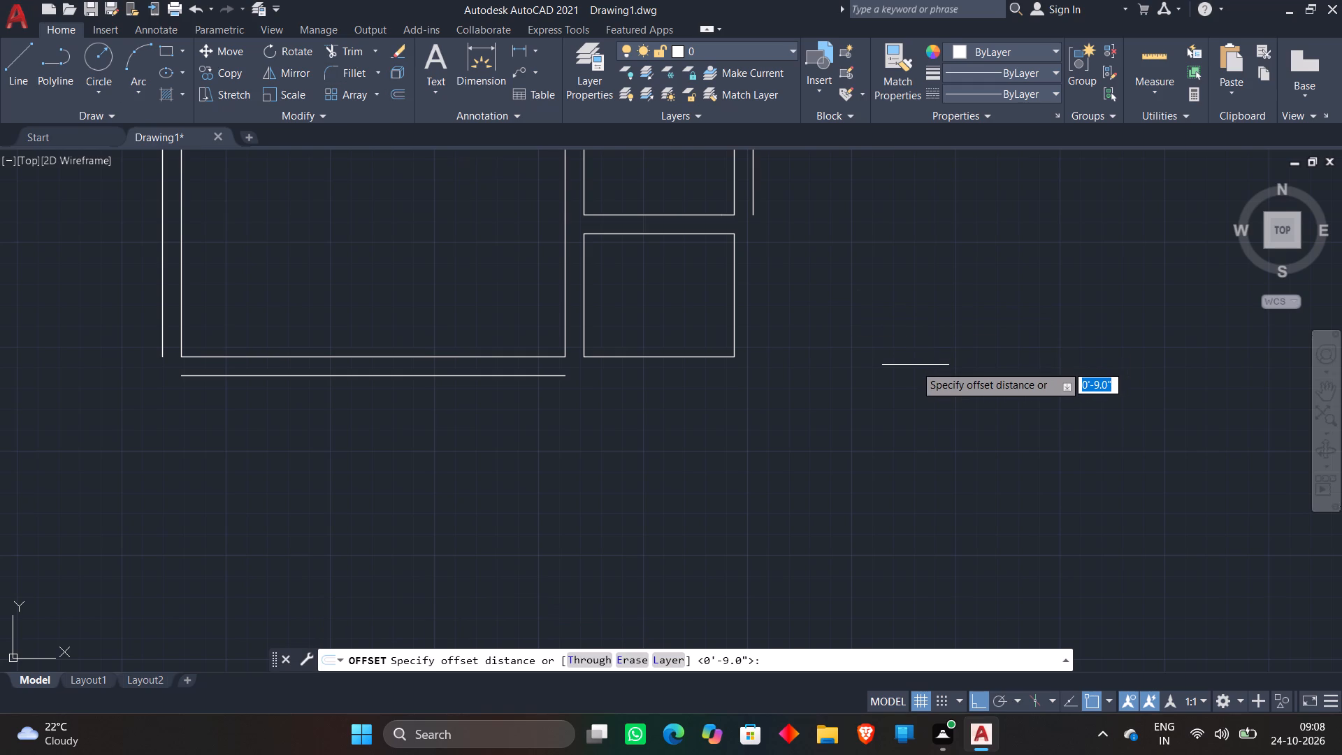
key(c)
key(c)
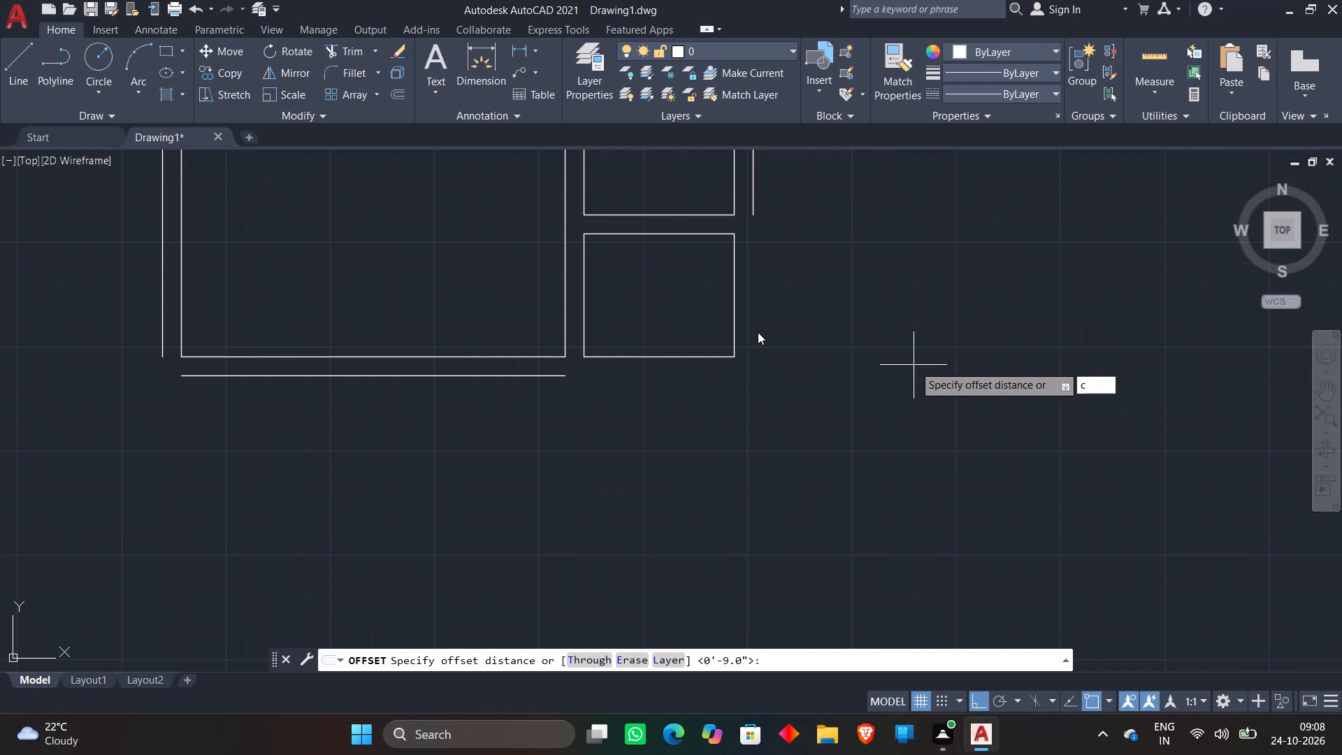
key(BackSpace)
key(BackSpace)
key(space)
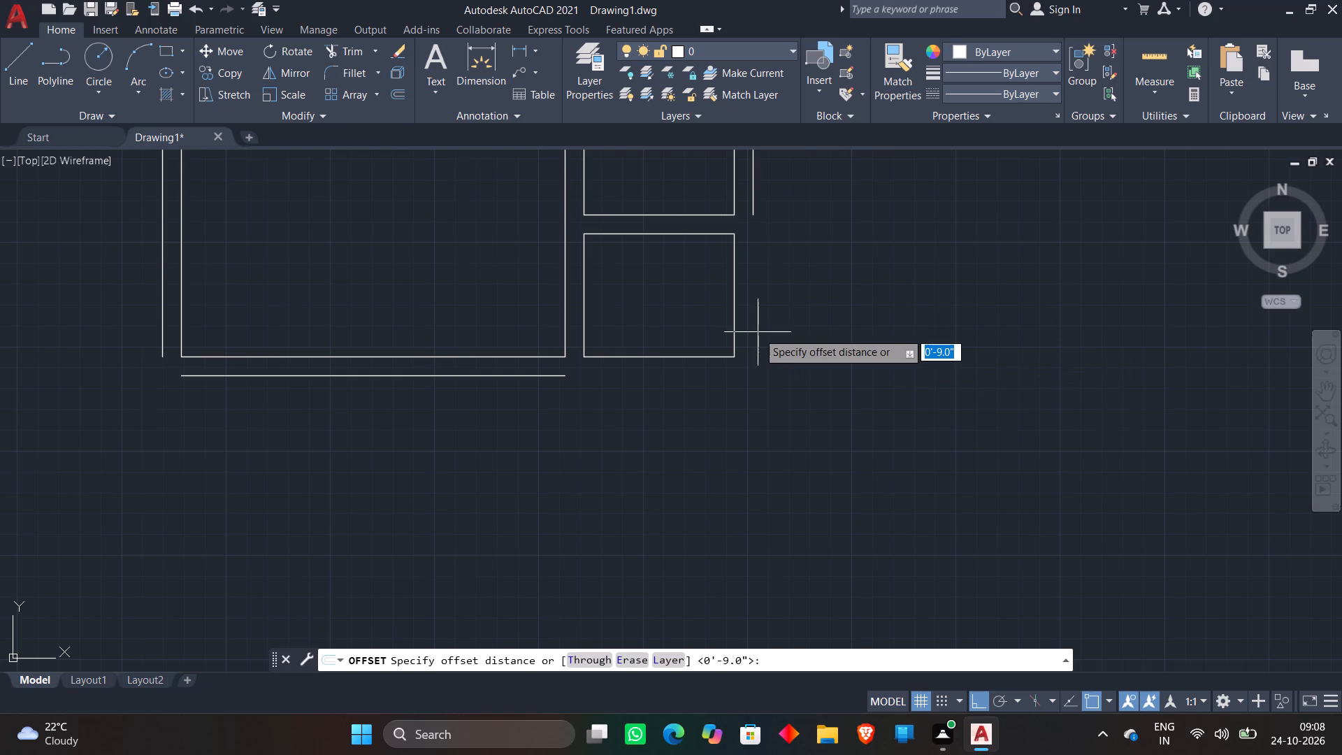
key(space)
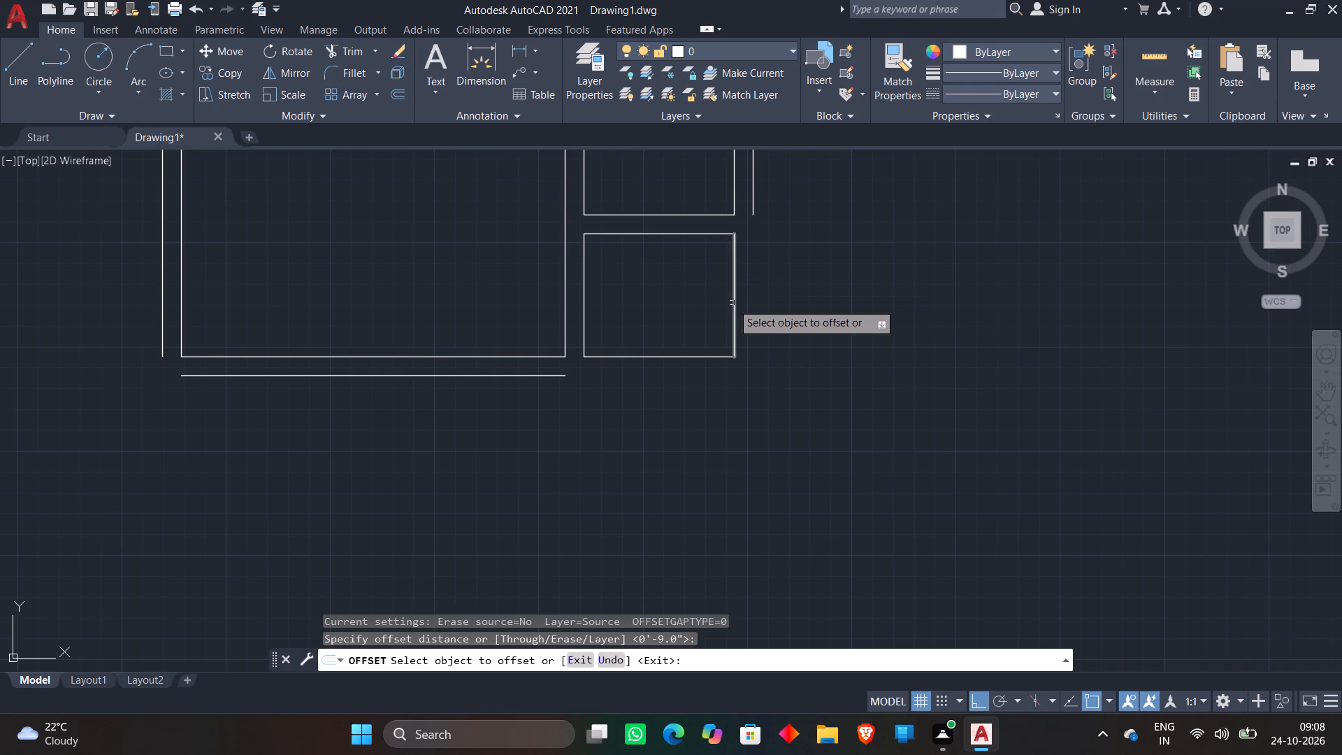
click(735, 308)
click(835, 312)
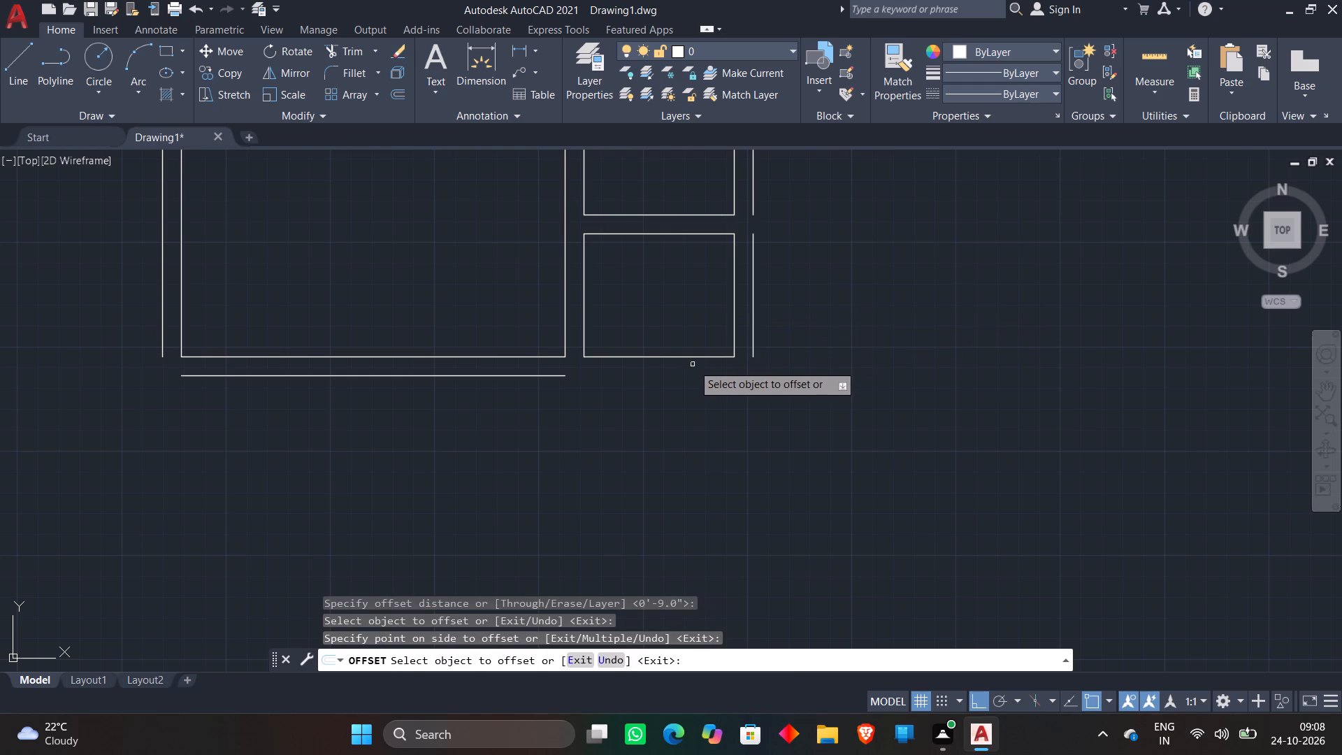
click(695, 355)
click(692, 408)
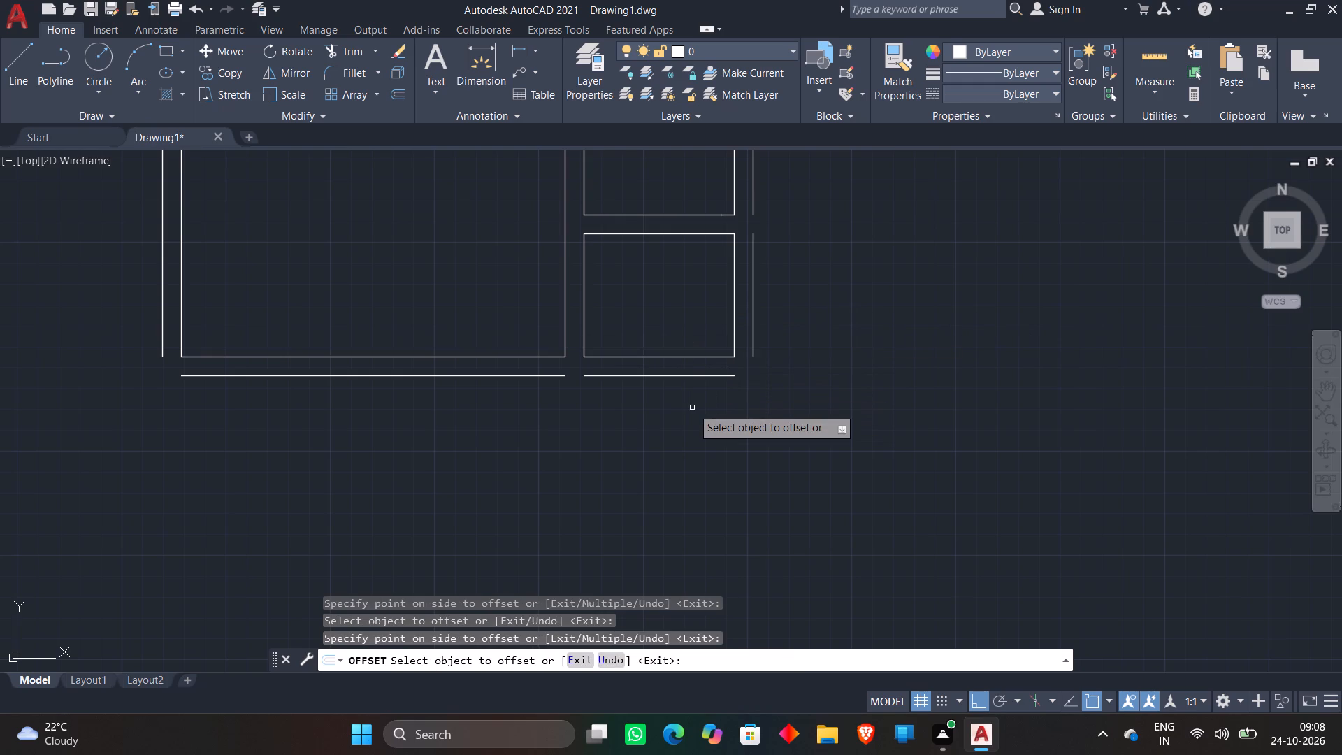
key(space)
Draw the third room's outline from the top of the upper small room's outer right line: 13' rightward, 12'4" down, and 13' back left.
scroll(958, 406, down, 1)
middle_drag(1029, 322, 873, 419)
click(20, 58)
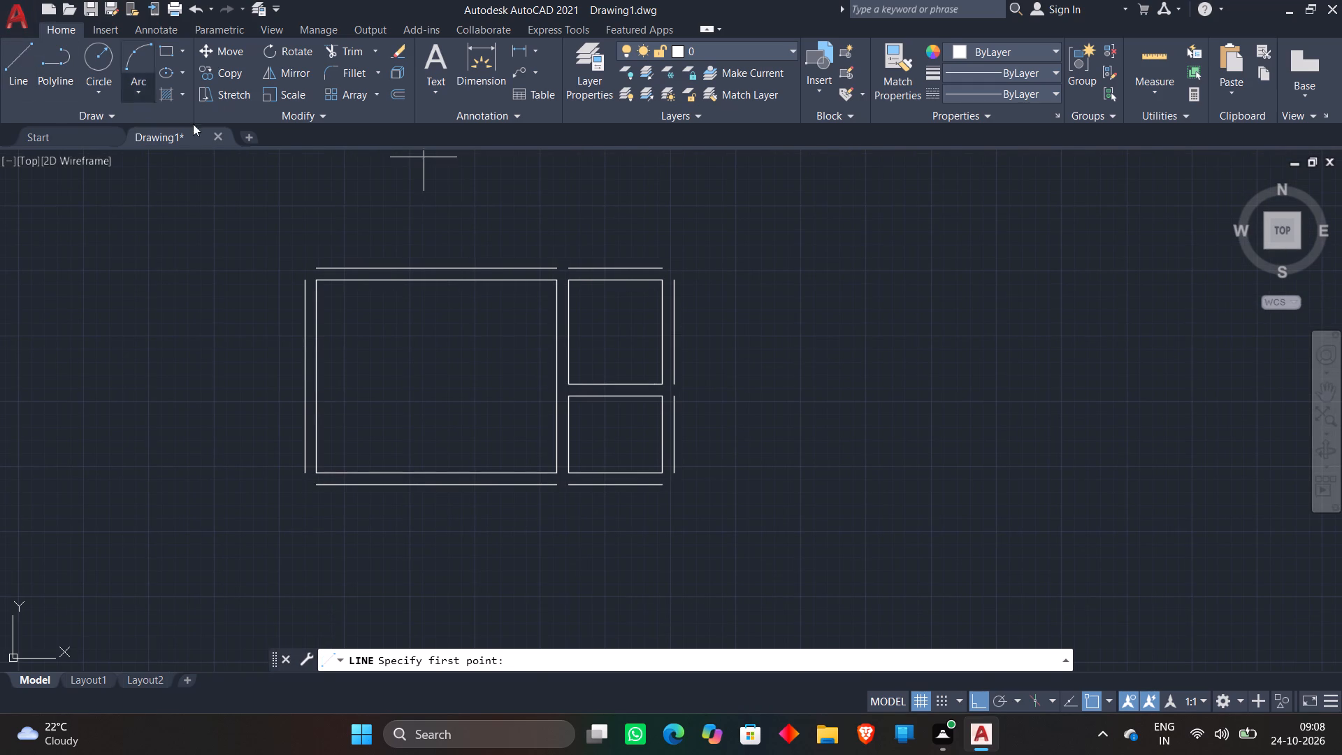
click(672, 276)
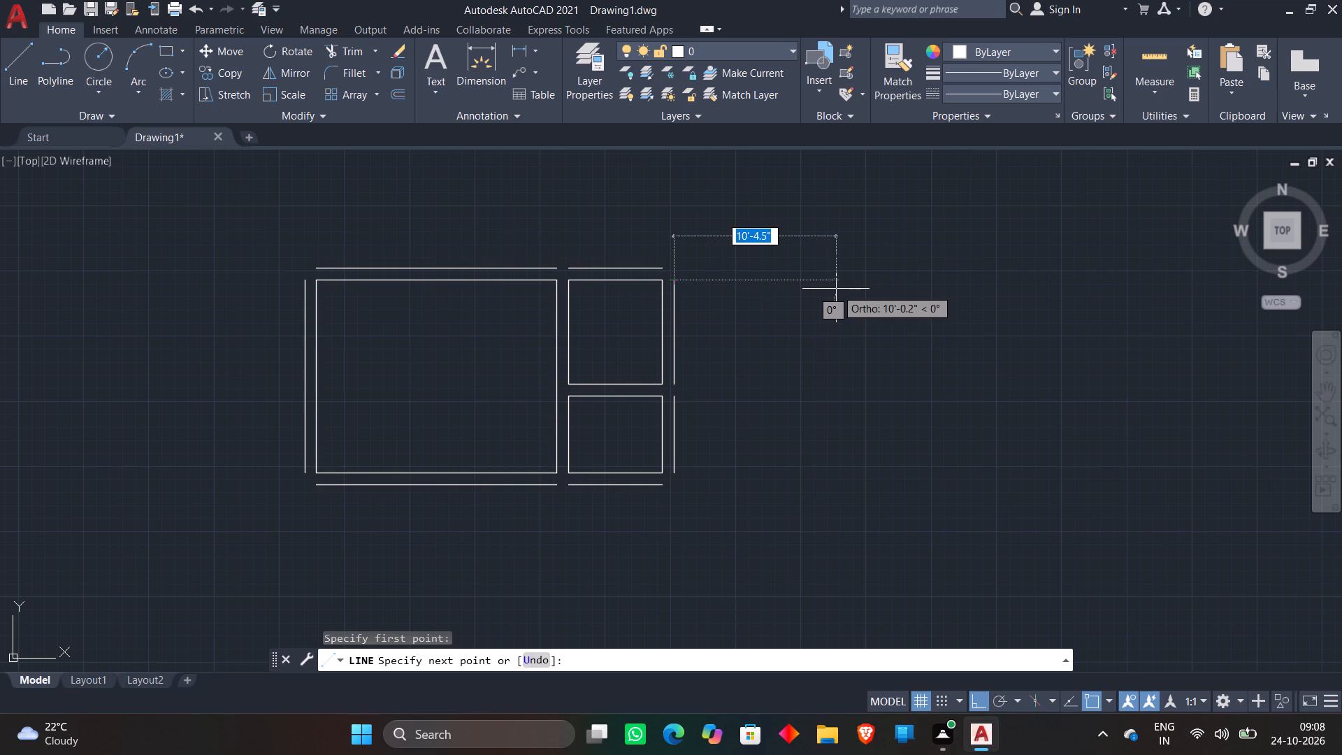
text(13)
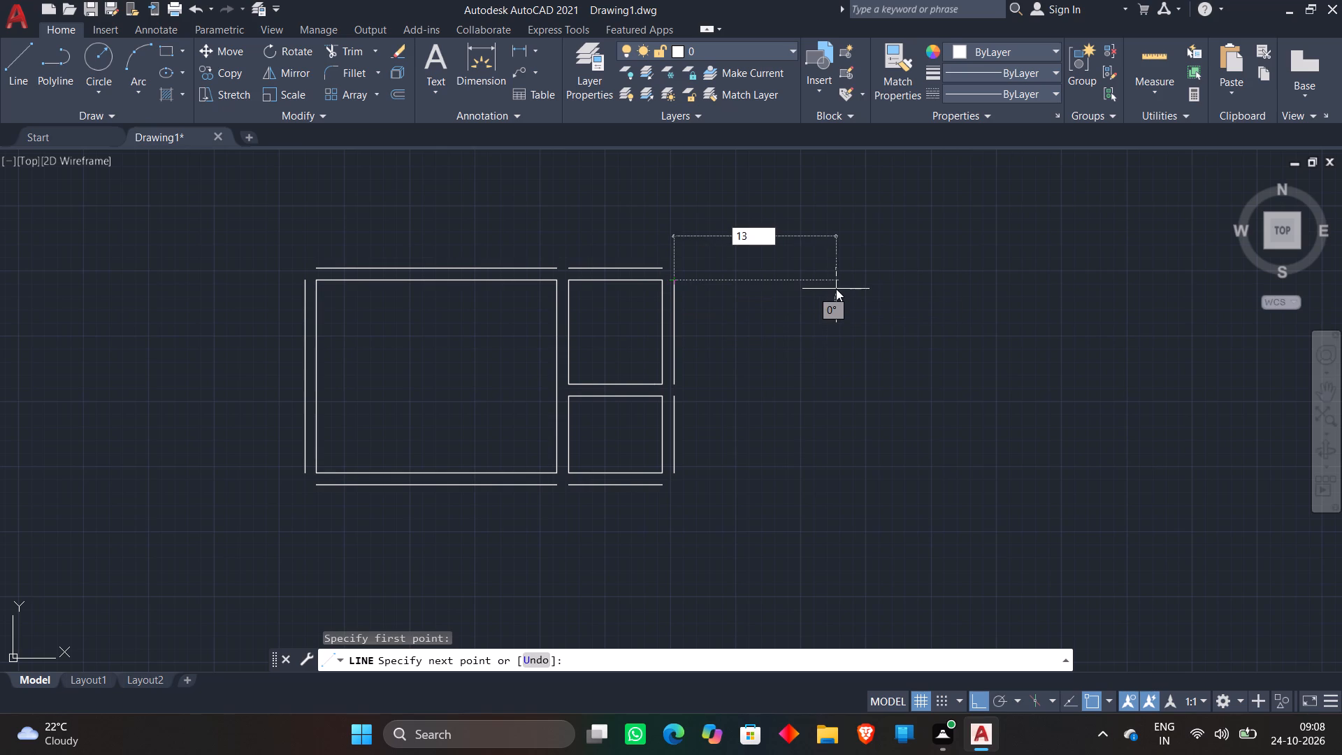
key(apostrophe)
key(Return)
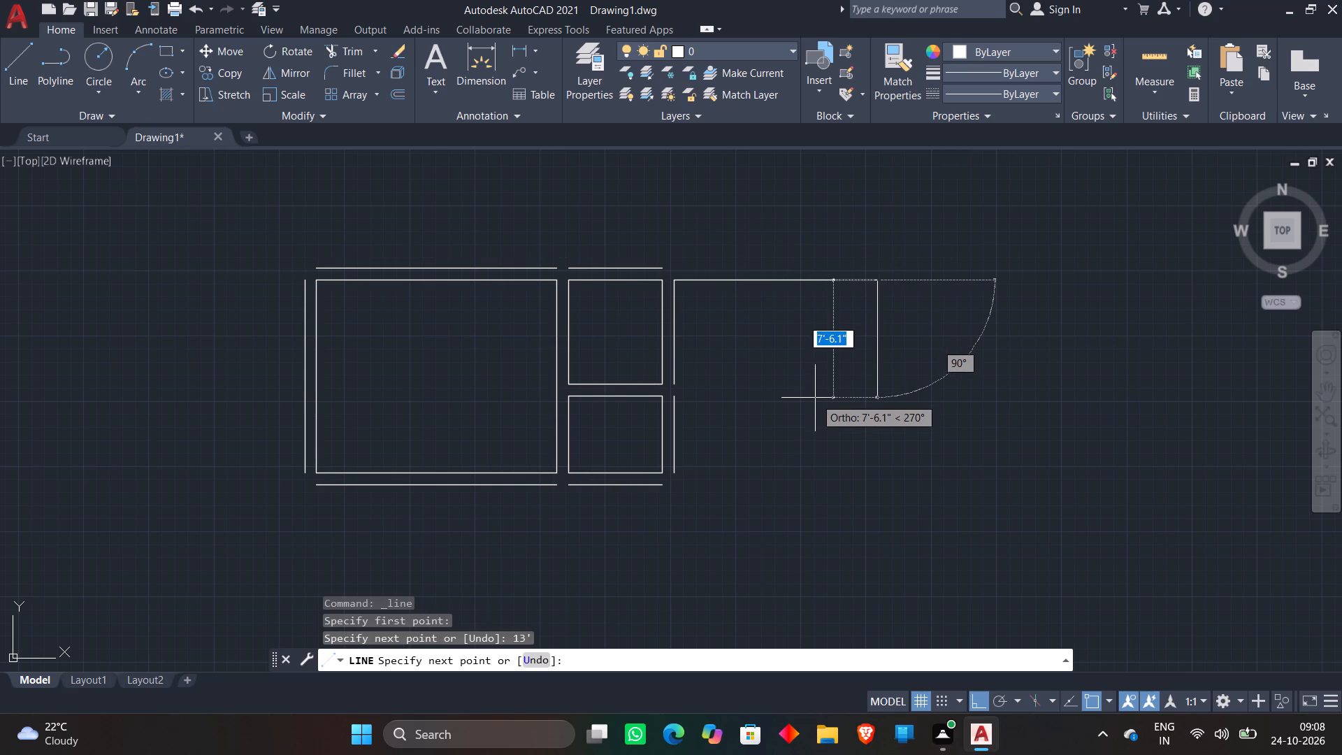
text(12'4)
key(shift+quotedbl)
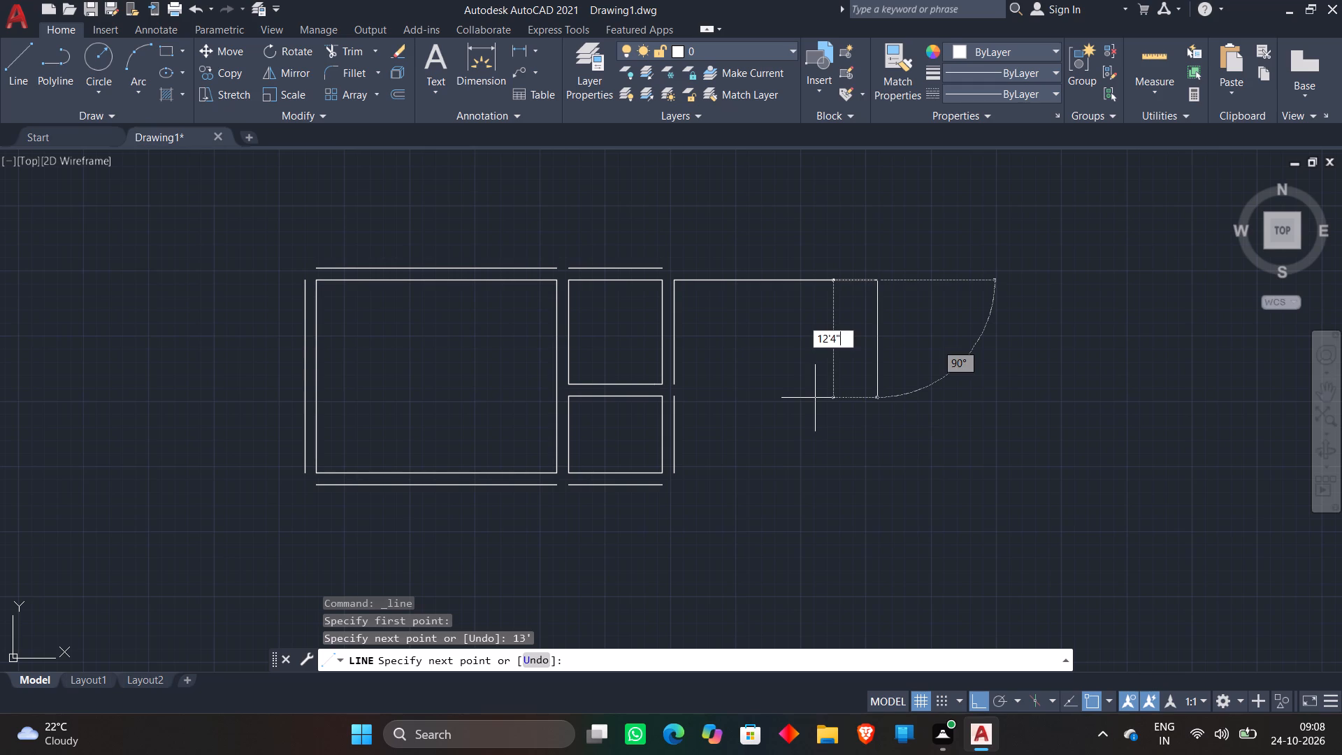
key(Return)
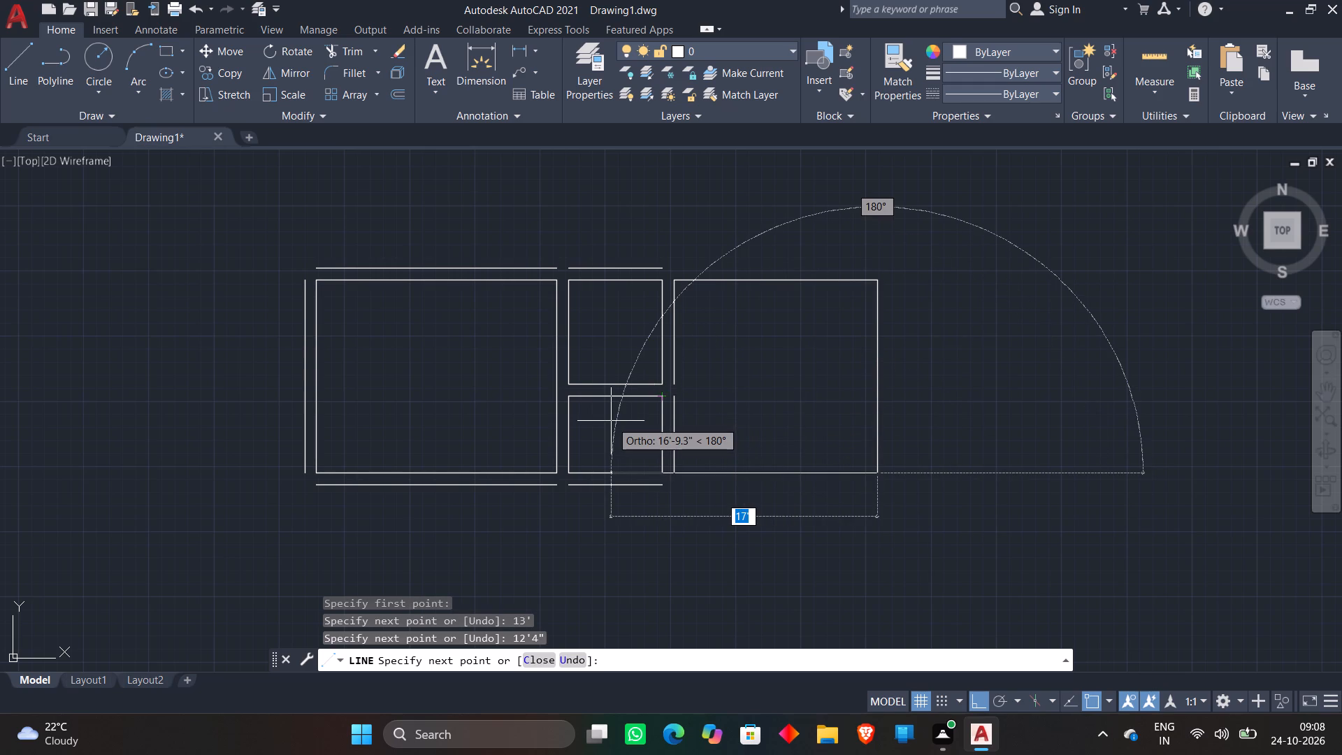
text(13')
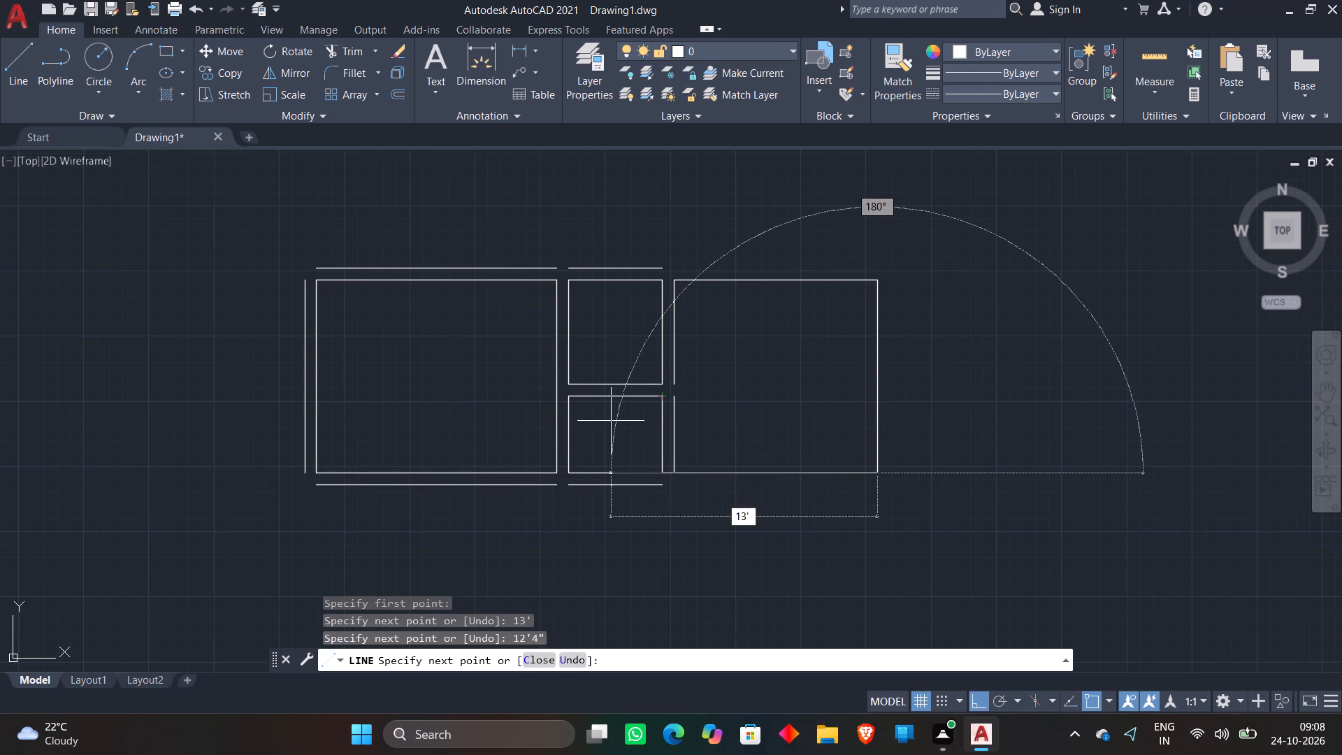
key(Return)
key(space)
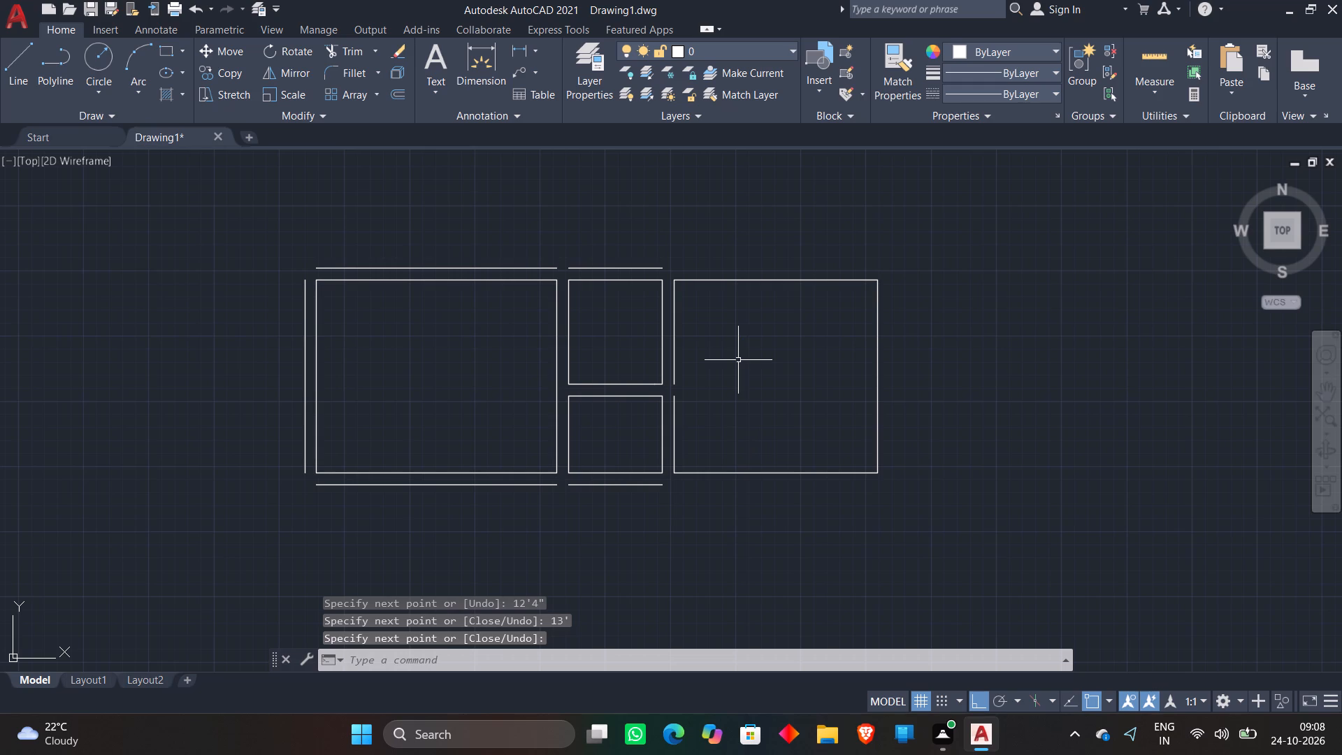
Extend the upper segment of the third room's left wall line down across the gap to the lower segment.
text(ex)
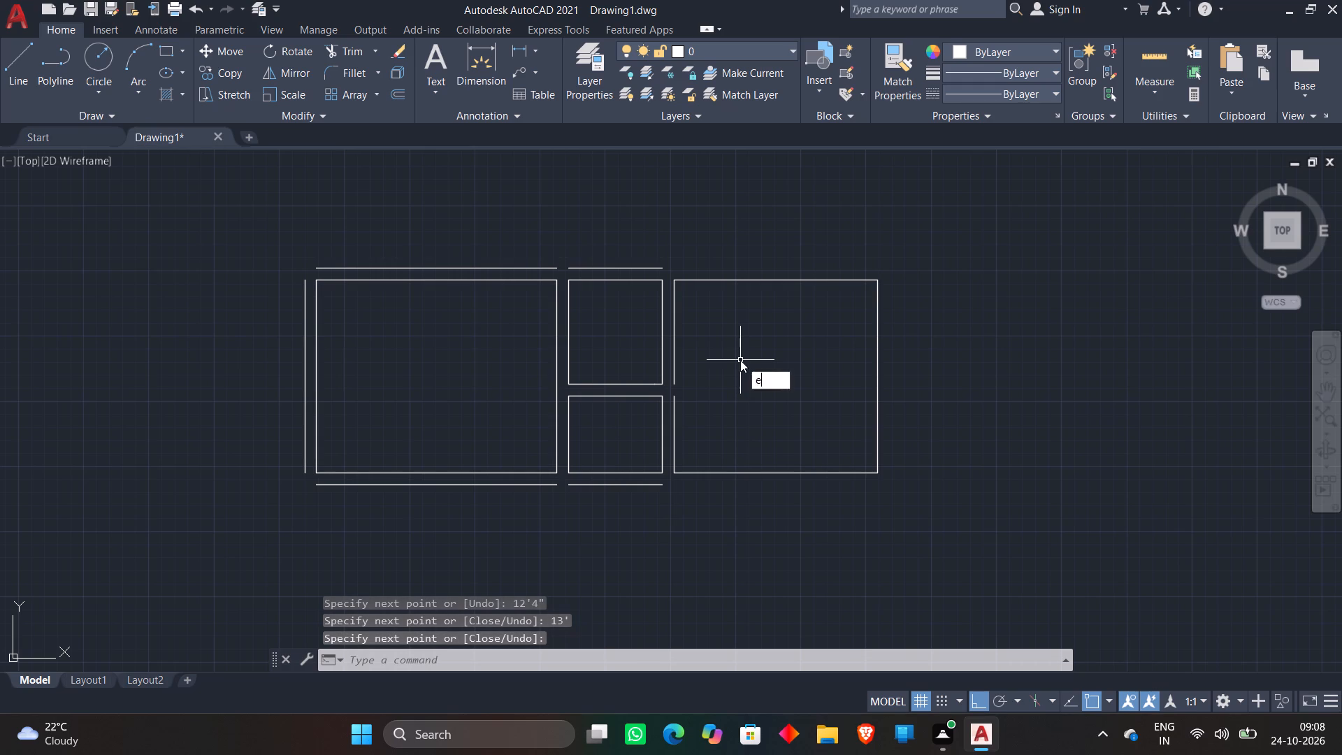
key(space)
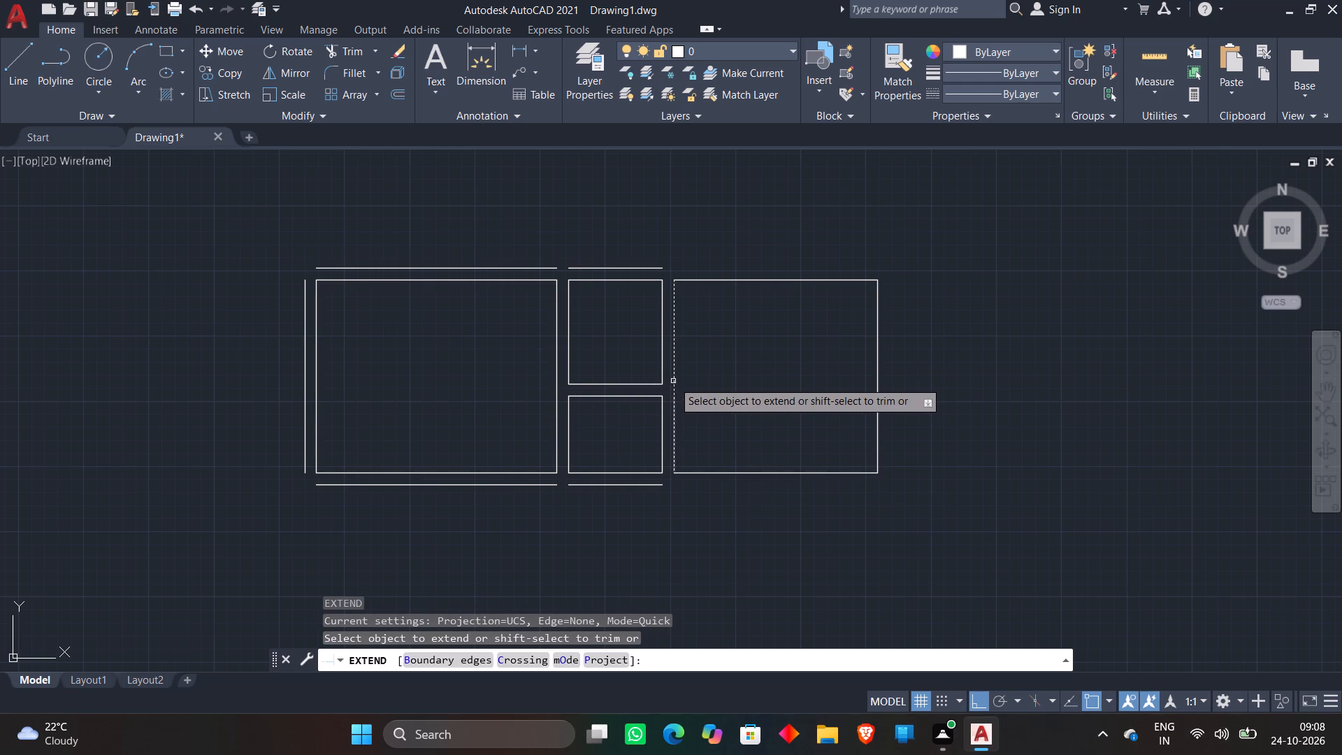
click(673, 379)
key(space)
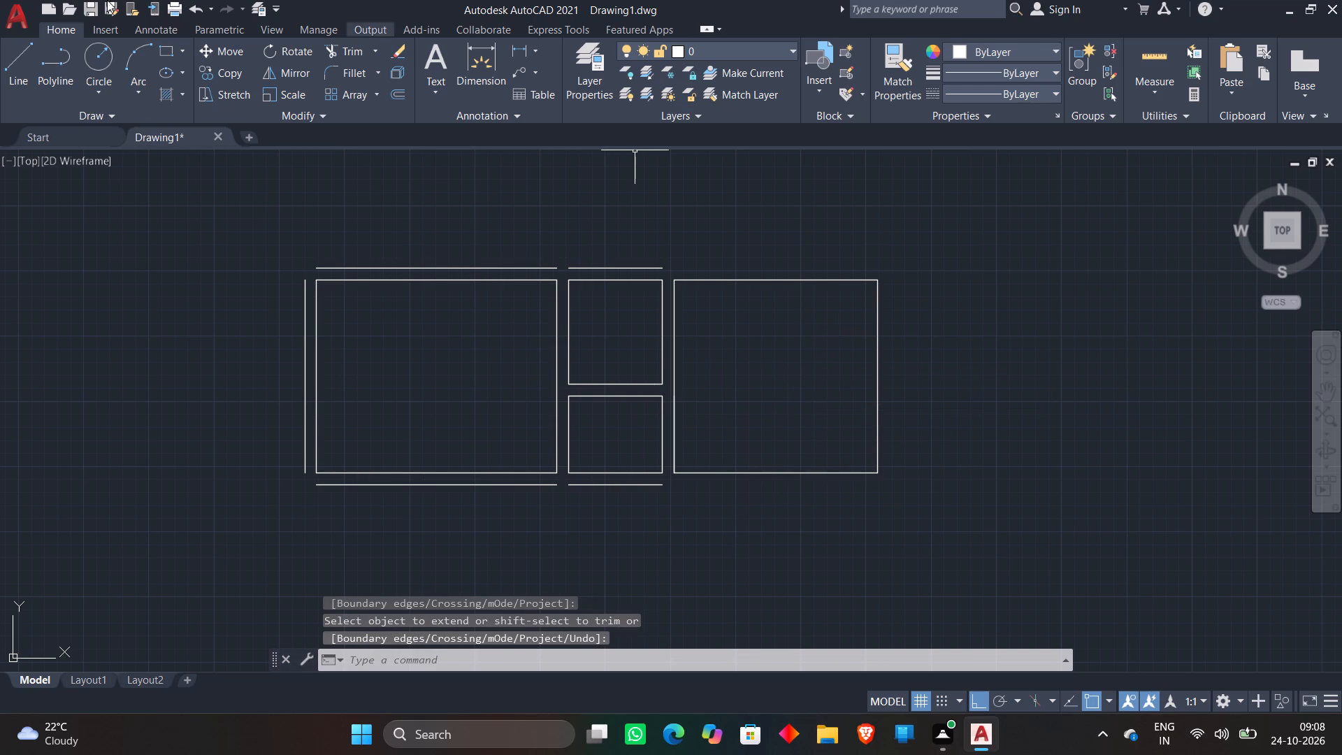
Offset the third room's top, right and bottom wall lines 9" outward.
click(389, 89)
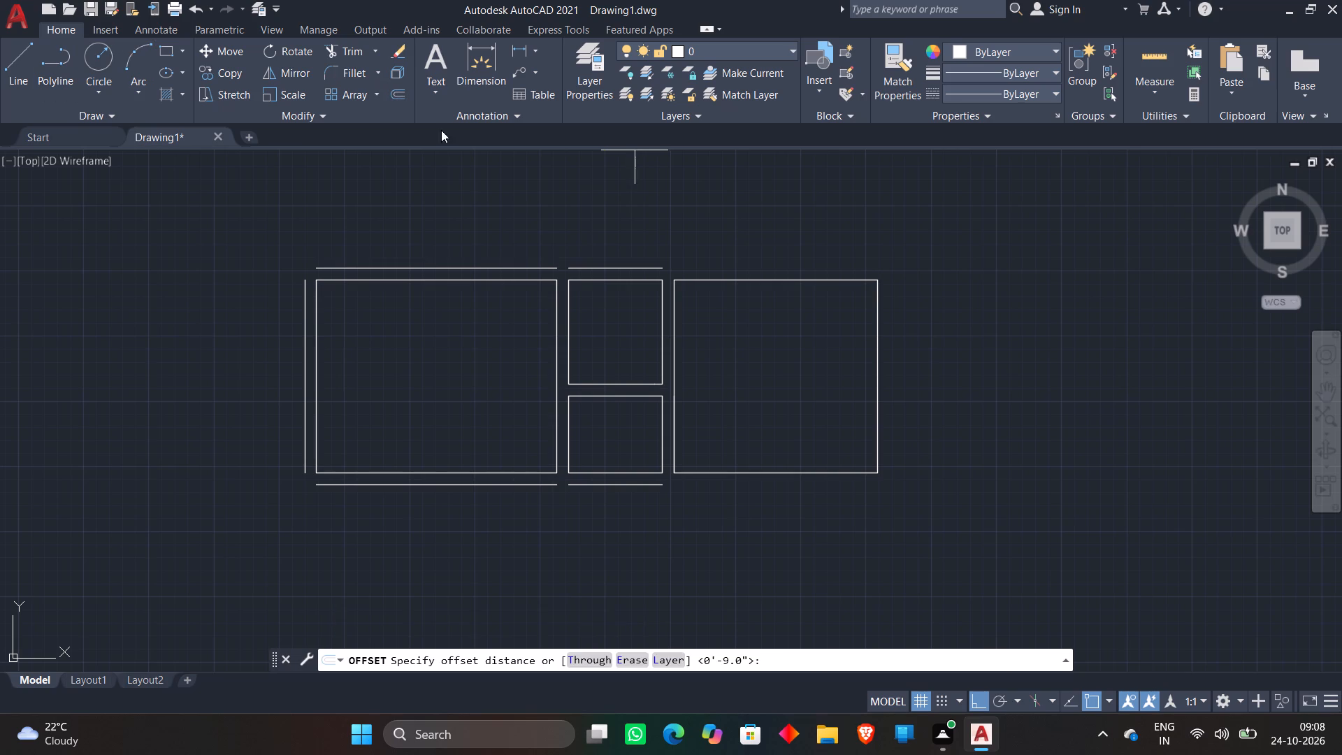
key(space)
click(849, 280)
click(846, 235)
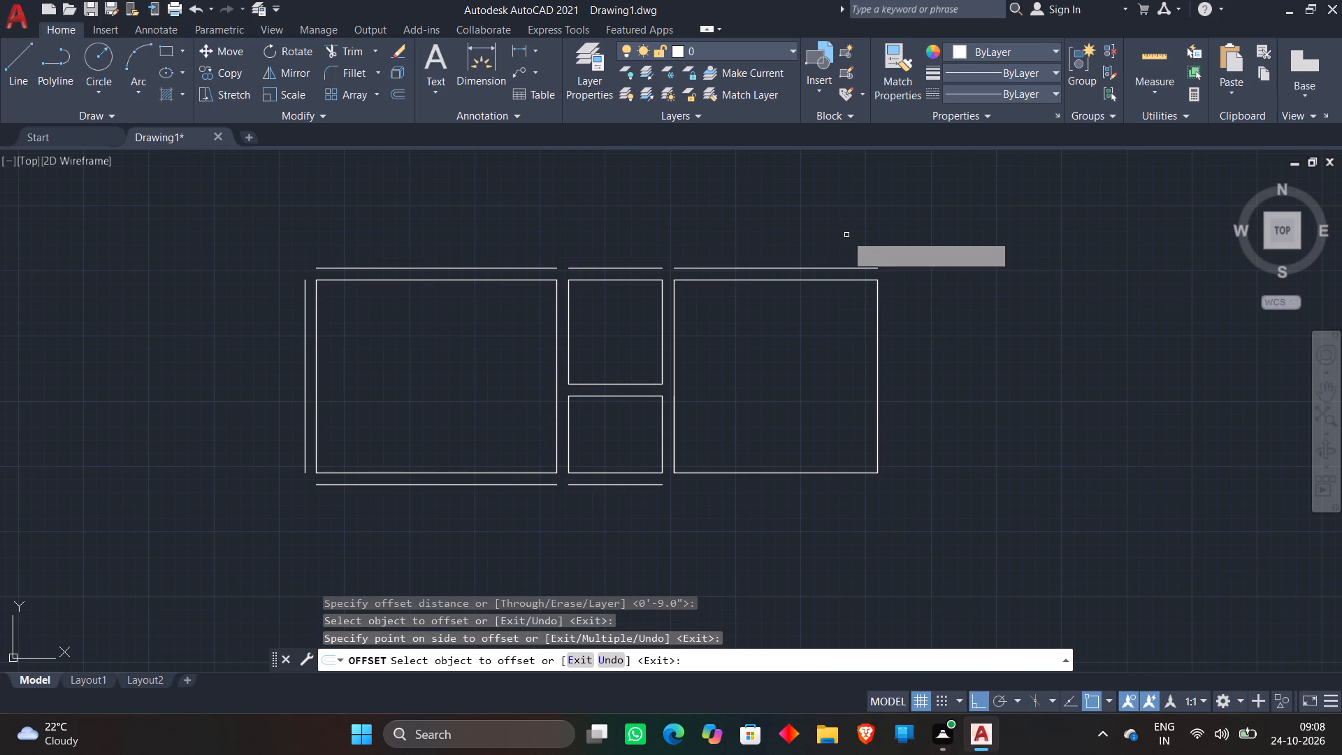
click(878, 312)
click(960, 317)
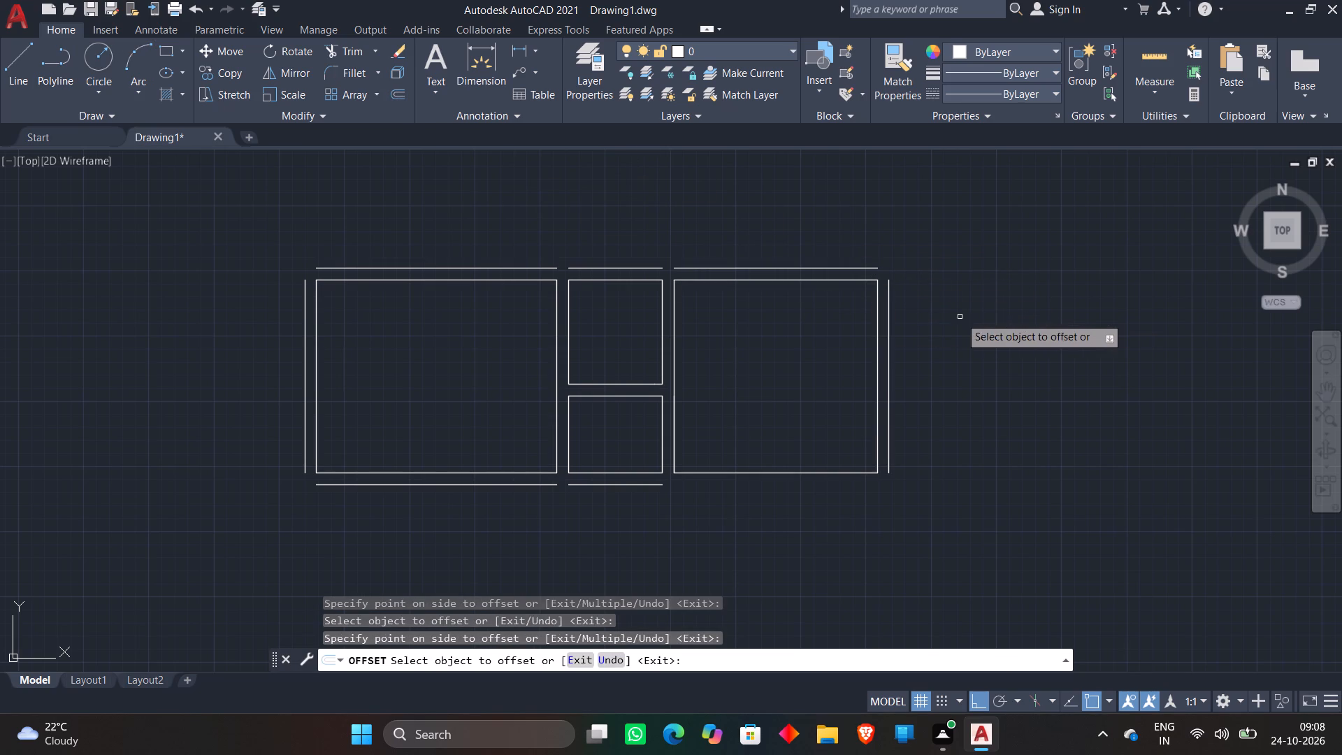
click(751, 475)
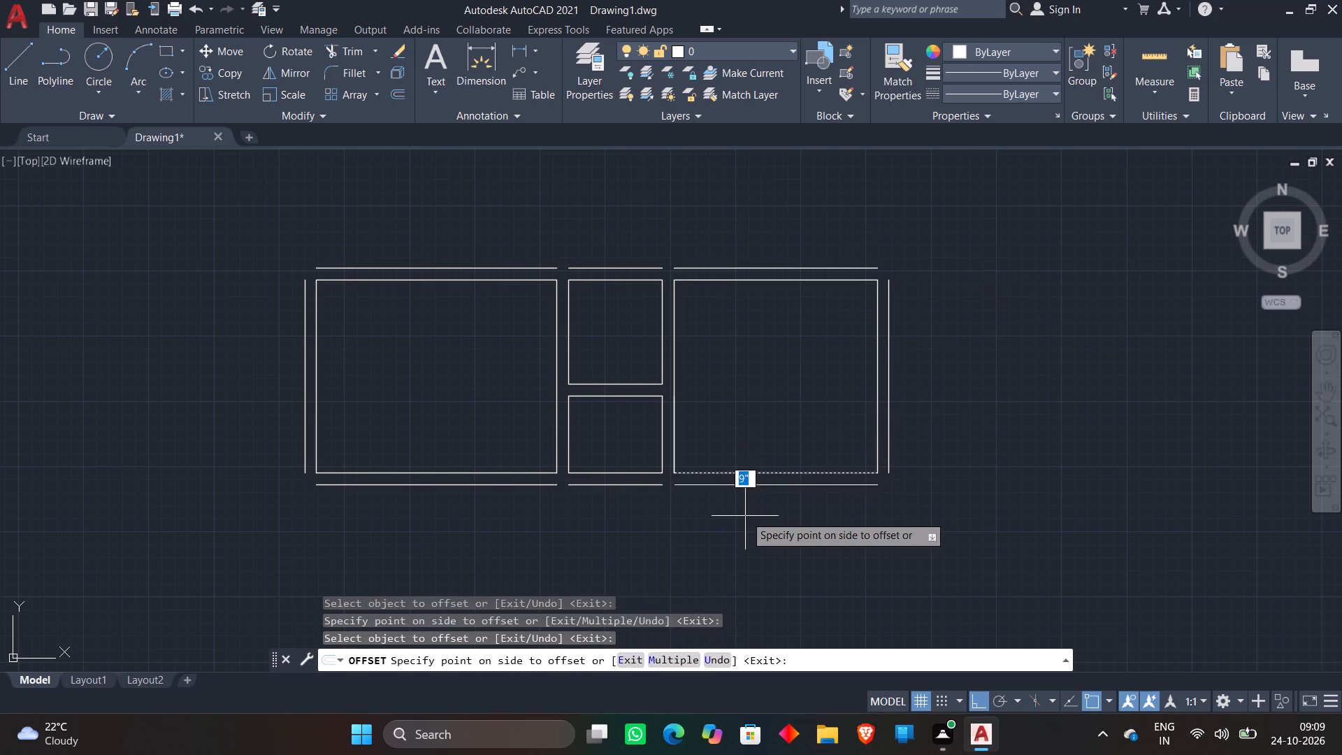
click(745, 516)
key(space)
Start a fourth room's outline from the top of the third room's outer right line, drawing 14' rightward and 21'4" down.
scroll(745, 516, down, 1)
middle_drag(746, 518, 540, 491)
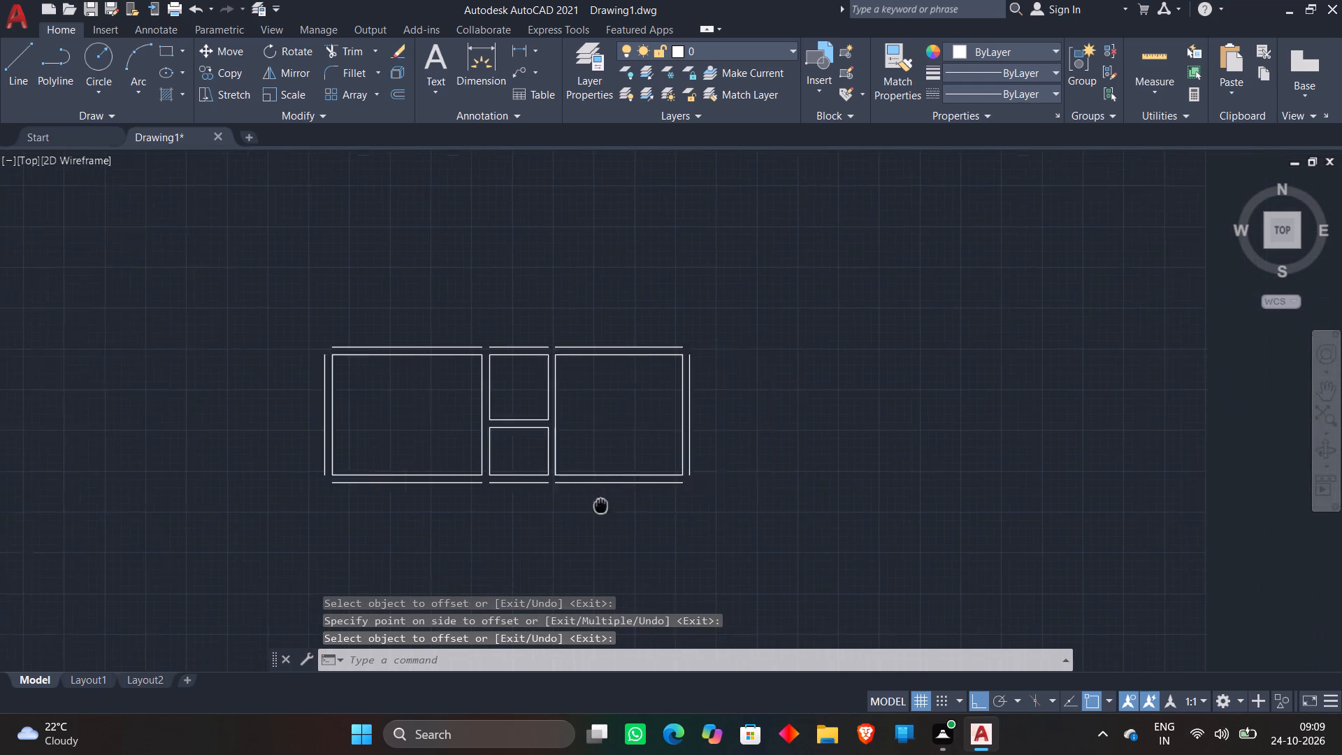
middle_drag(540, 491, 527, 487)
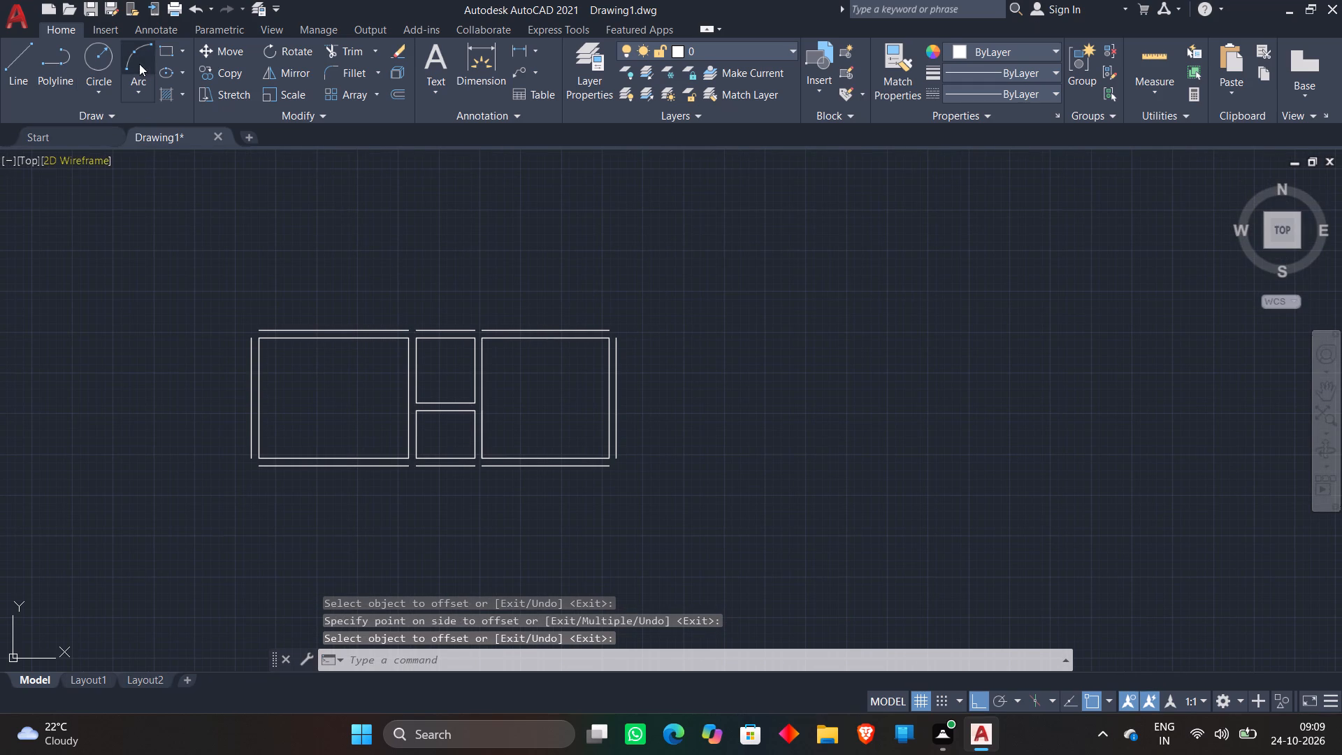
click(9, 60)
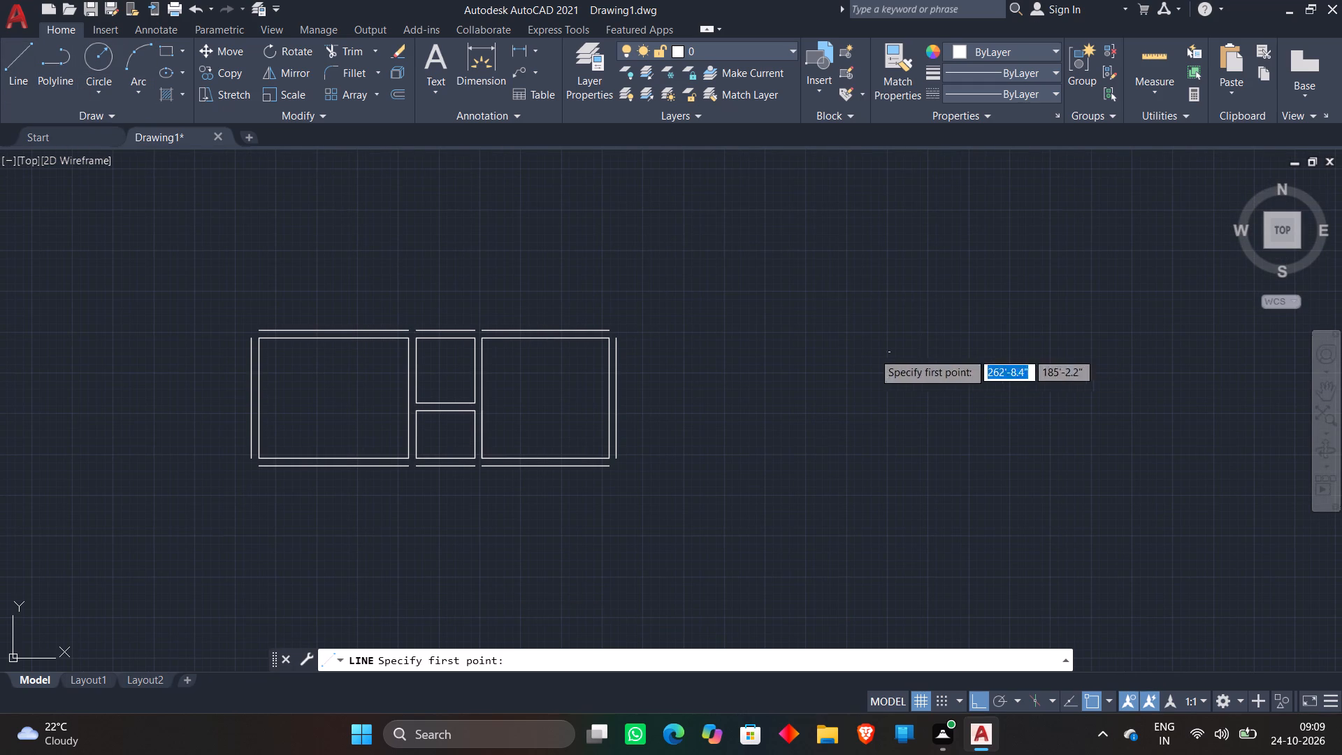
scroll(650, 314, up, 2)
click(560, 375)
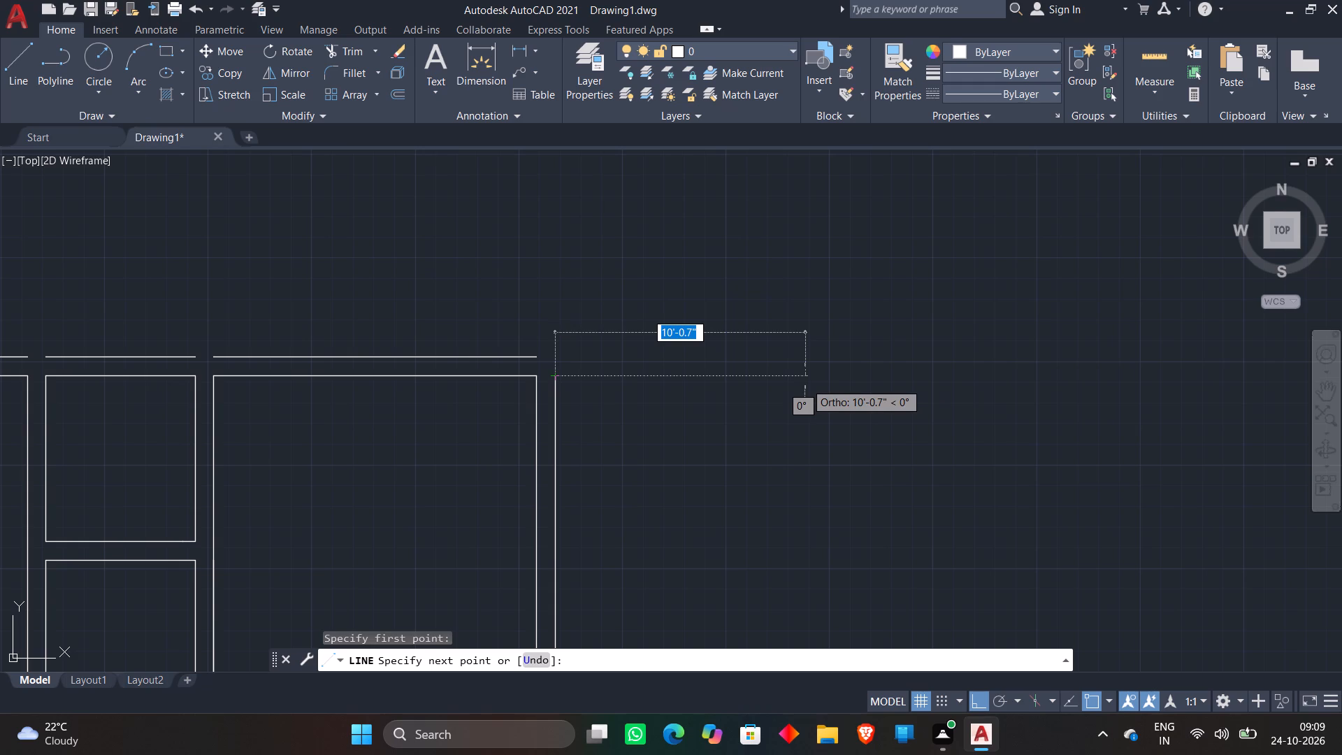
text(14')
key(Return)
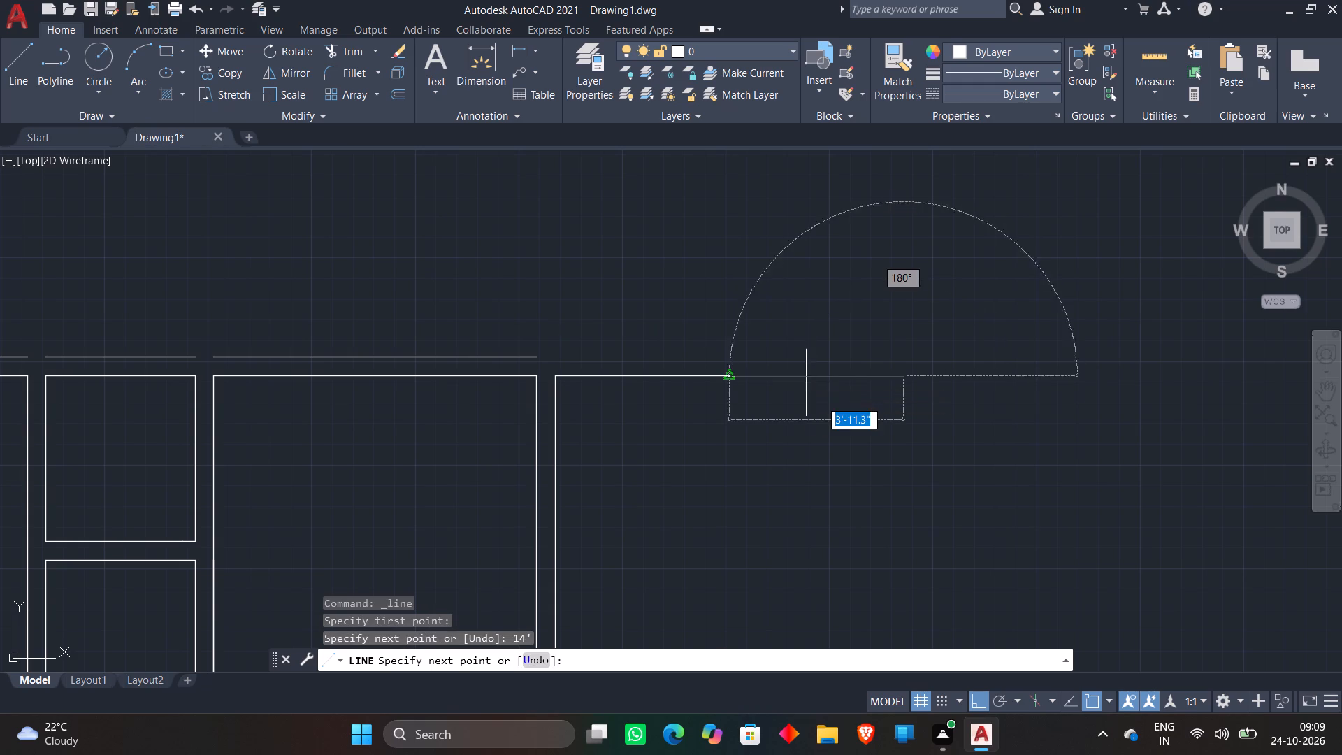
middle_drag(837, 552, 897, 335)
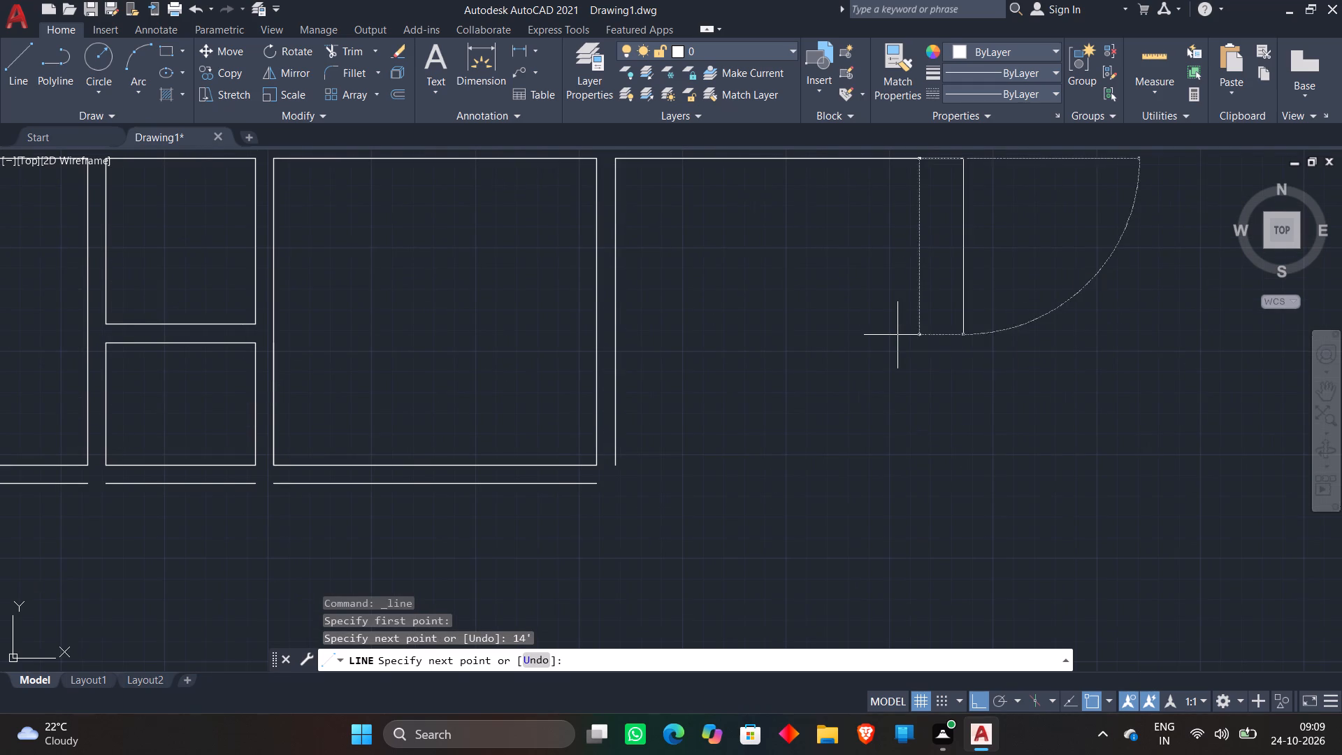
key(2)
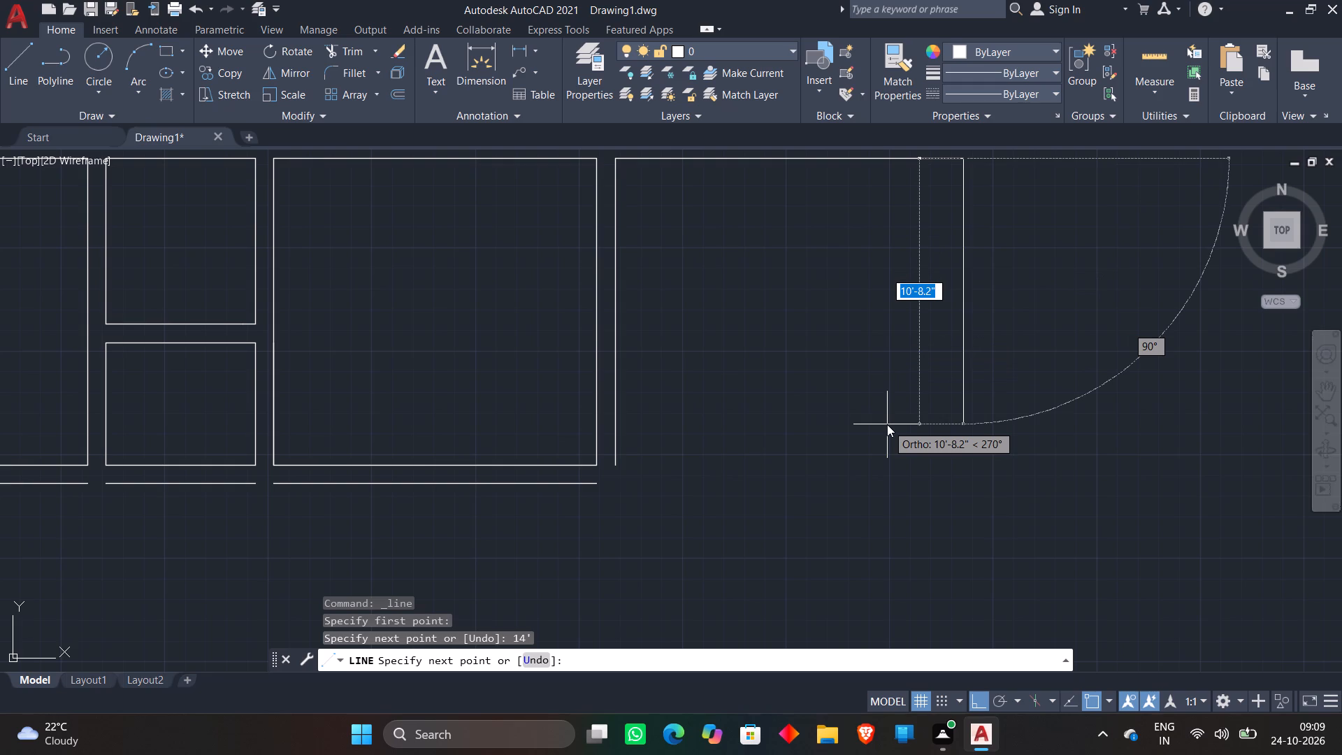
key(1)
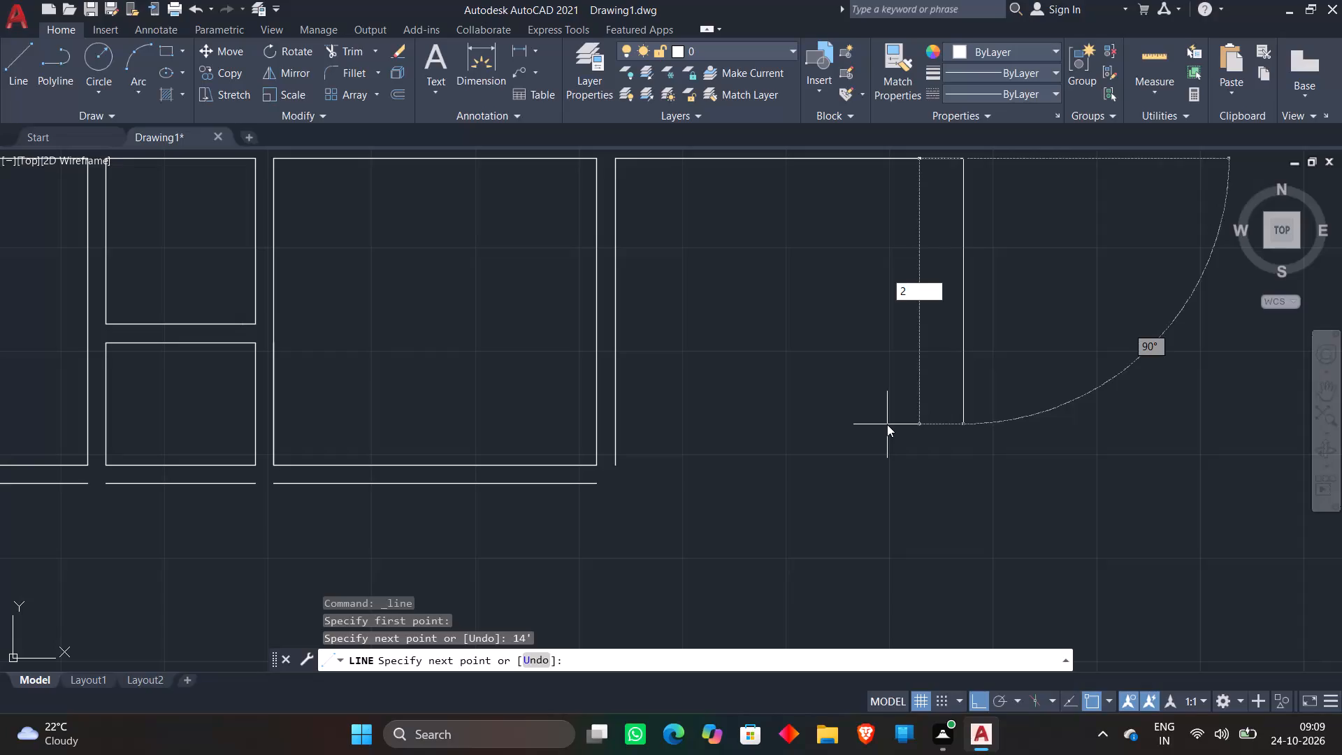
text('4)
key(shift+quotedbl)
key(Return)
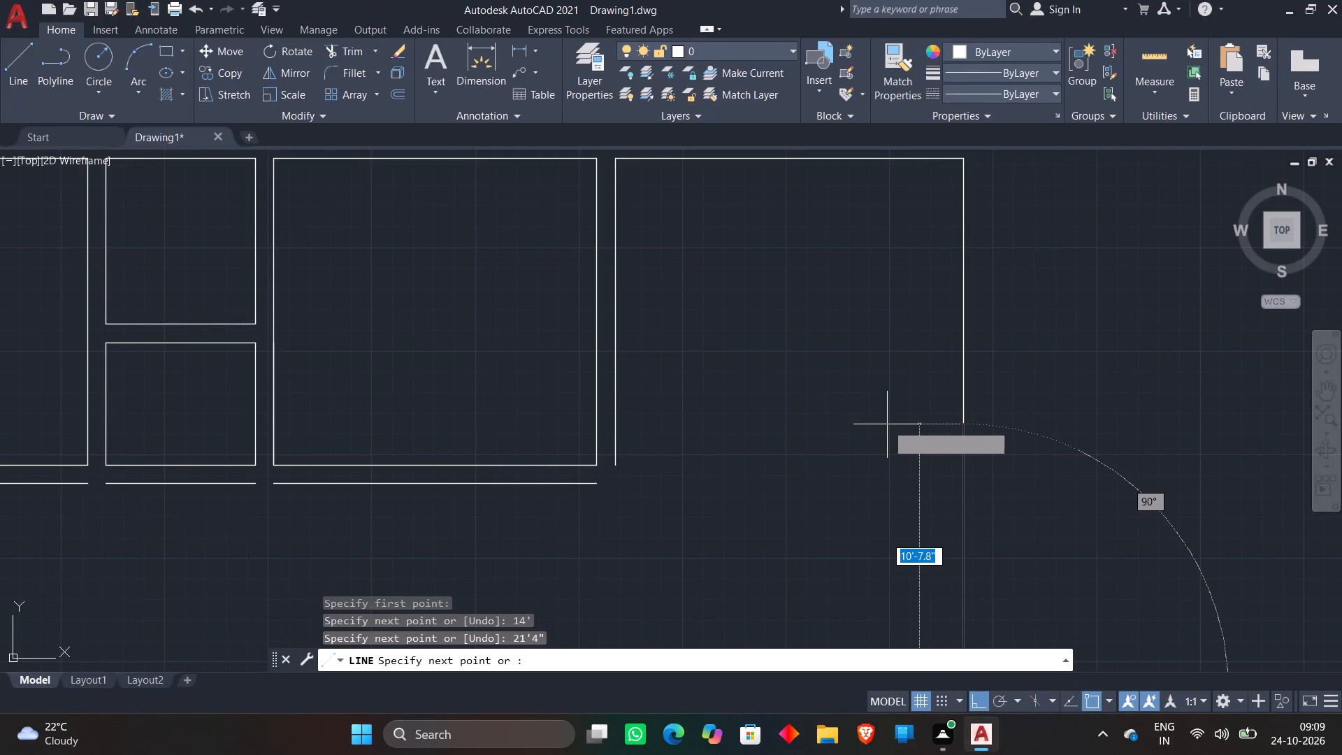
Complete the fourth room's outline with a 14' bottom line leftward and a vertical line up to the existing left wall line's lower end.
middle_drag(918, 294, 924, 271)
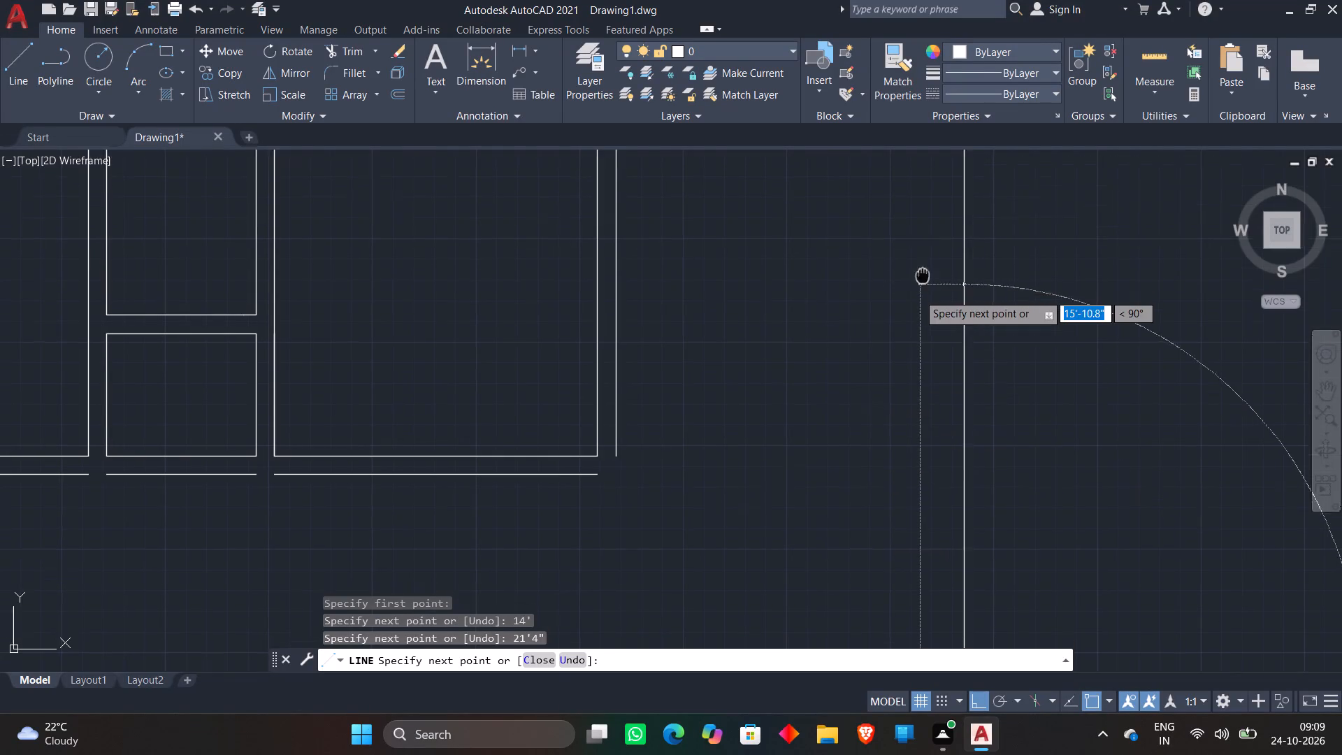
middle_drag(924, 271, 1006, 159)
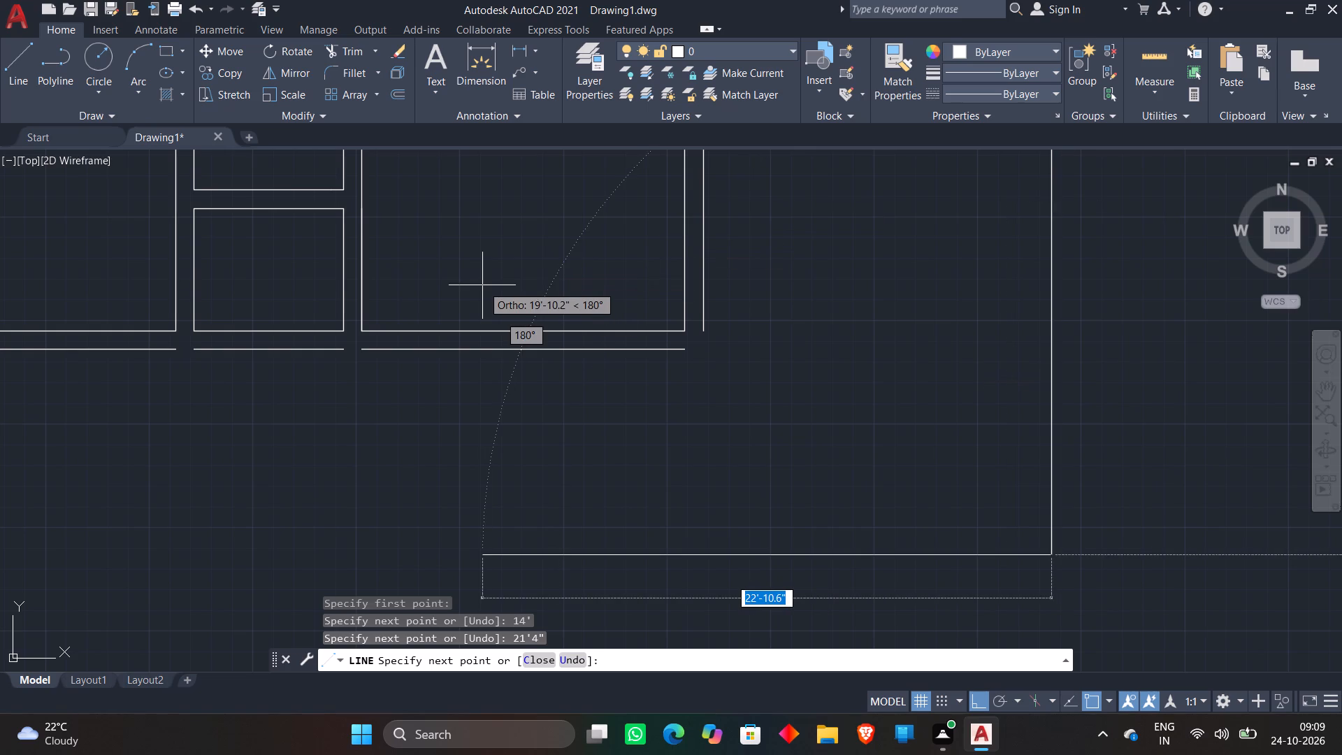
text(14')
key(Return)
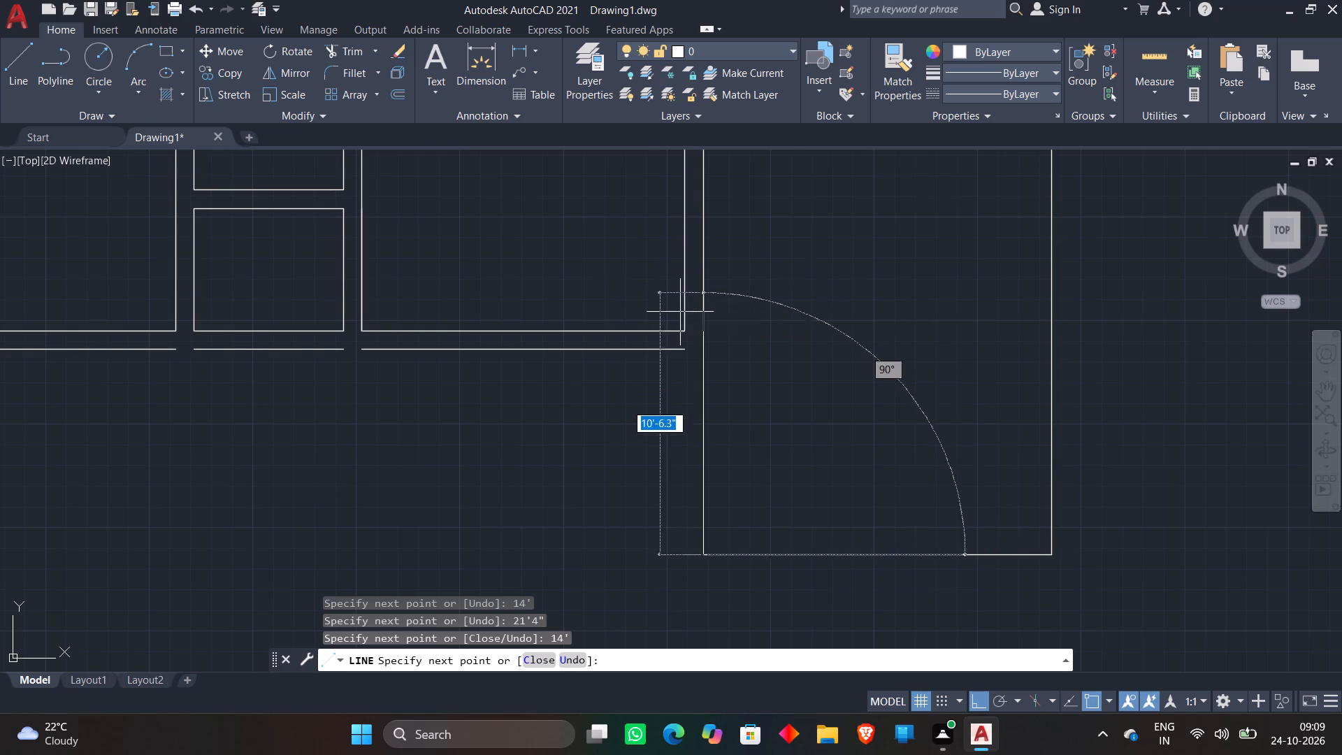
click(723, 324)
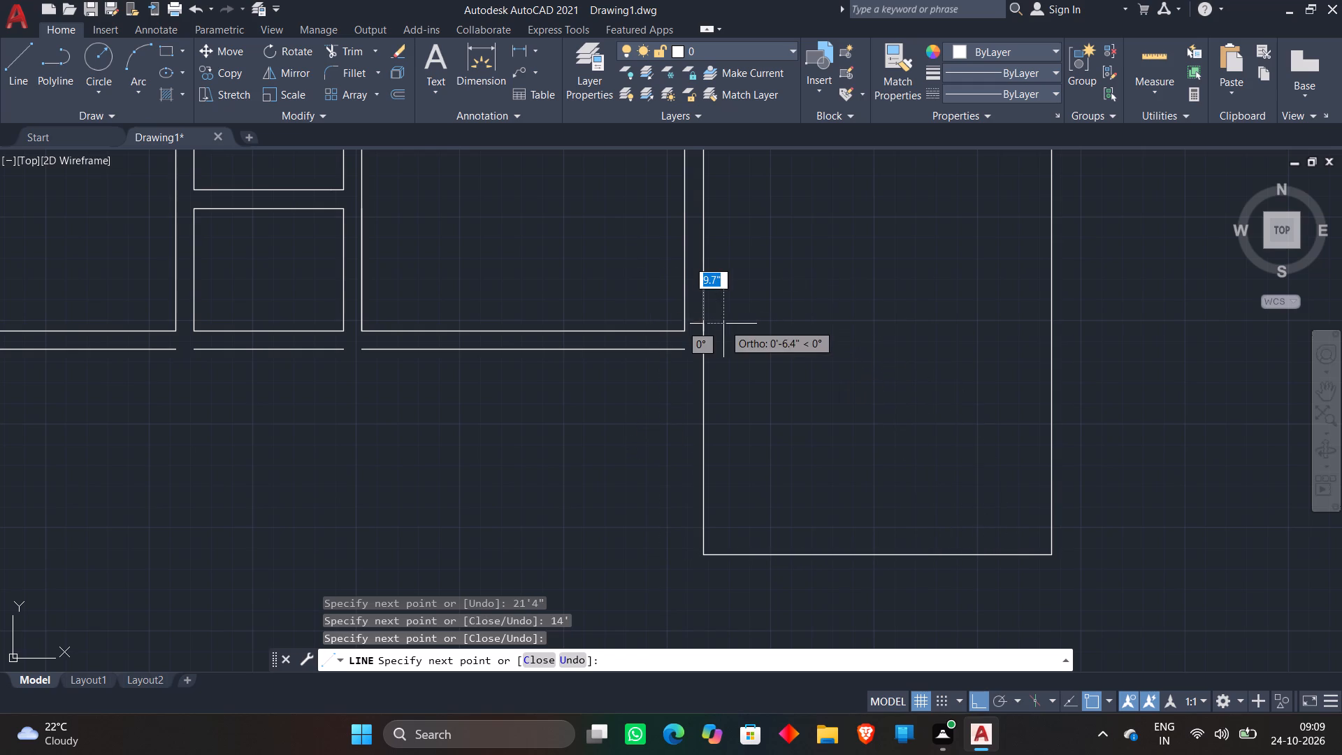
key(space)
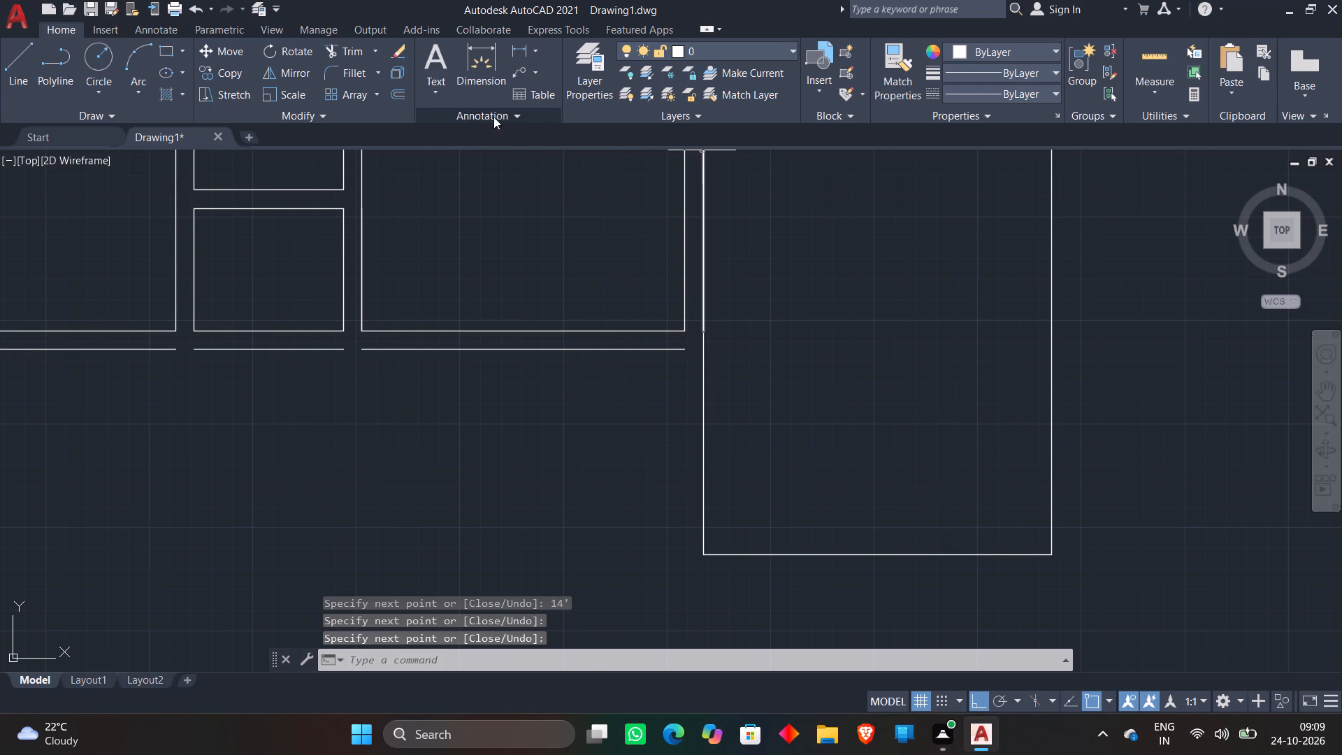
Offset the fourth room's top and right wall lines 9" outward.
click(400, 89)
key(space)
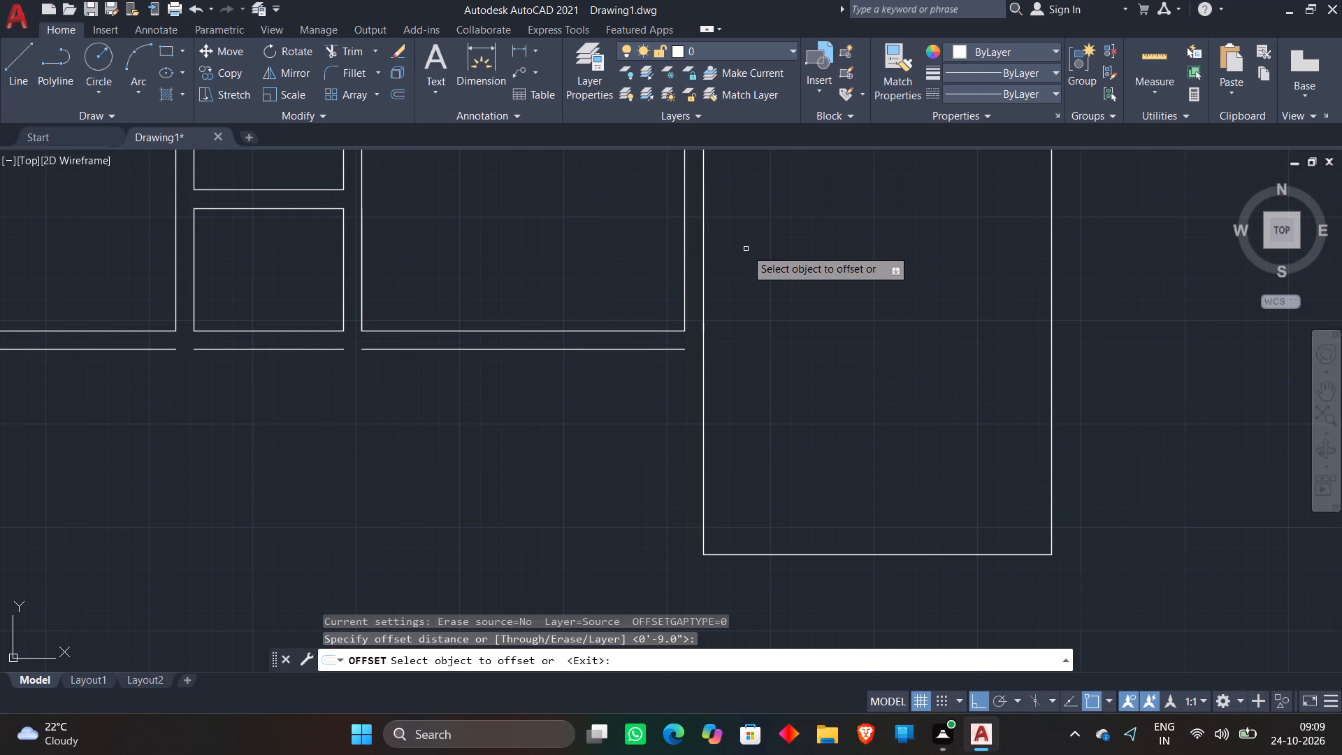
key(space)
key(space)
key(space)
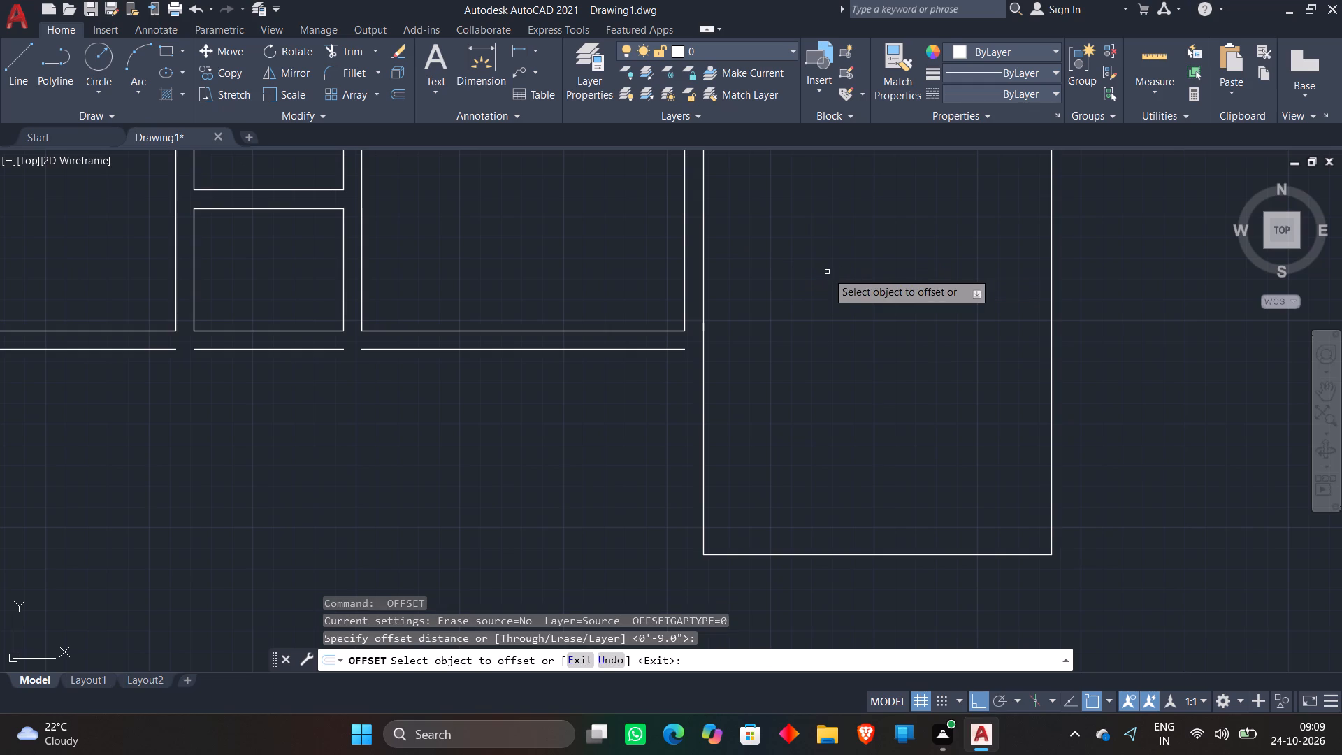
middle_drag(827, 272, 726, 373)
scroll(779, 336, down, 1)
scroll(819, 174, up, 1)
click(802, 223)
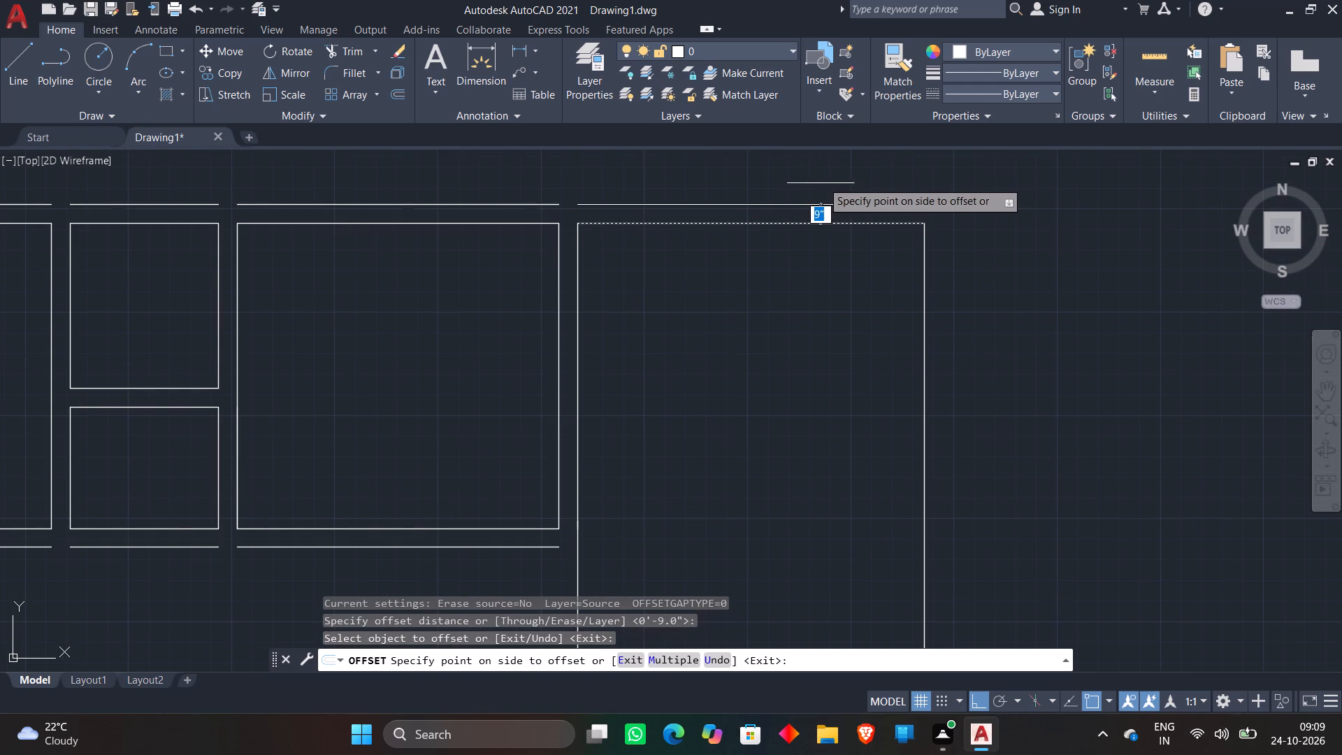
click(830, 168)
click(925, 275)
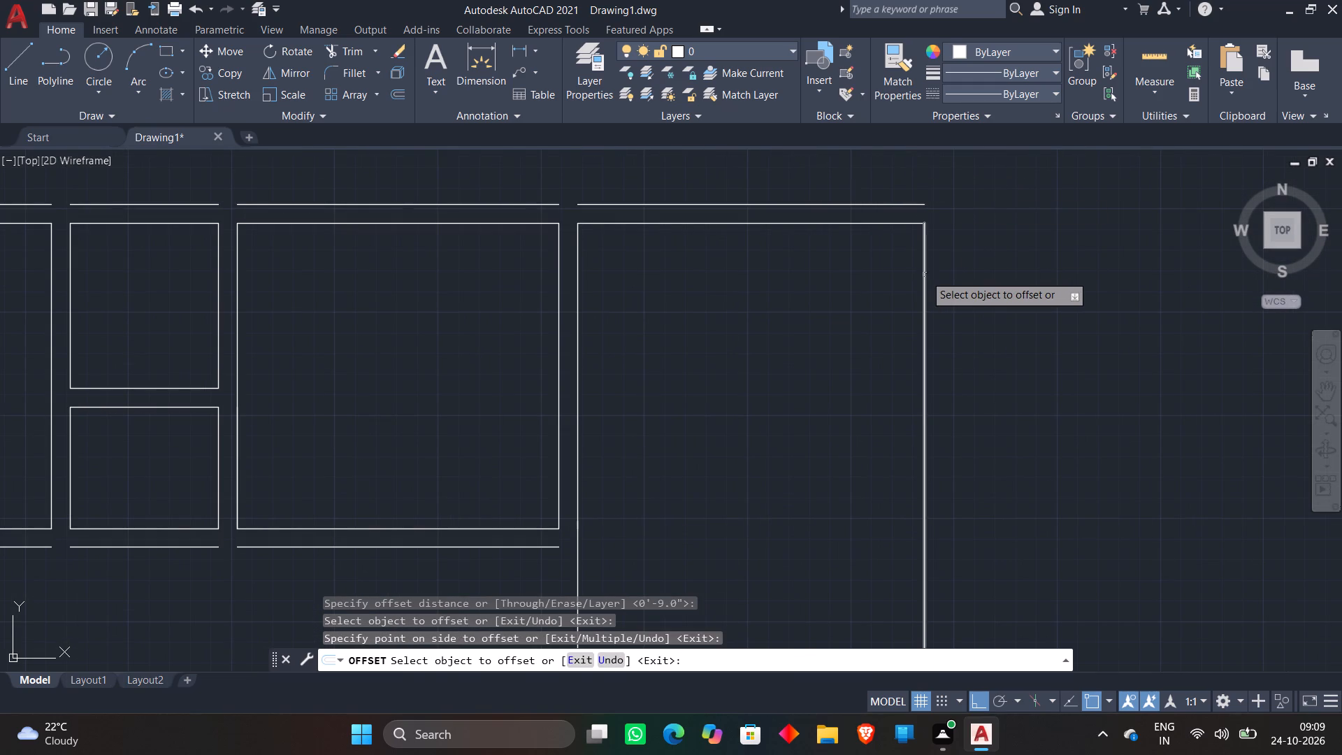
click(1034, 272)
Offset the fourth room's left and bottom wall lines 9" outward.
scroll(1034, 259, down, 2)
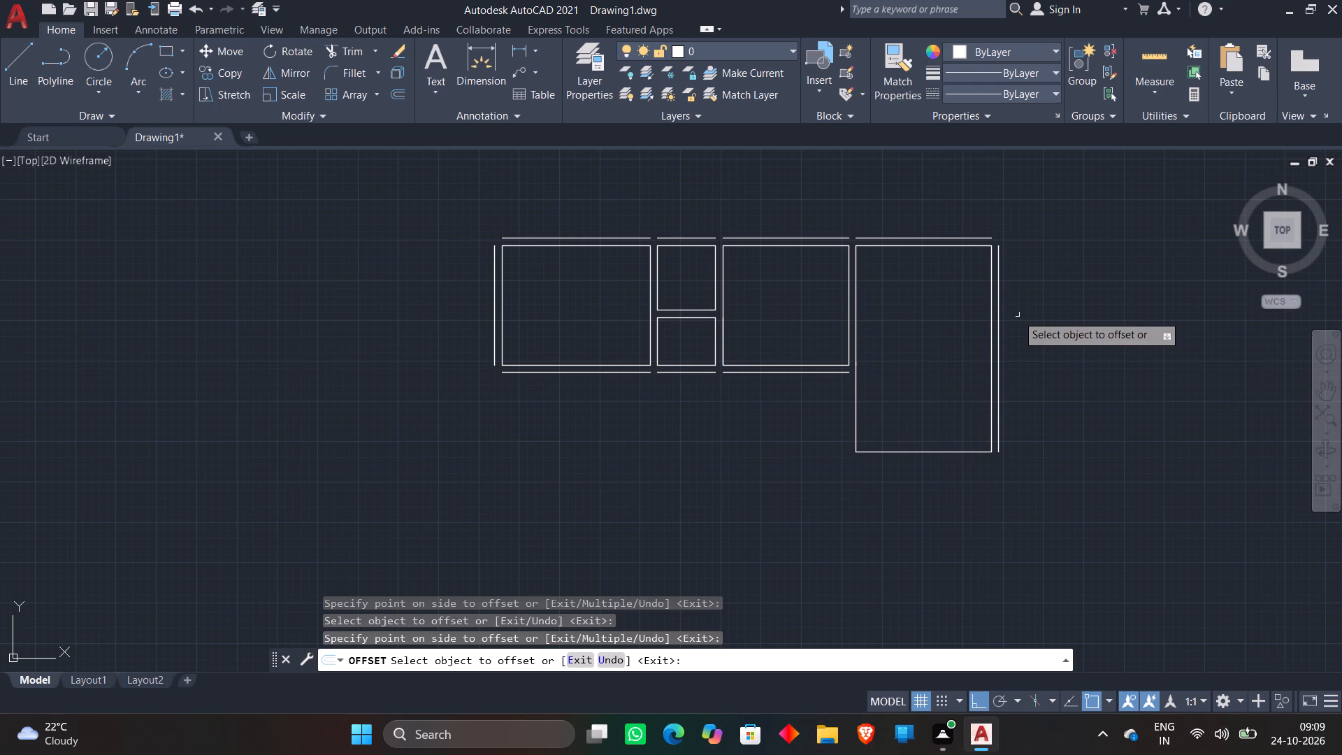
middle_drag(1018, 315, 976, 196)
scroll(825, 289, up, 2)
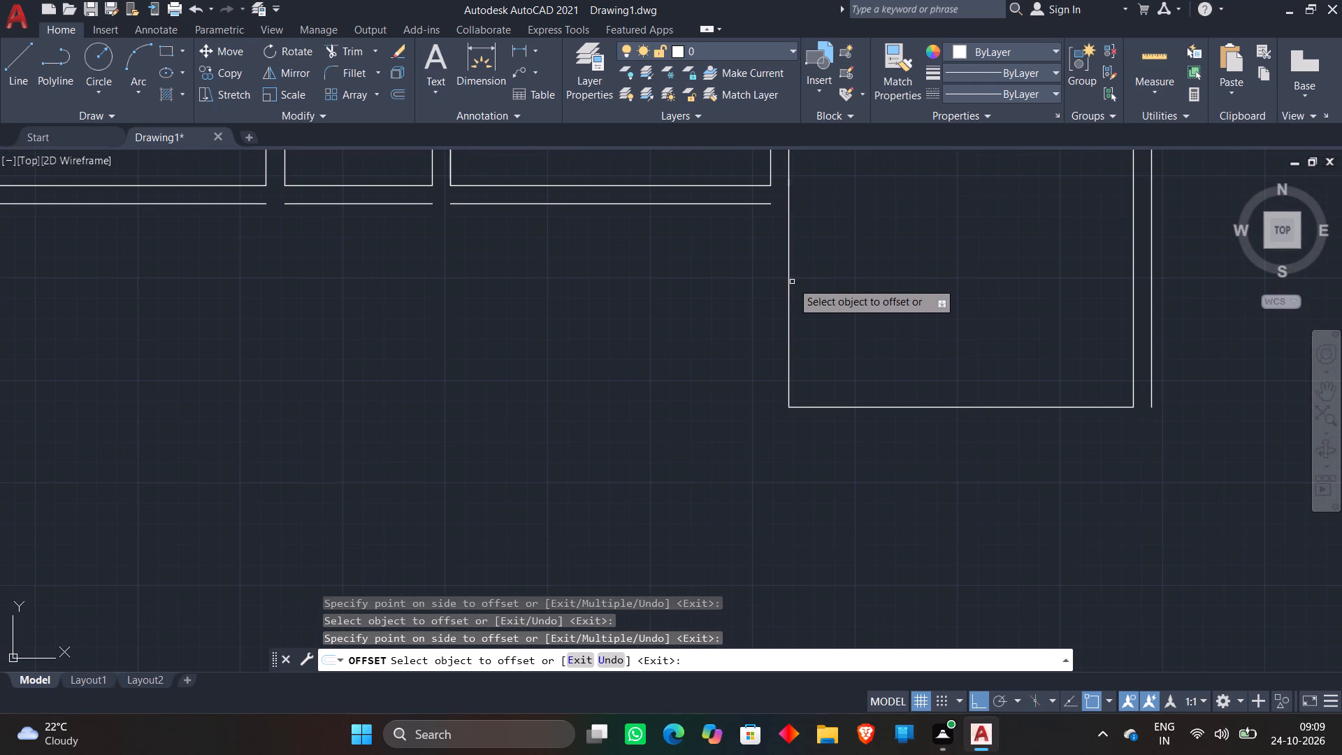
click(790, 288)
click(692, 300)
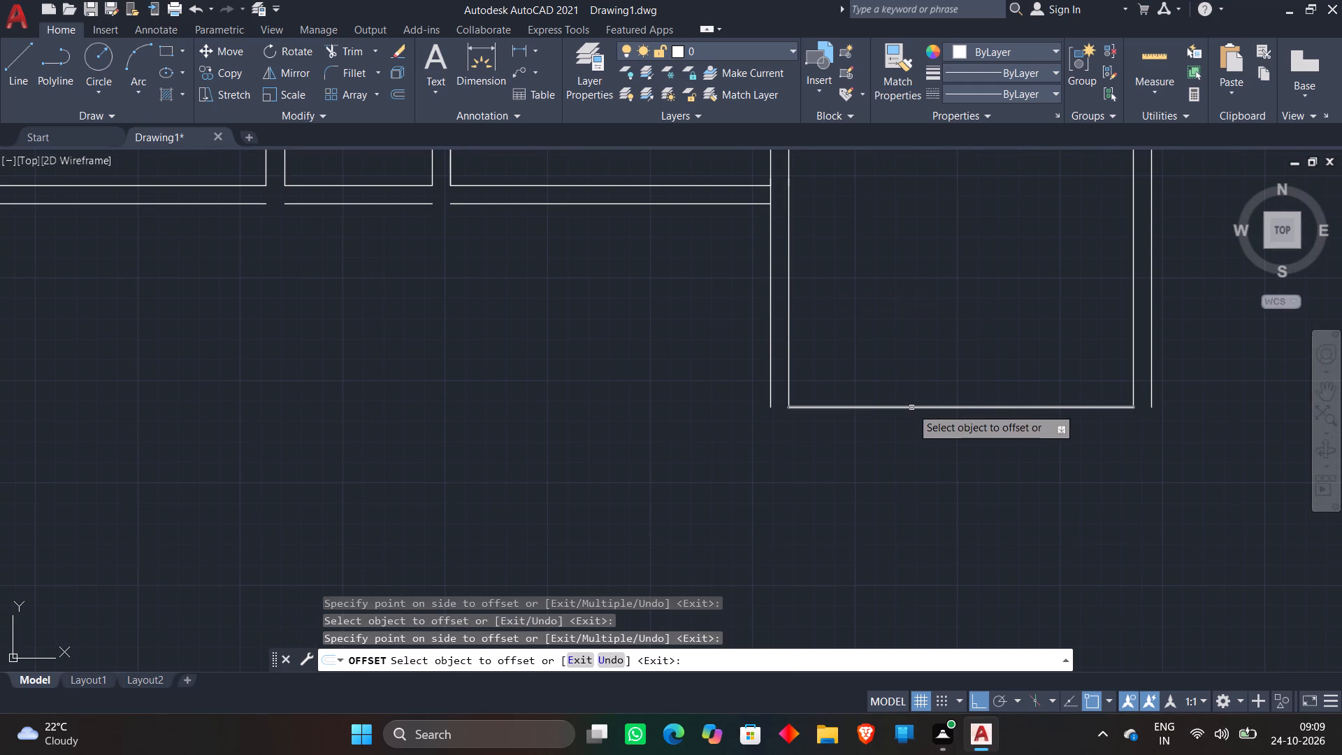
click(911, 408)
click(885, 472)
key(space)
scroll(686, 394, down, 3)
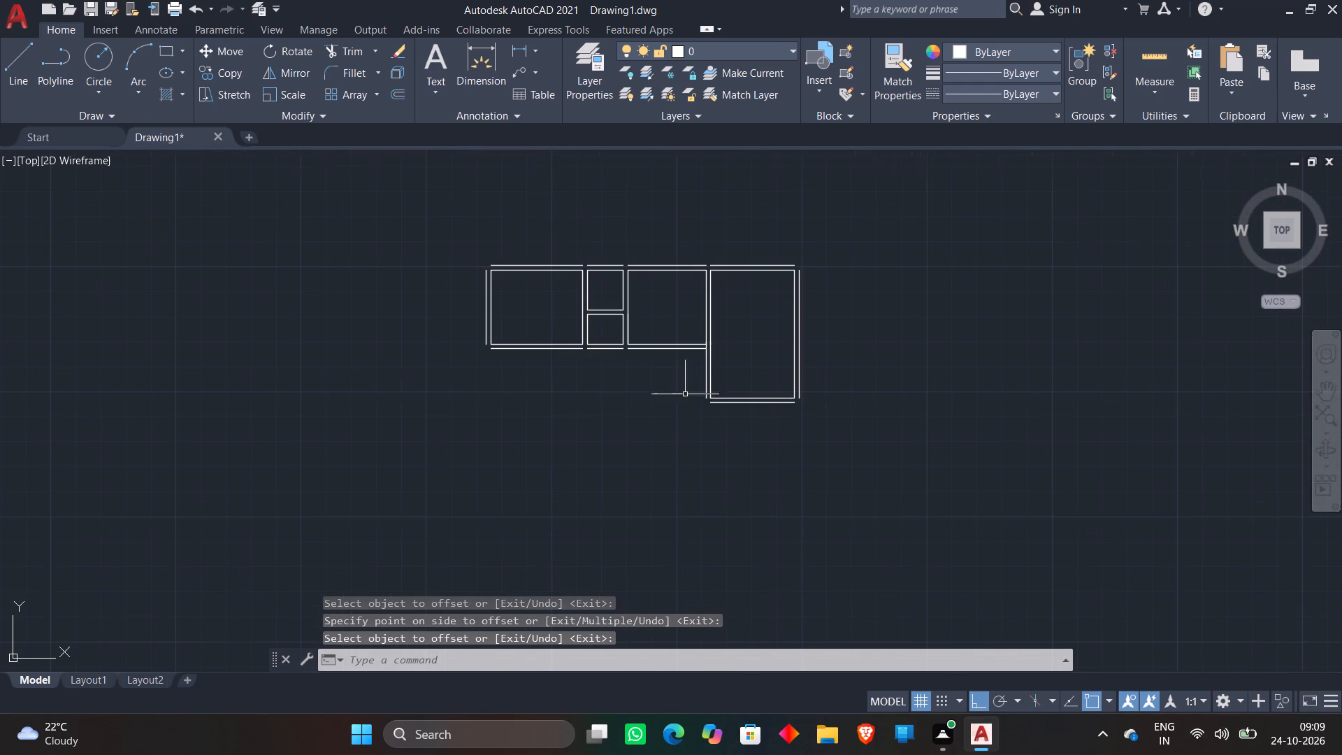
Draw a room outline from the left end of the first room's outer bottom line: 3' down, 6' rightward and 3' up.
middle_drag(525, 395, 738, 459)
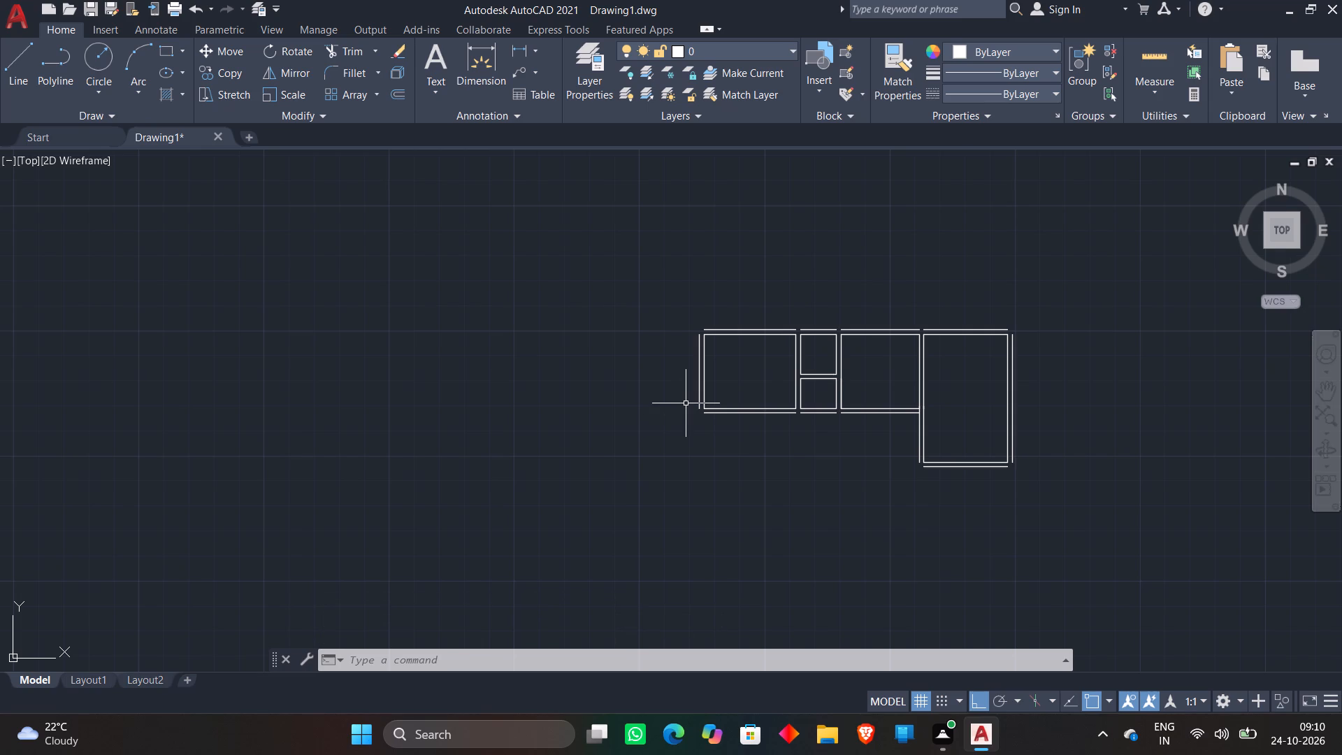
click(20, 71)
scroll(578, 350, up, 2)
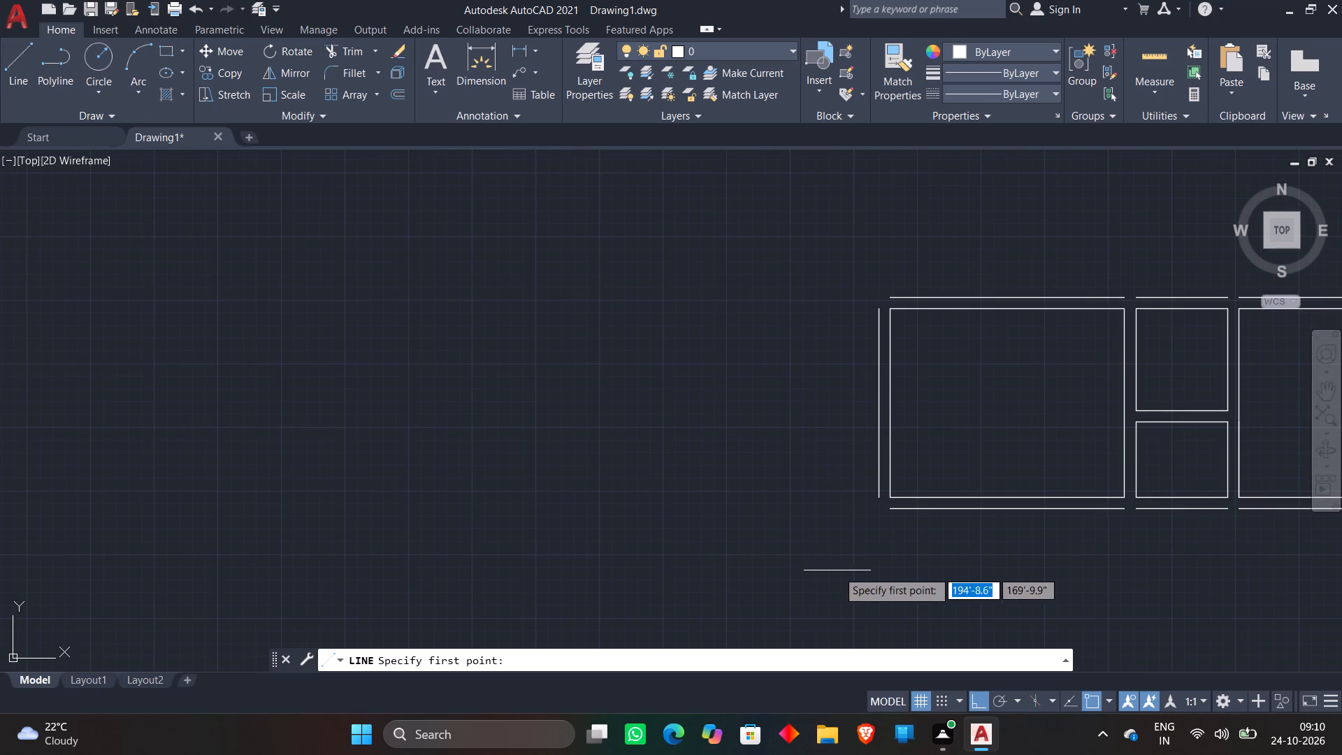
middle_drag(863, 544, 316, 400)
scroll(317, 400, up, 1)
click(352, 343)
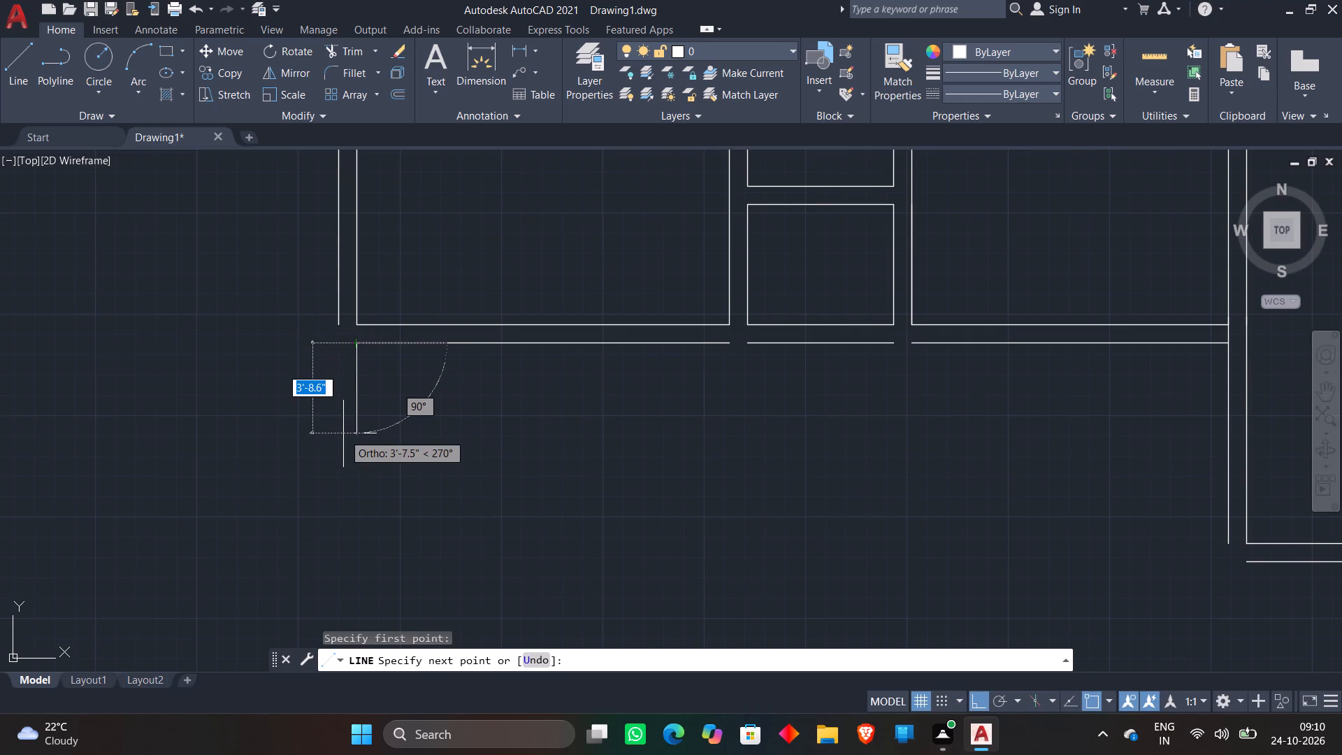
text(3')
key(Return)
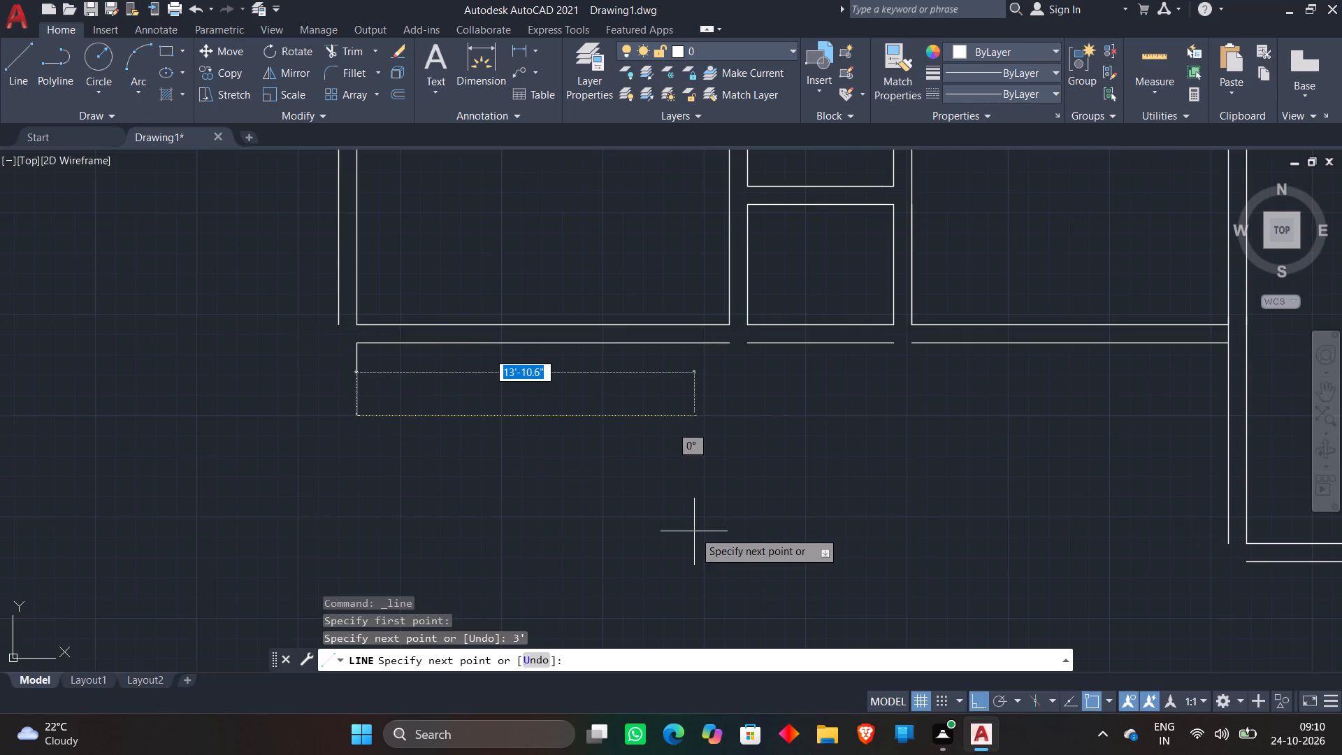
text(6')
key(Return)
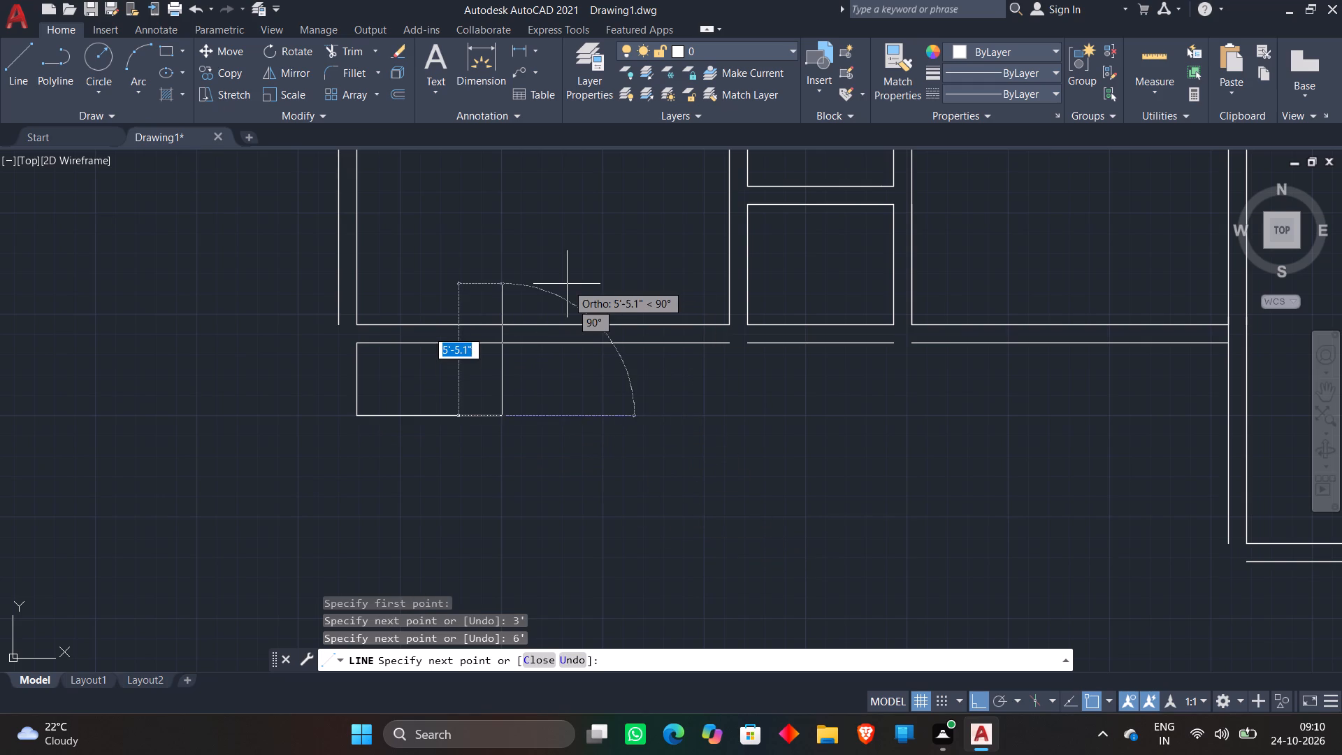
text(3')
key(Return)
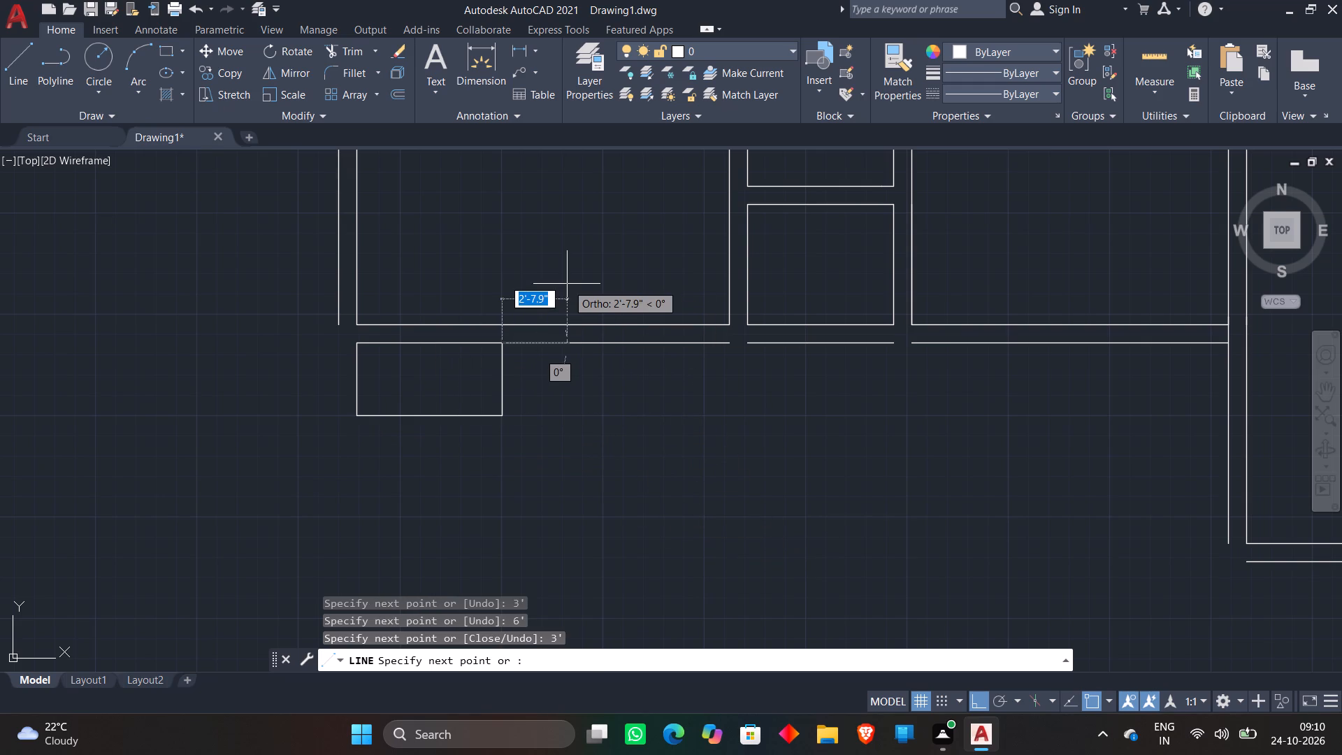
key(space)
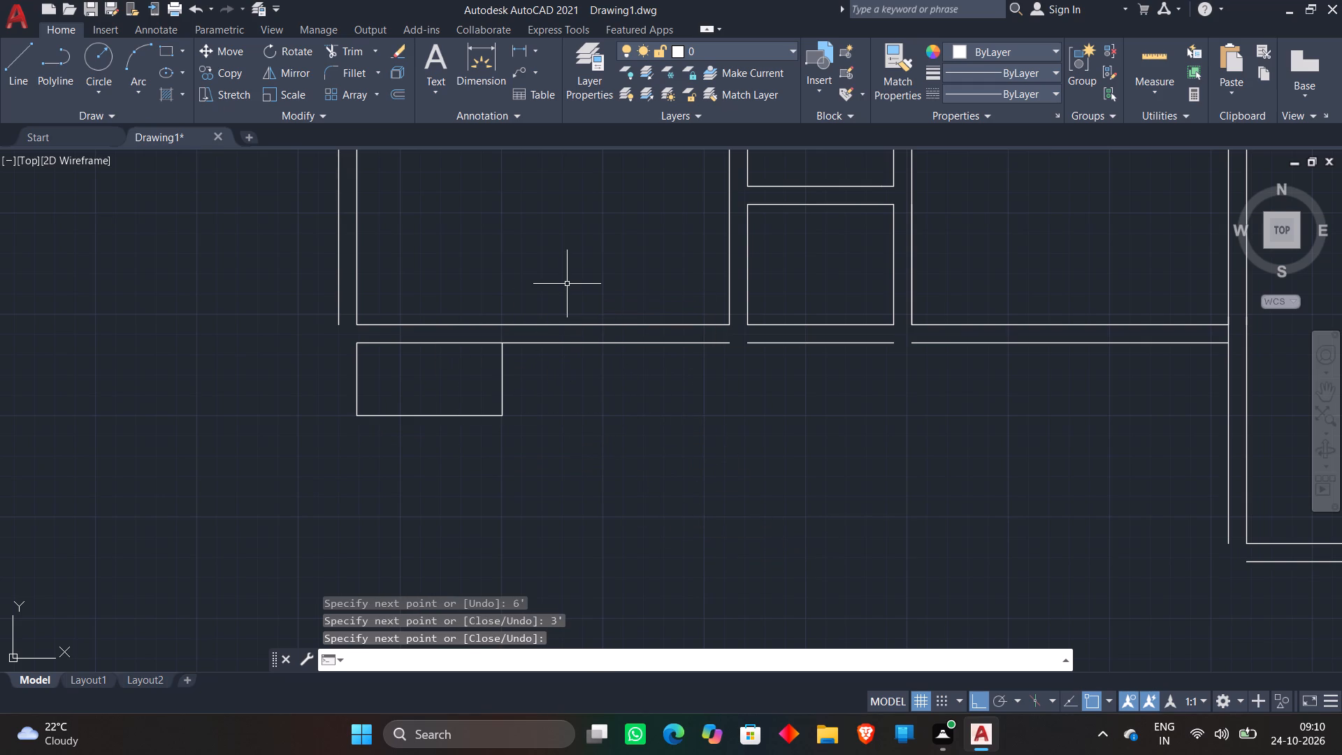
Offset the left, bottom and right wall lines of the 6' by 3' room 9" outward.
key(o)
key(Return)
key(Return)
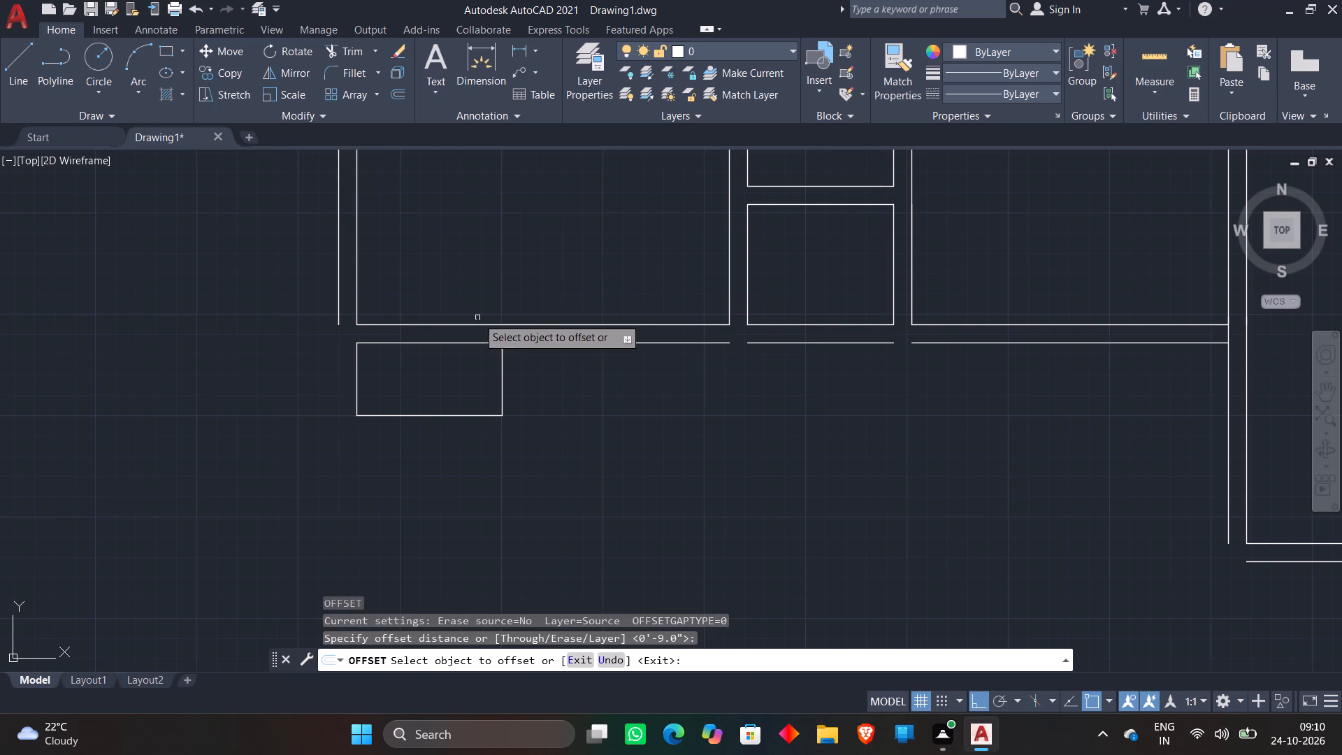
click(357, 396)
click(203, 387)
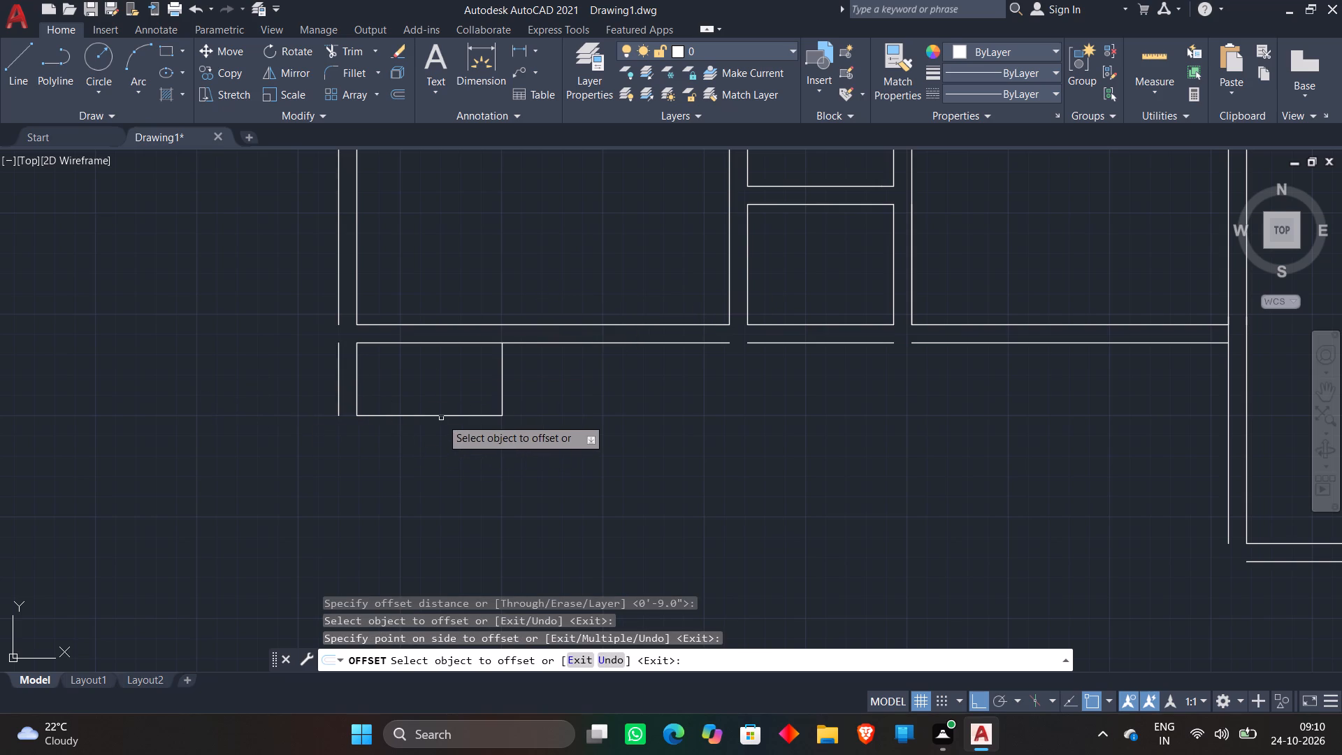
click(441, 418)
click(426, 466)
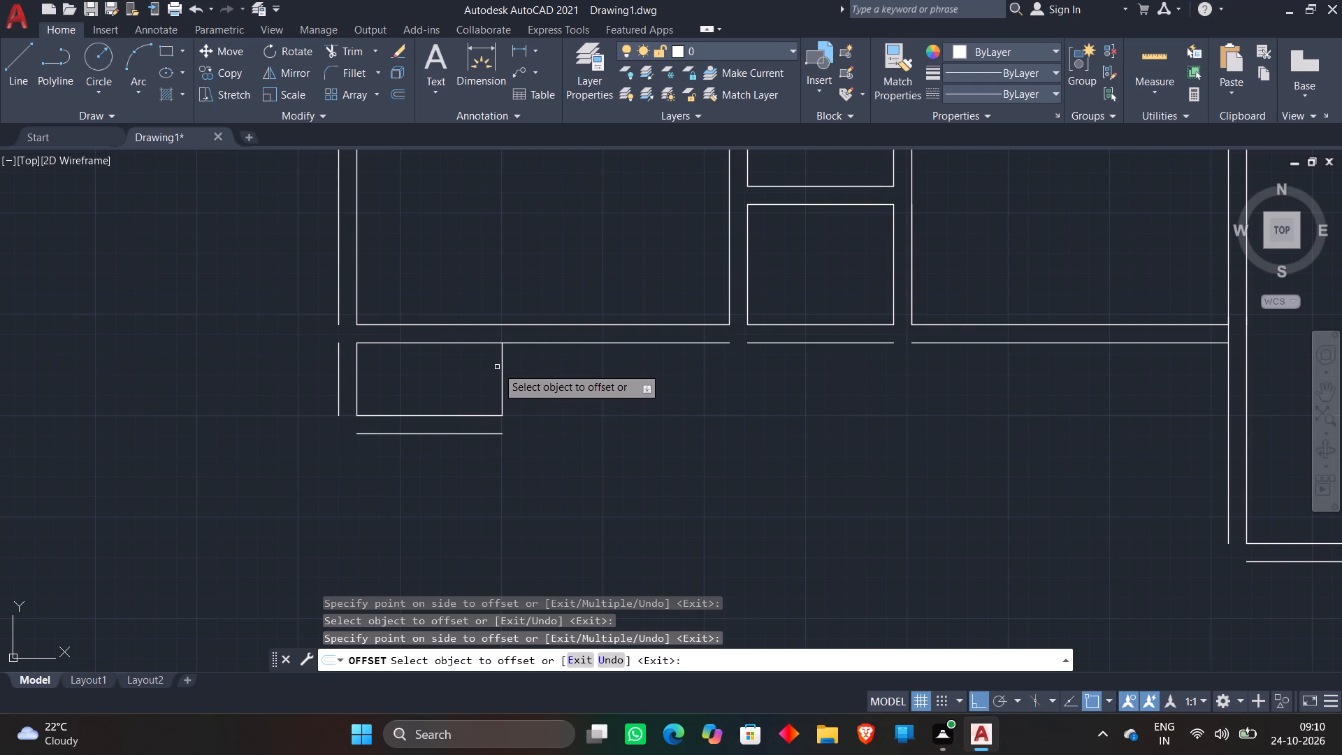
click(500, 402)
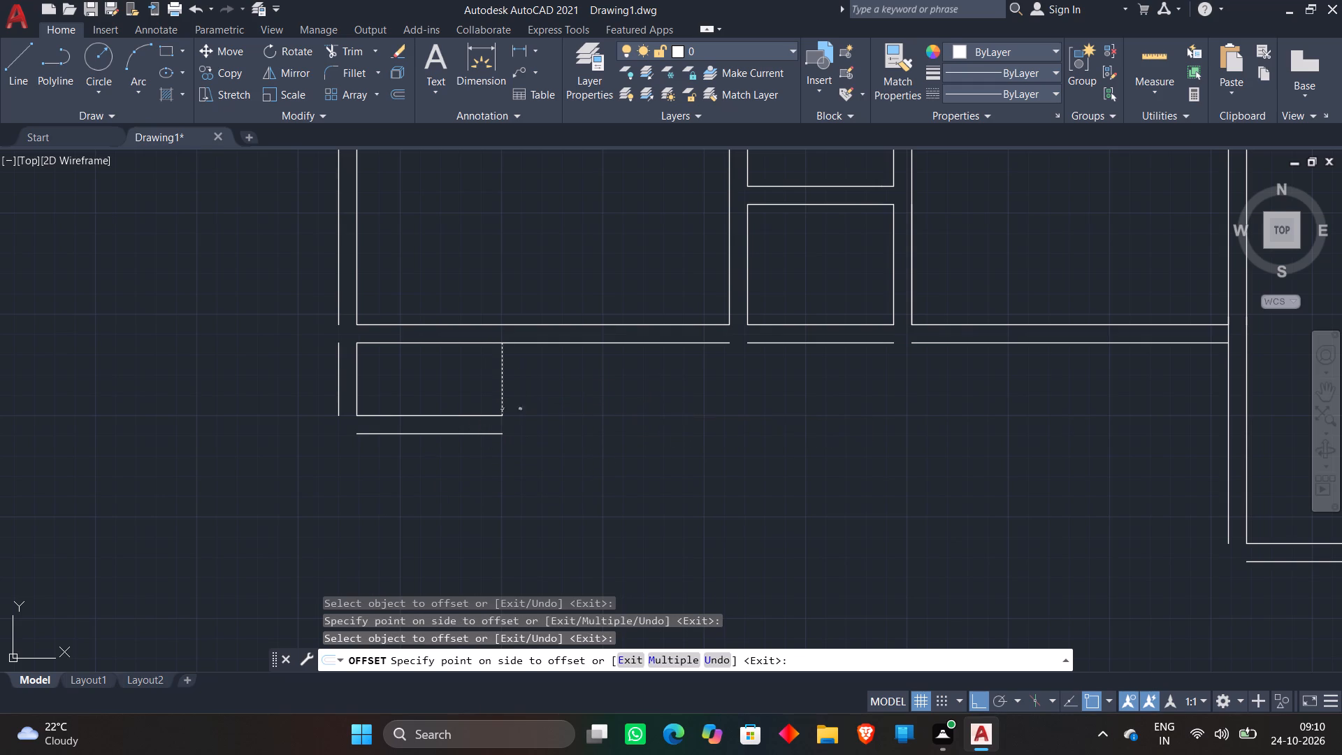
click(676, 409)
key(space)
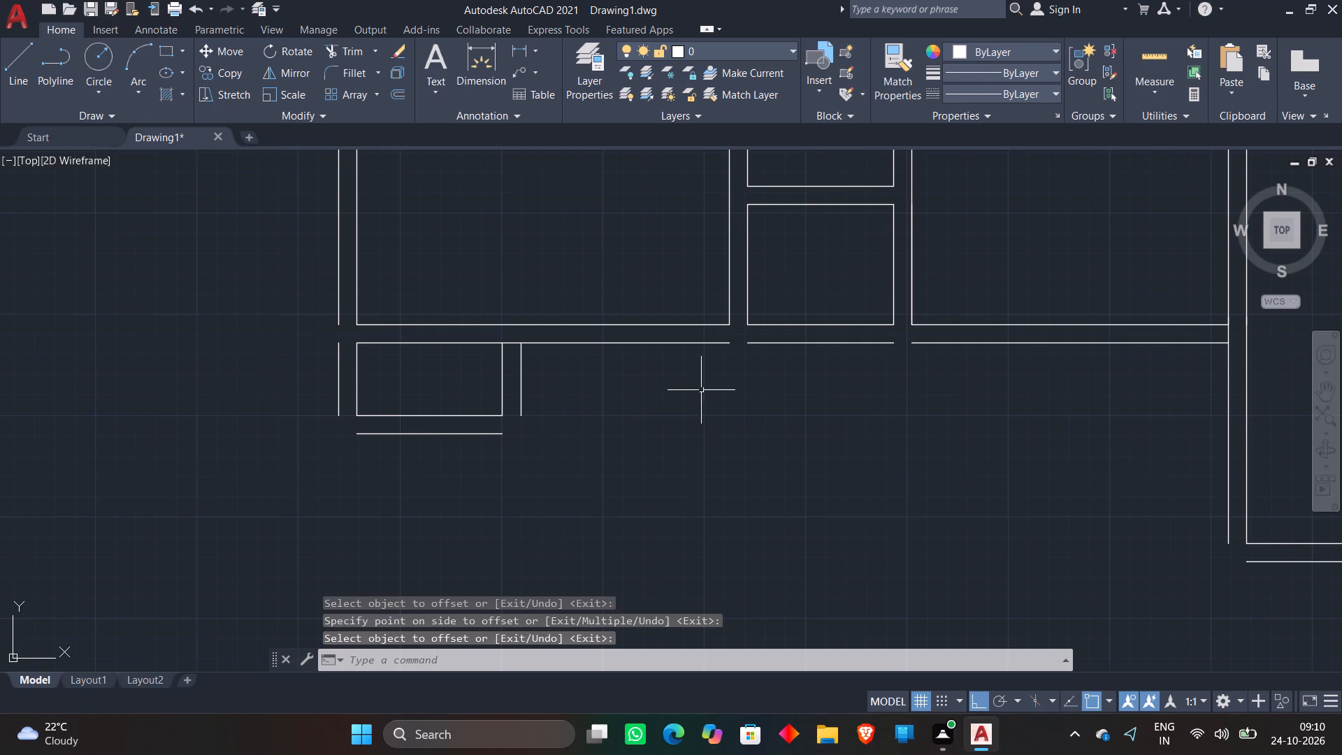
Trim the first room's outer bottom line between the two right wall lines of the 6' by 3' room.
scroll(688, 357, up, 4)
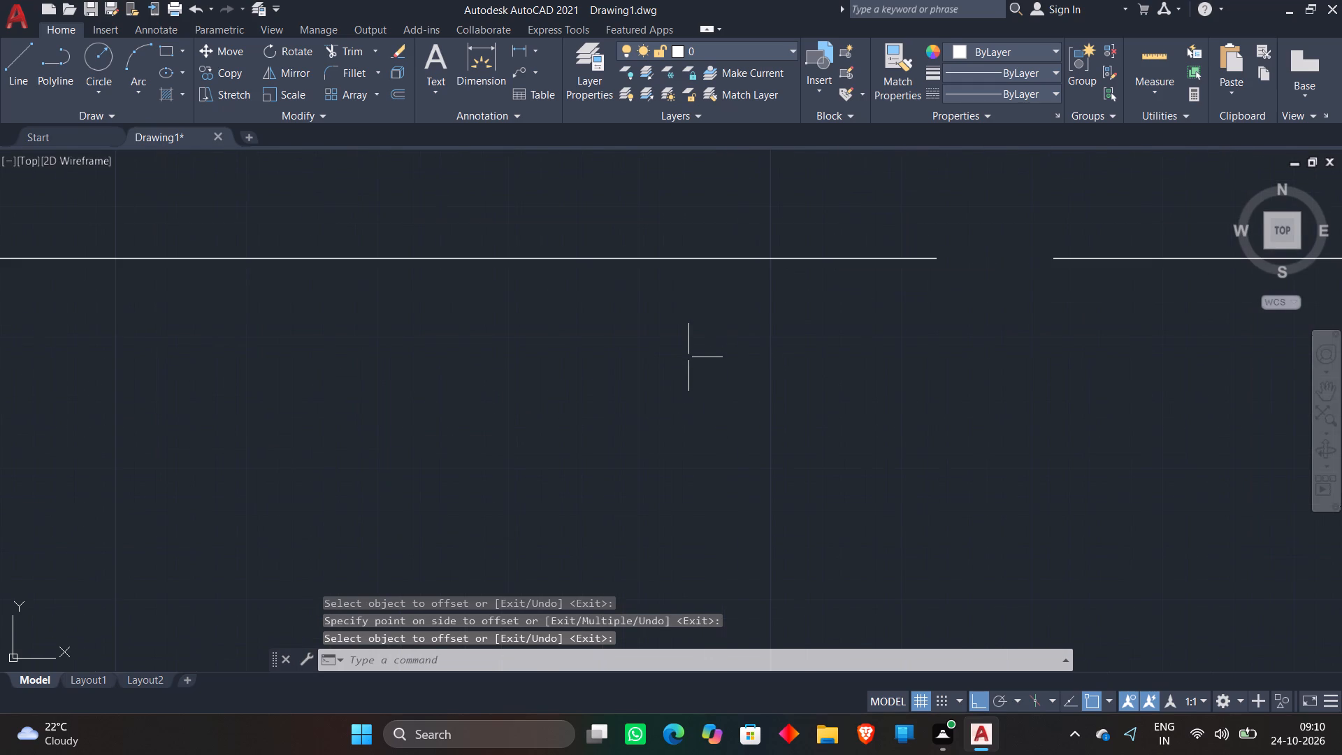
scroll(688, 357, up, 2)
scroll(567, 368, down, 5)
middle_drag(290, 304, 291, 304)
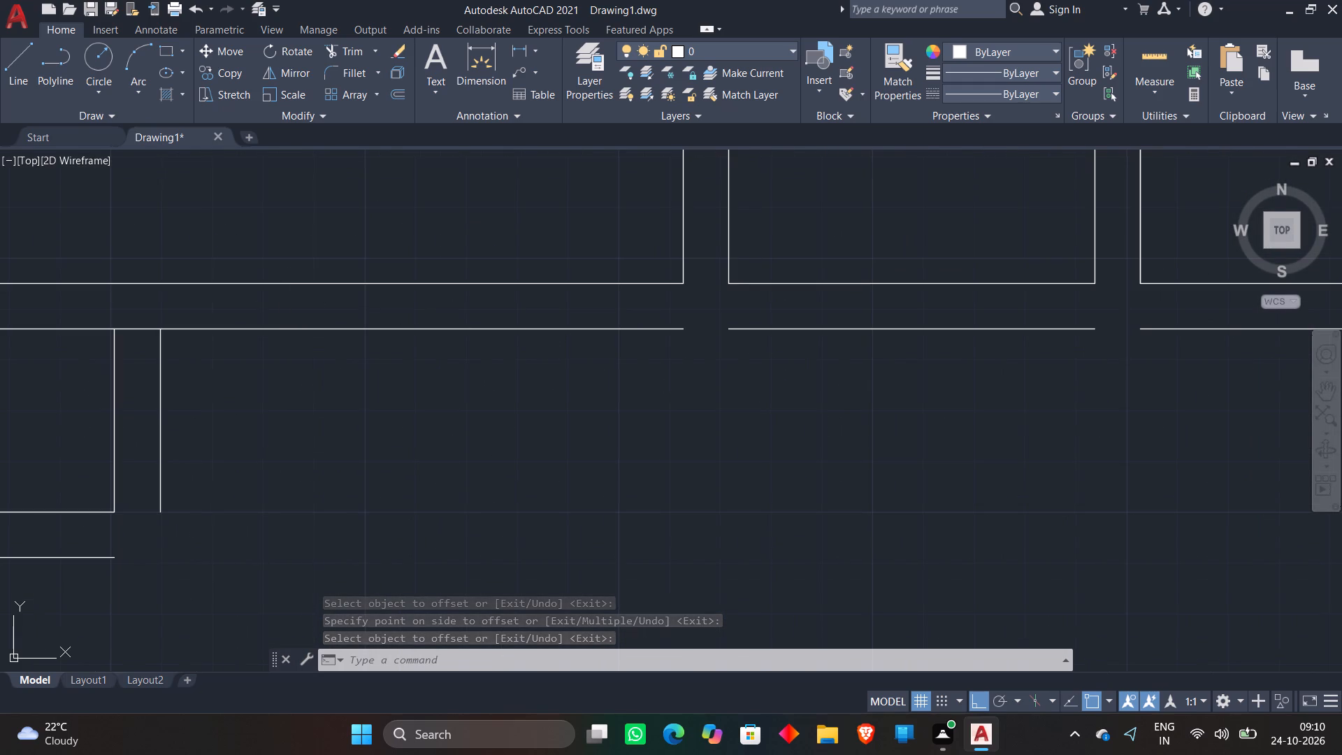
middle_drag(291, 304, 562, 309)
click(345, 51)
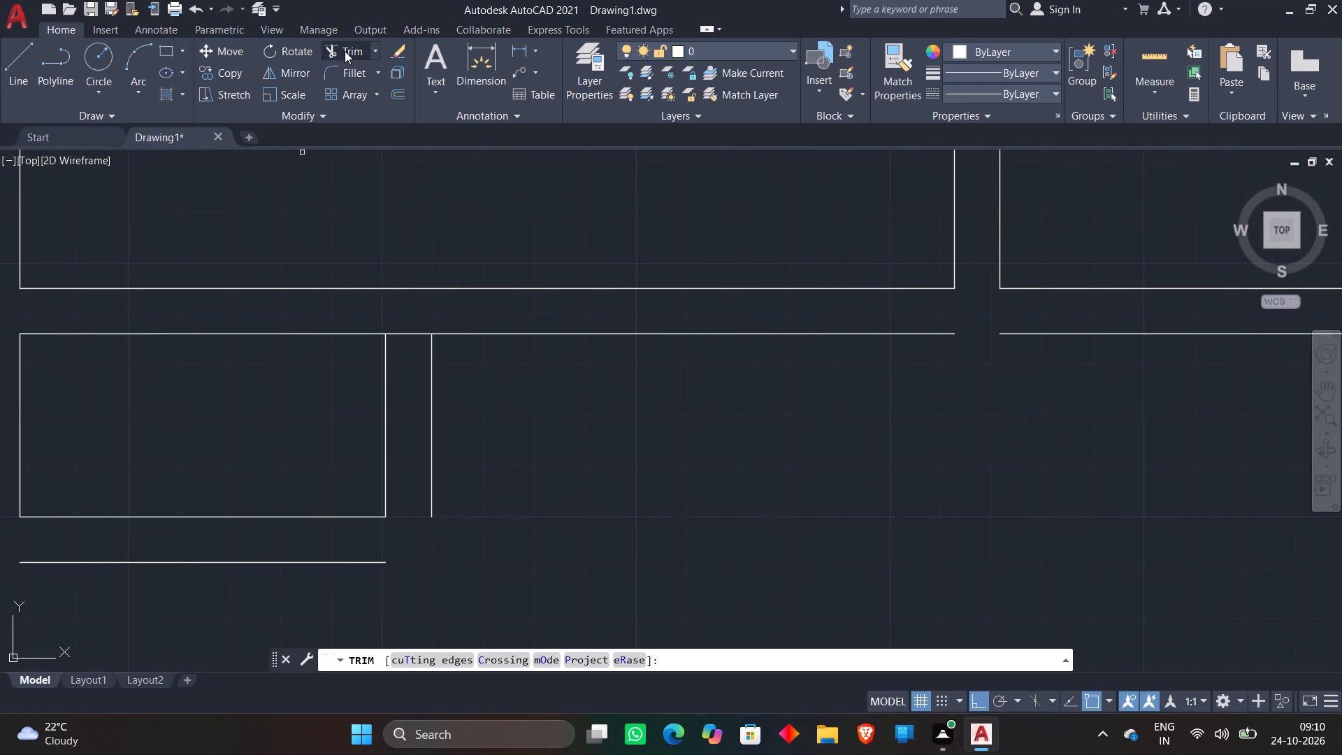
scroll(435, 257, up, 1)
click(415, 368)
click(403, 395)
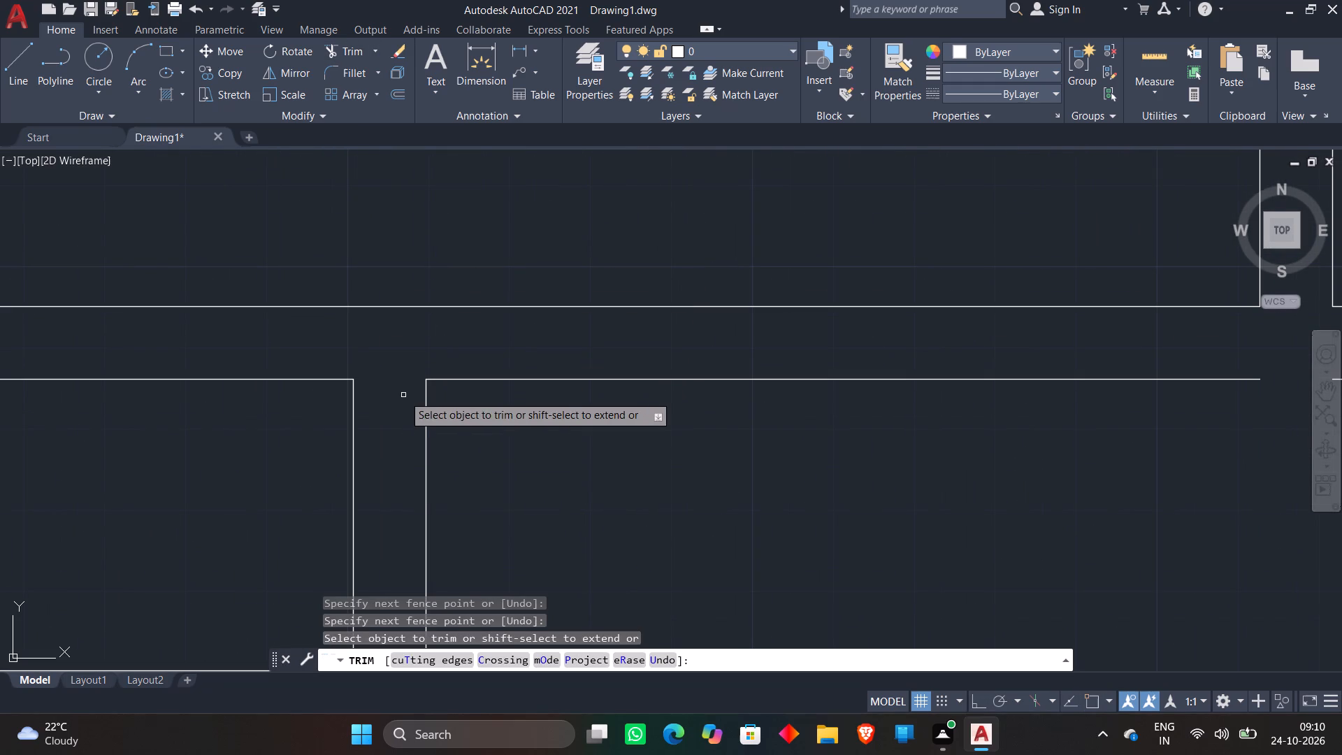
key(space)
Draw another outline from the left end of the 6' by 3' room's outer bottom line: 5'4" down, 6' rightward and 5'4" up.
scroll(719, 438, down, 4)
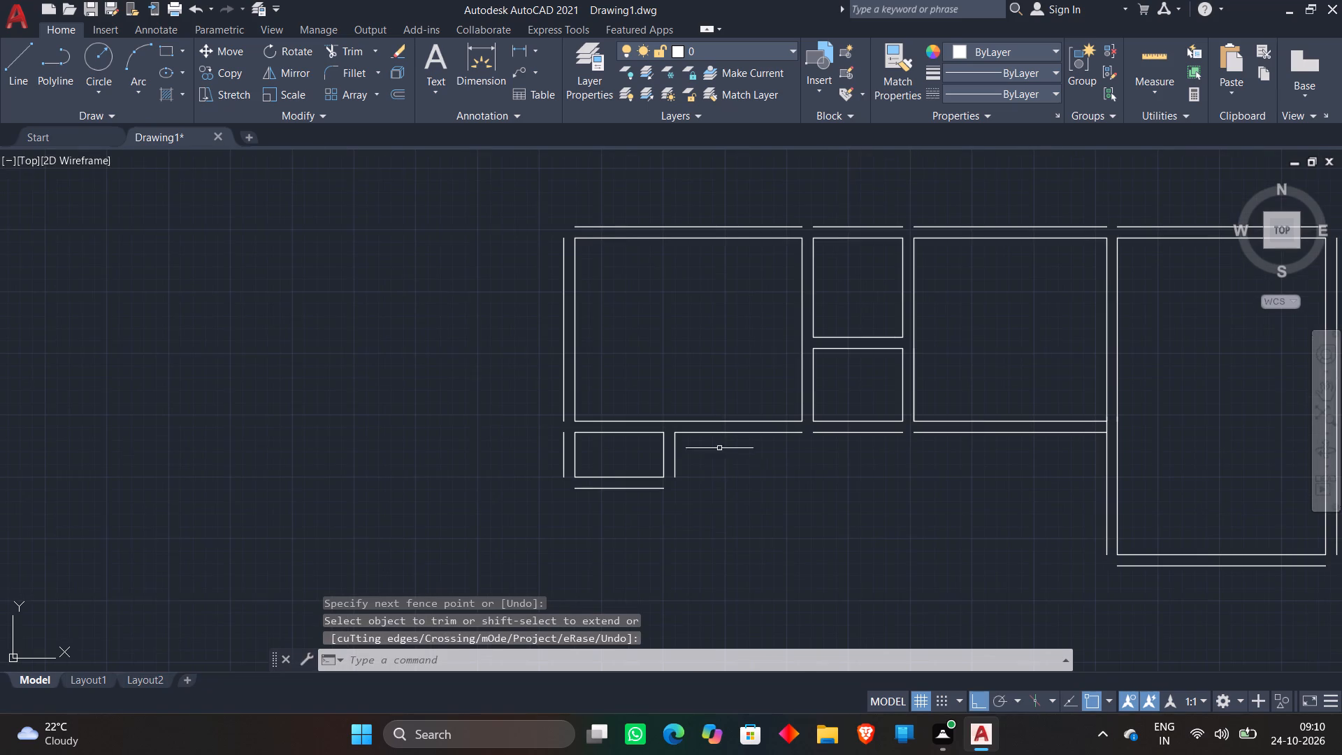
middle_drag(747, 484, 829, 412)
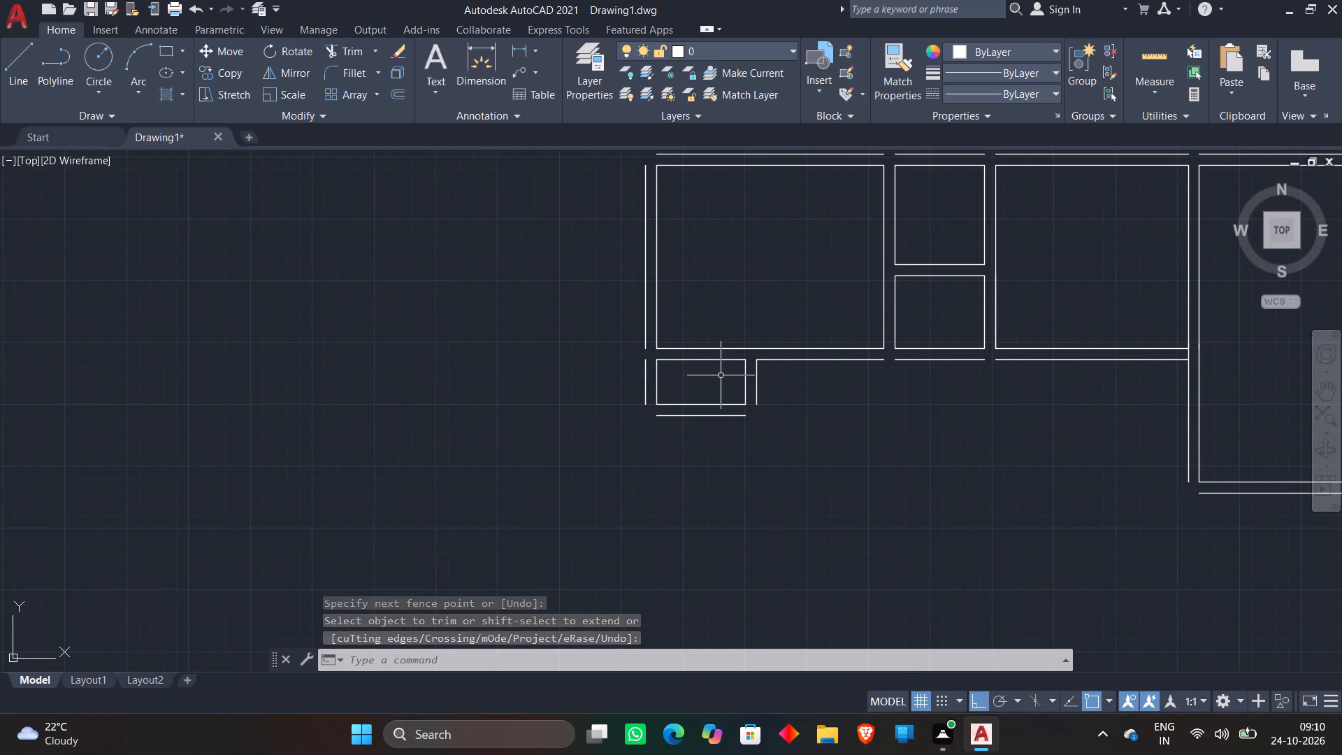
middle_drag(722, 464, 708, 459)
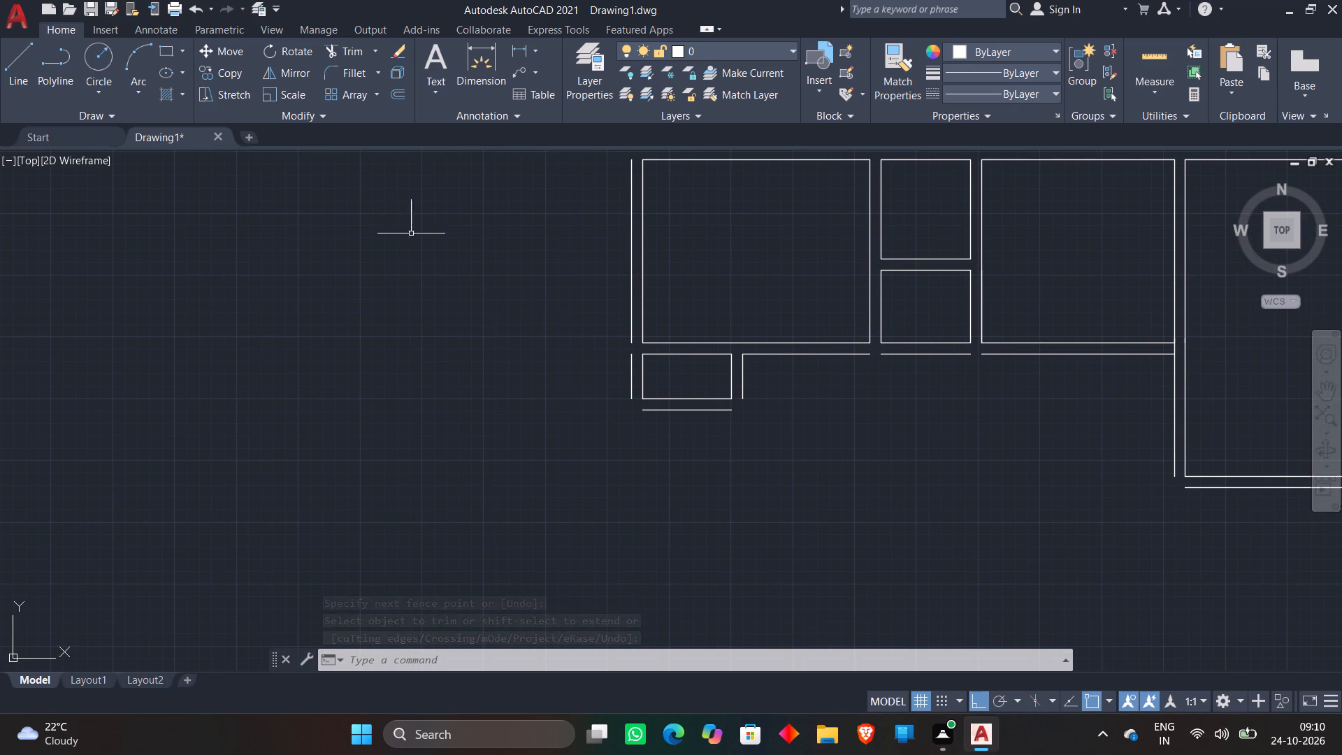
click(15, 62)
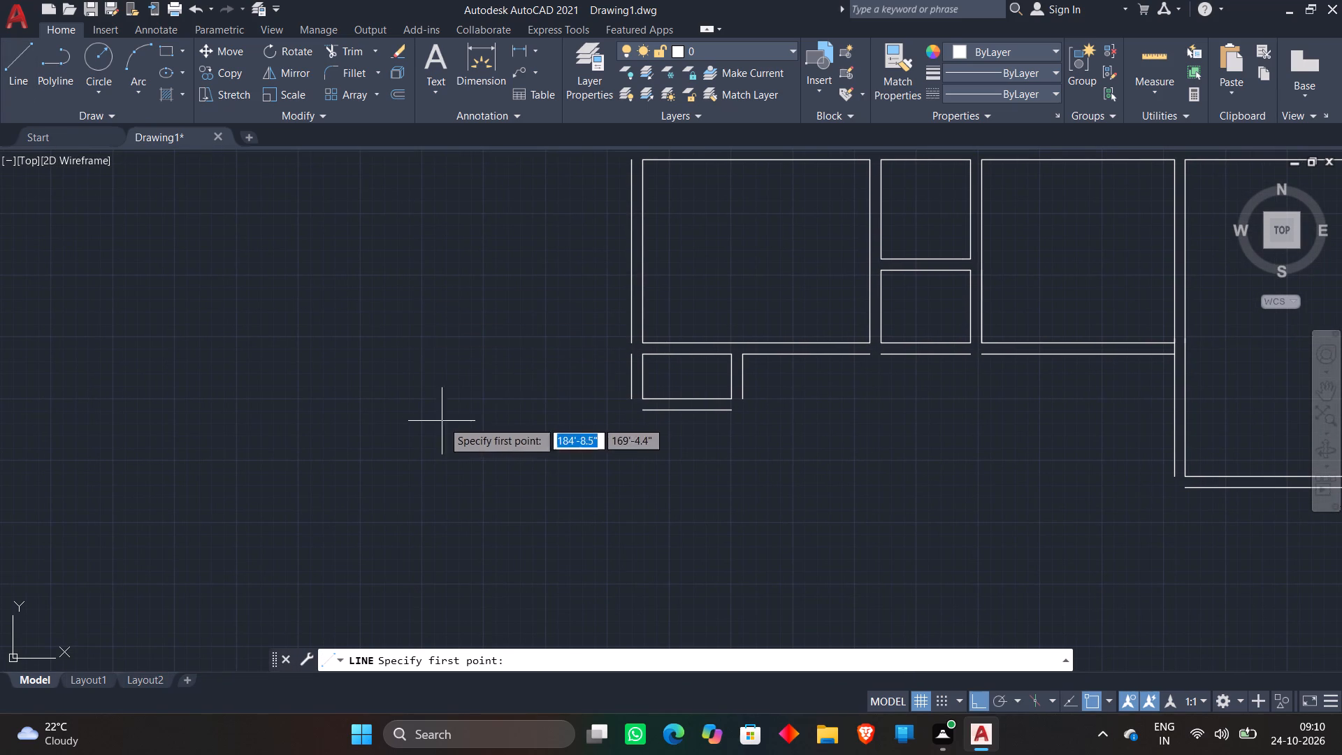
click(640, 415)
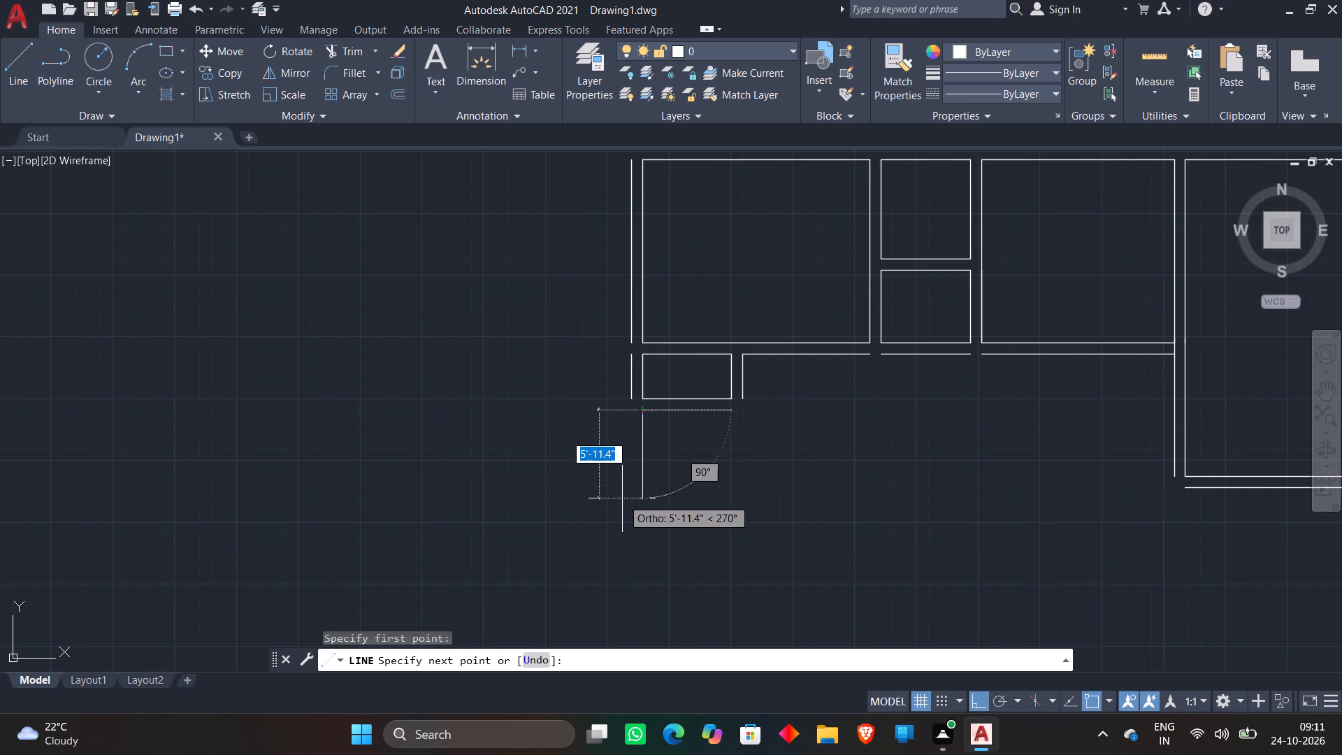
text(5'4)
key(shift+quotedbl)
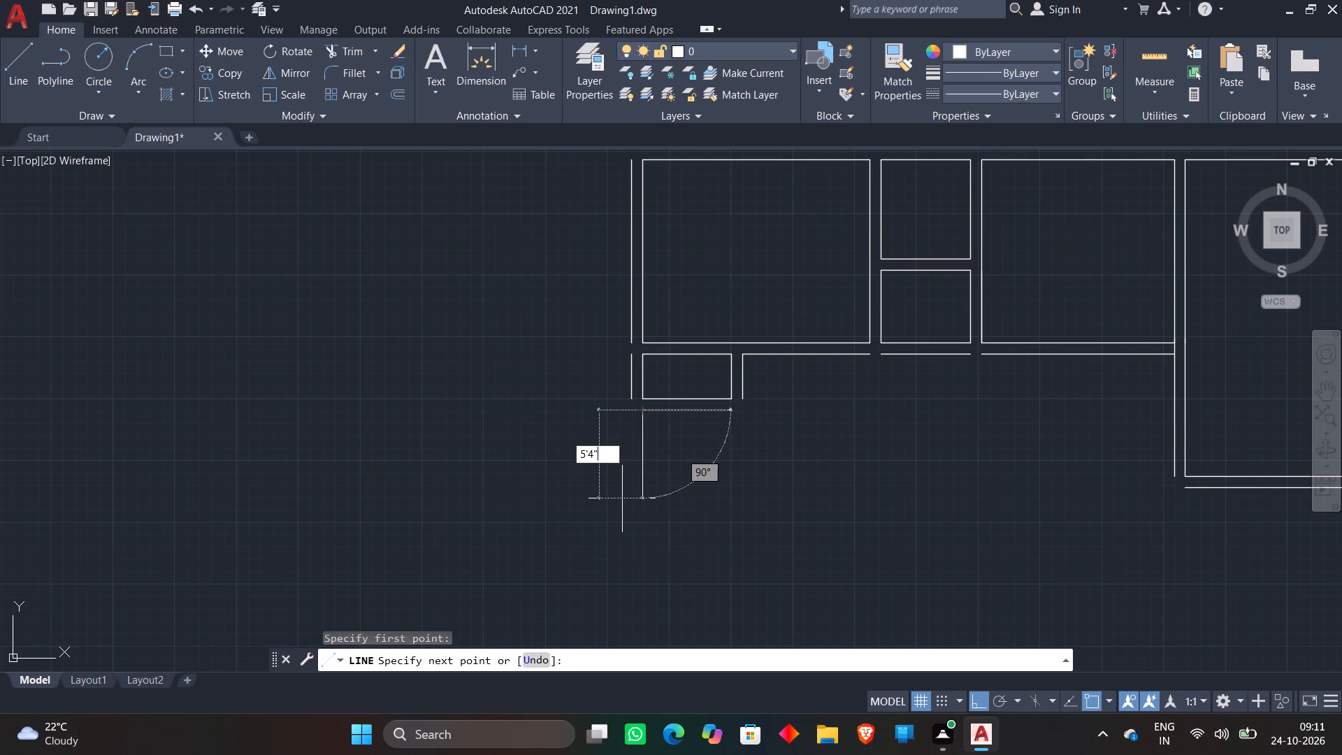
key(Return)
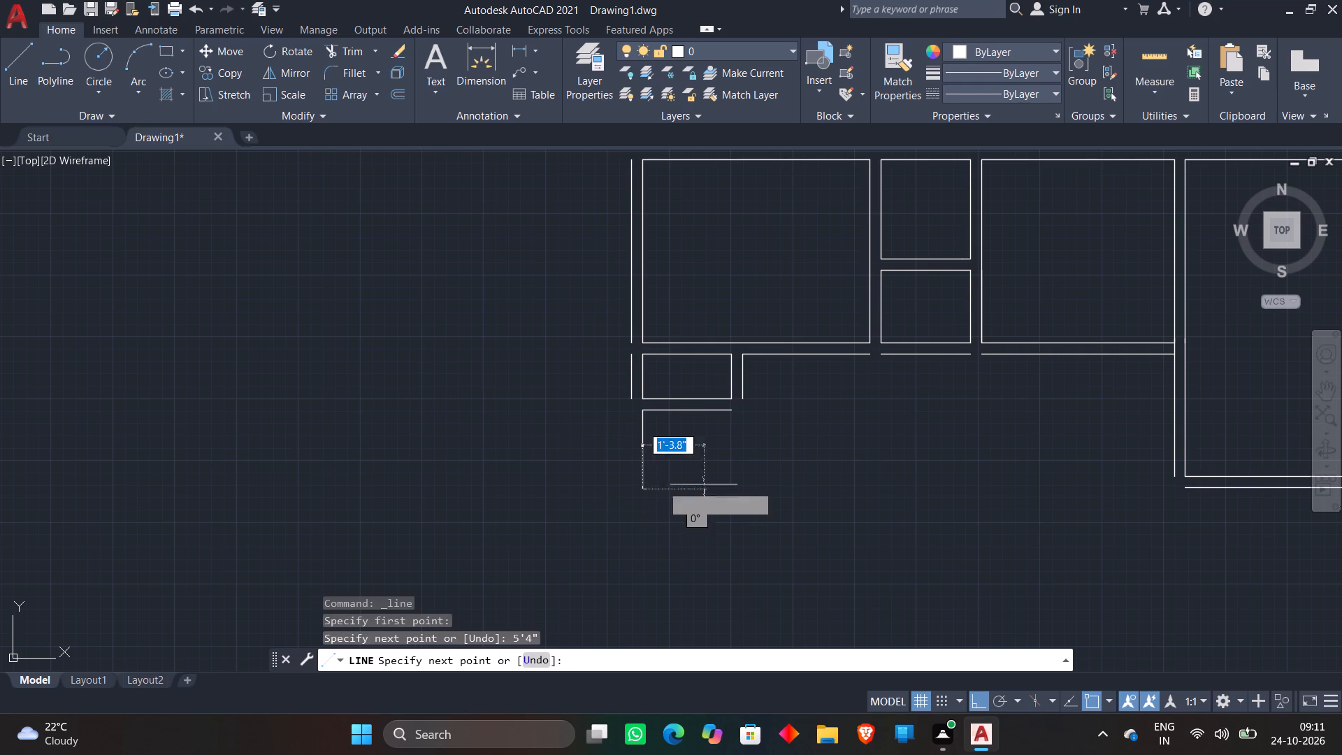
text(6')
key(Return)
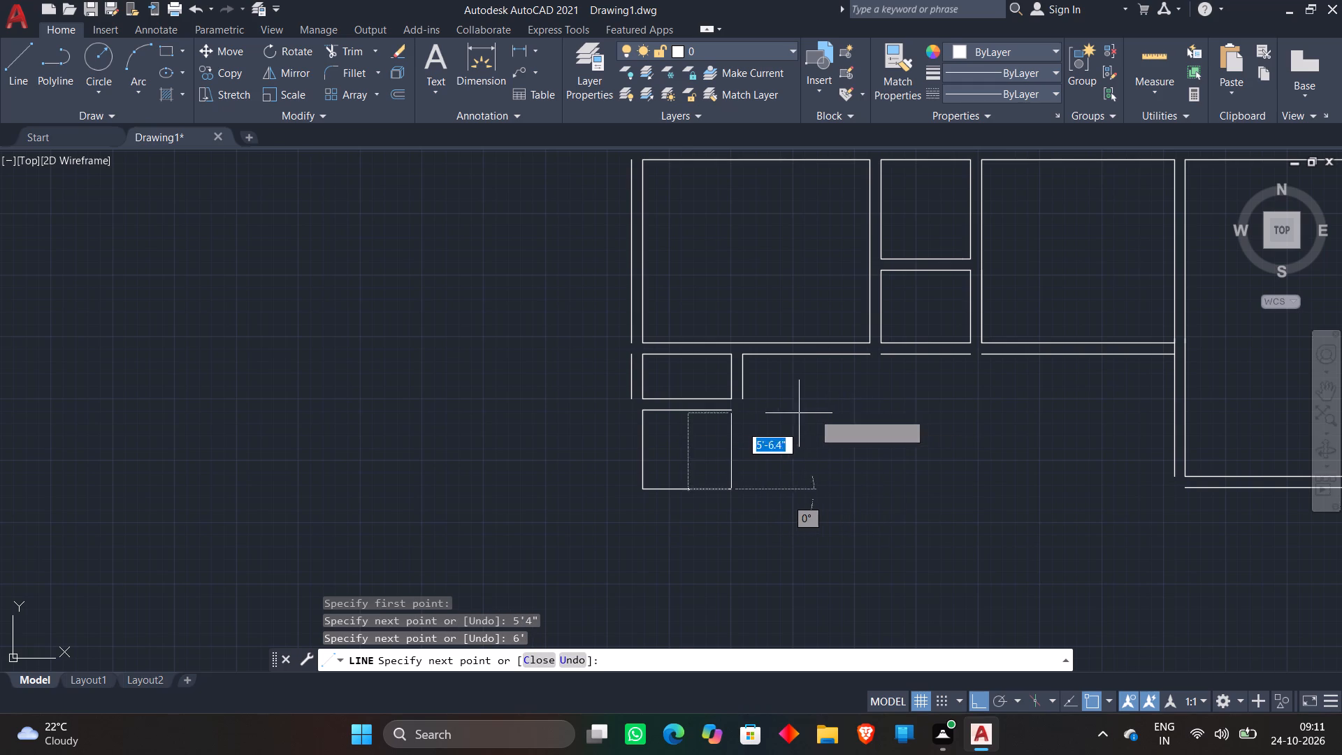
text(5'4")
key(Return)
key(space)
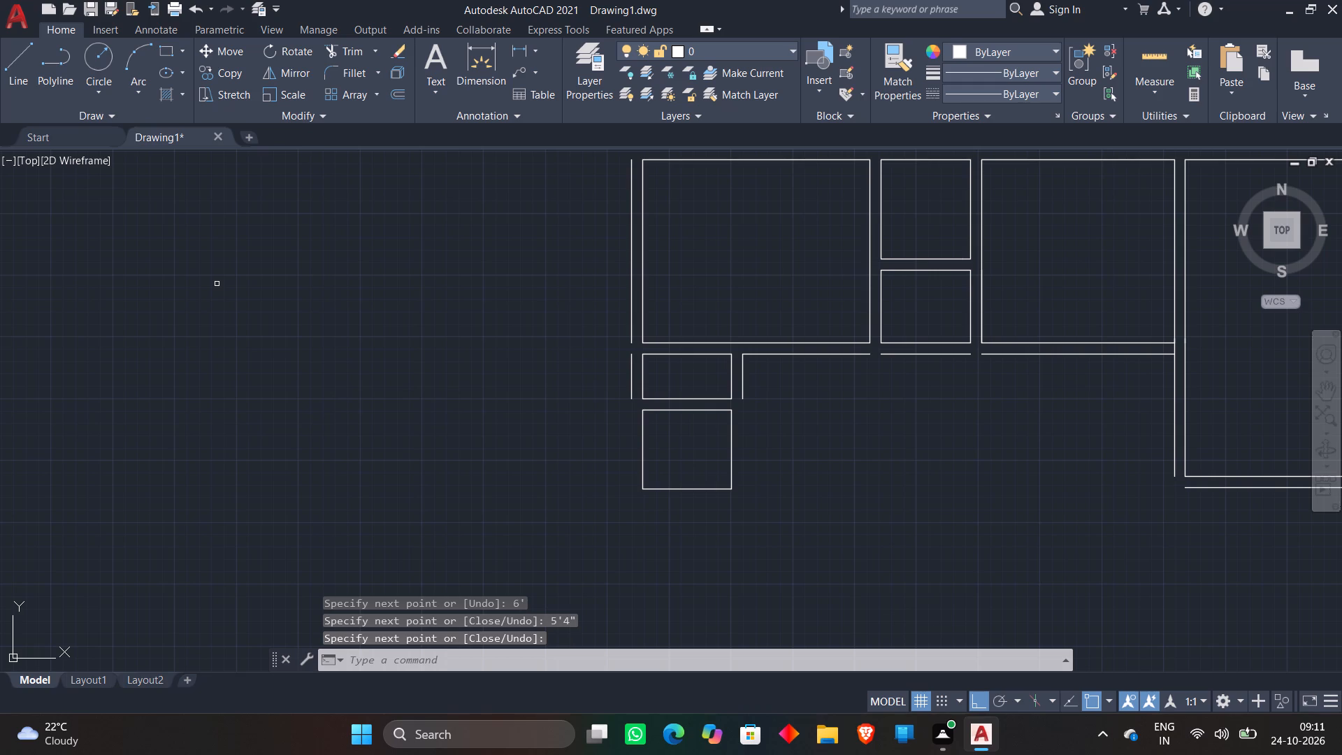
Offset the left, right and bottom wall lines of the 6' by 5'4" room 9" outward.
key(o)
key(Return)
key(Return)
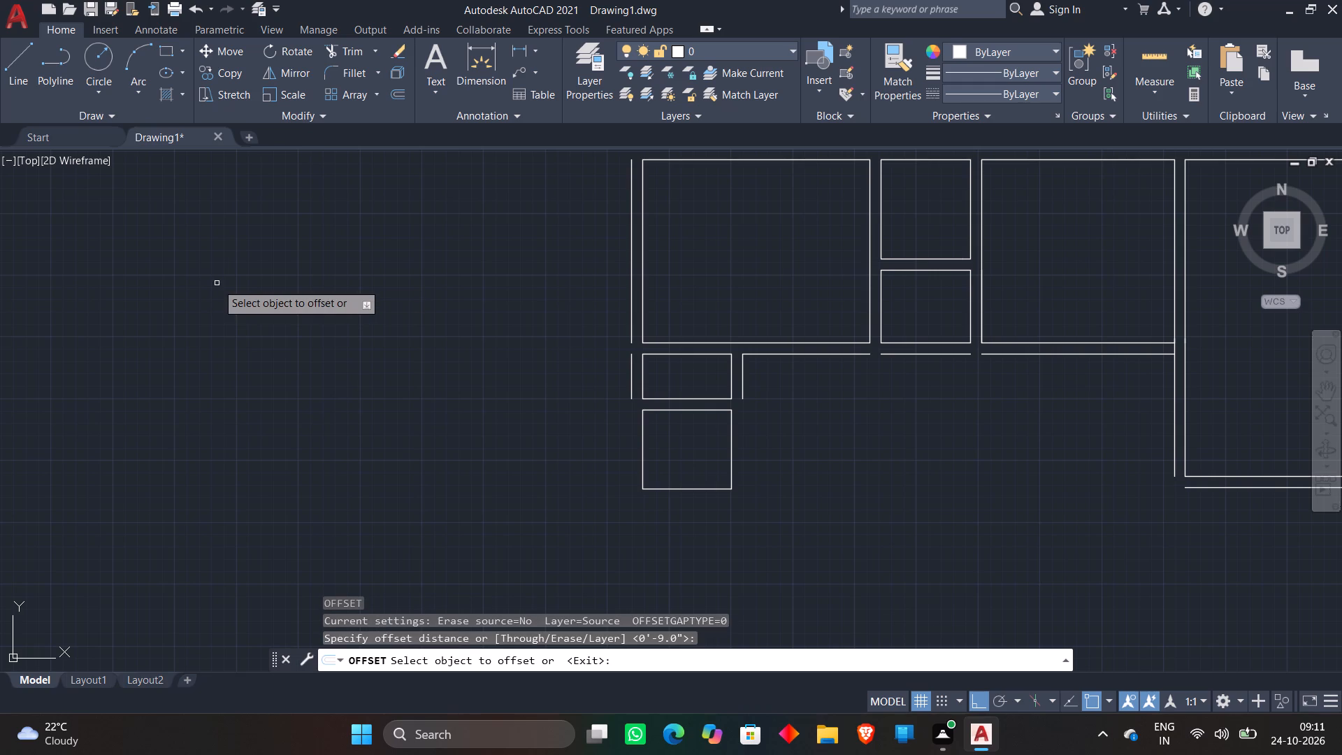
scroll(630, 438, up, 2)
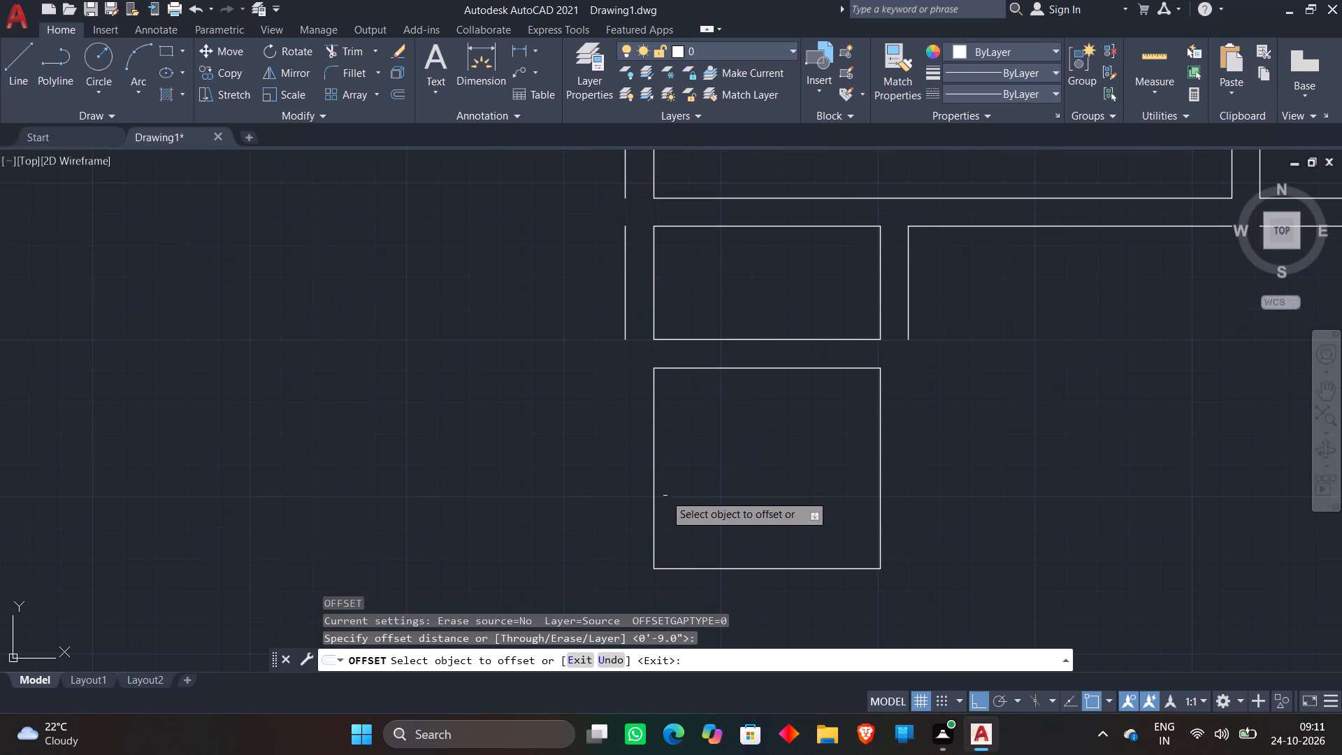
click(656, 499)
click(498, 478)
click(881, 468)
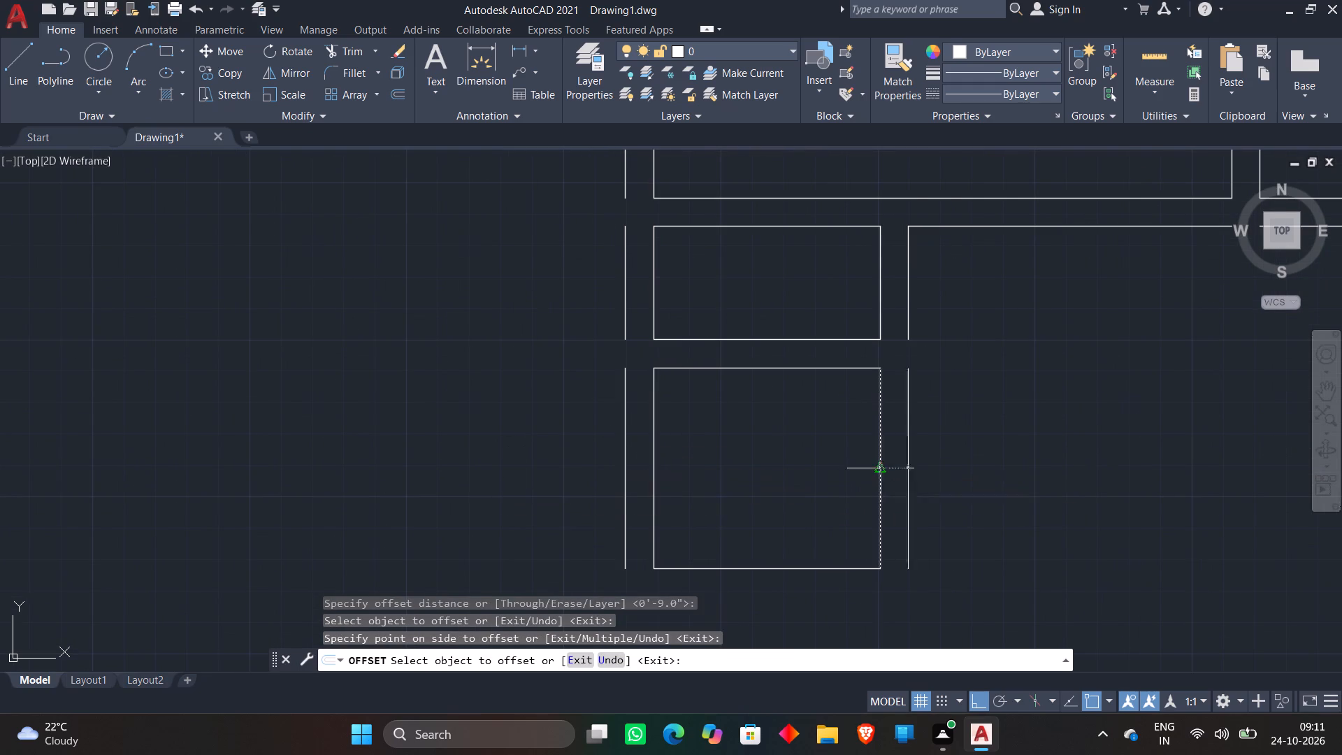
click(946, 468)
click(760, 569)
click(749, 630)
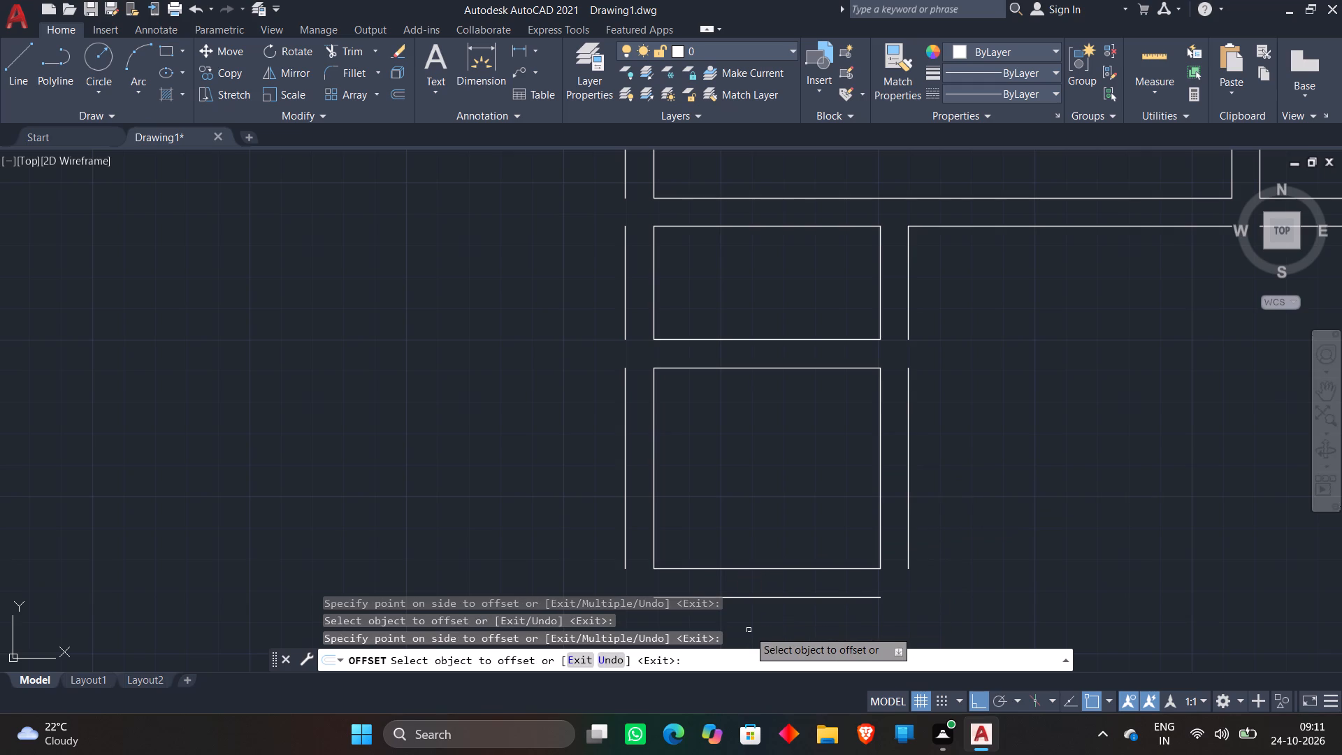
key(space)
Delete the remaining part of the first room's outer bottom line, beside the 6' by 3' room.
scroll(793, 505, down, 2)
middle_drag(793, 505, 766, 487)
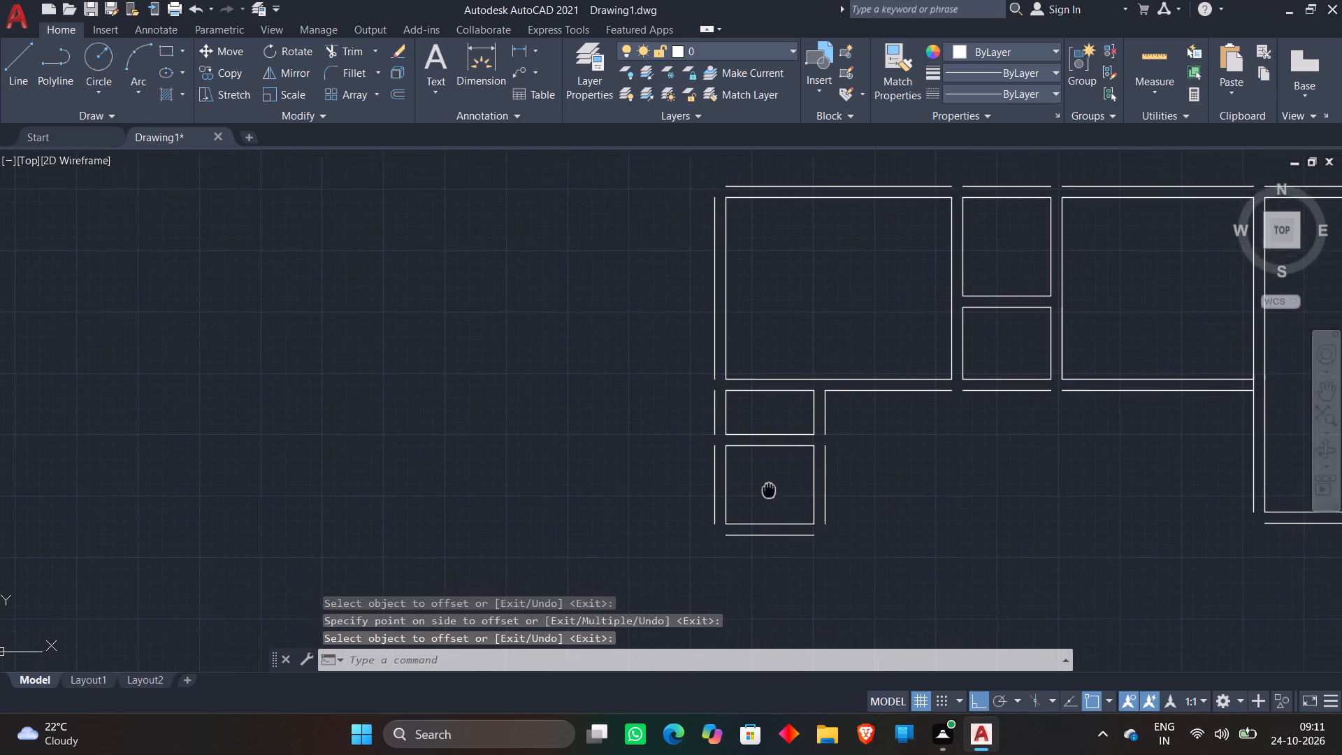
middle_drag(766, 487, 602, 412)
scroll(666, 283, up, 1)
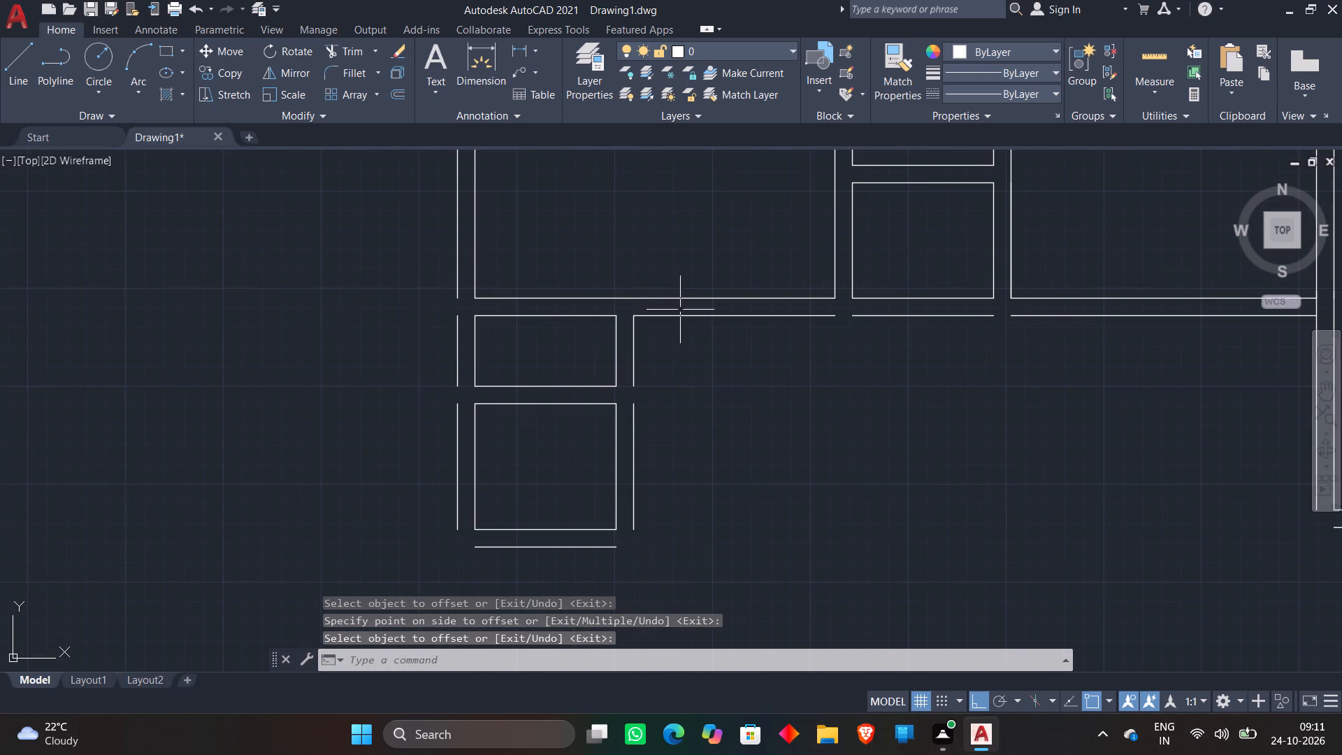
click(702, 314)
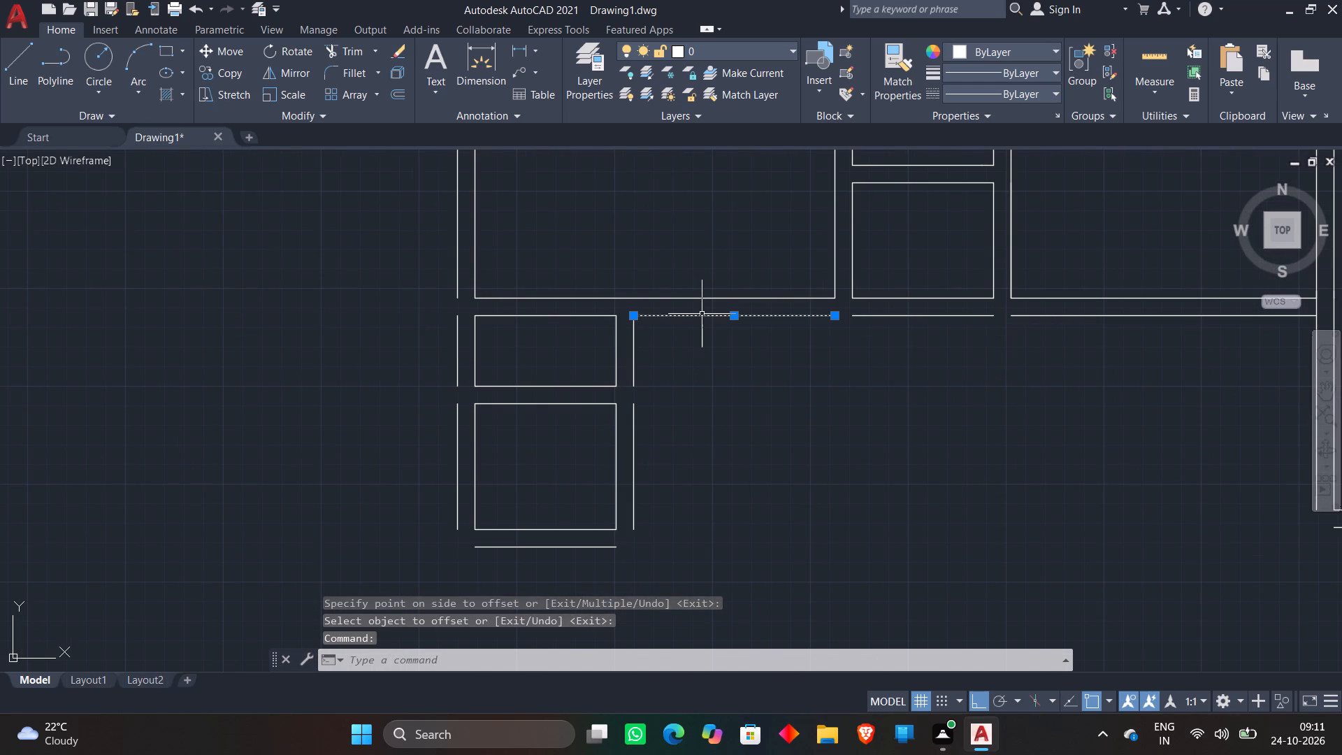
key(Delete)
Draw lines from the top end of the 6' by 3' room's outer right wall line: 4' rightward and 8'8" down.
key(l)
key(Return)
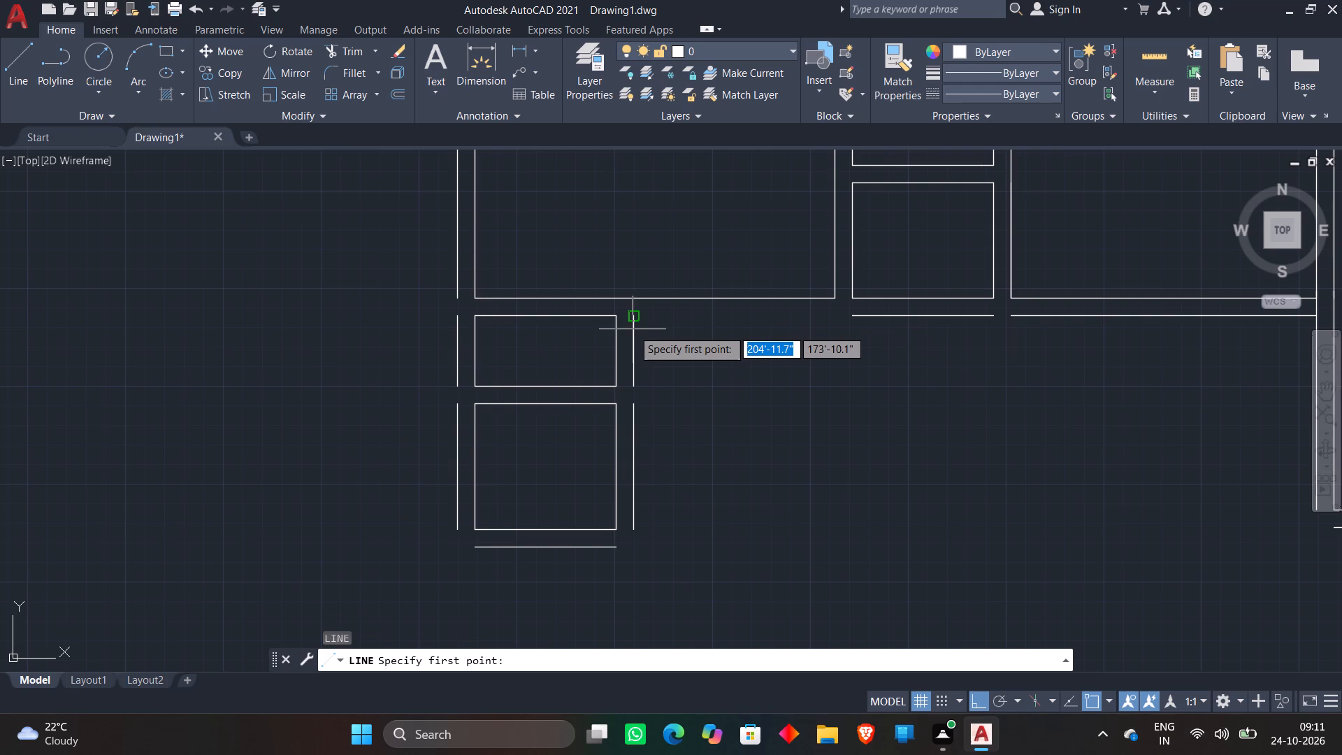
click(638, 316)
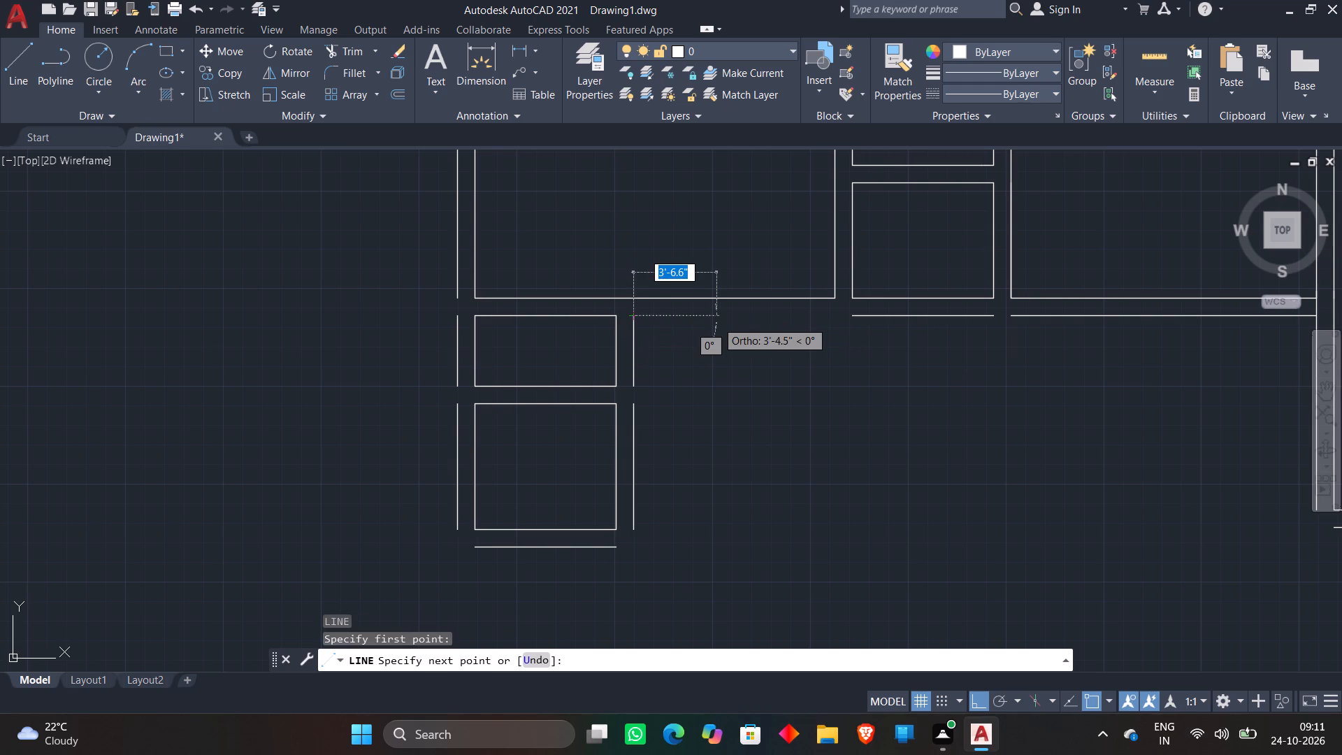
text(4')
key(Return)
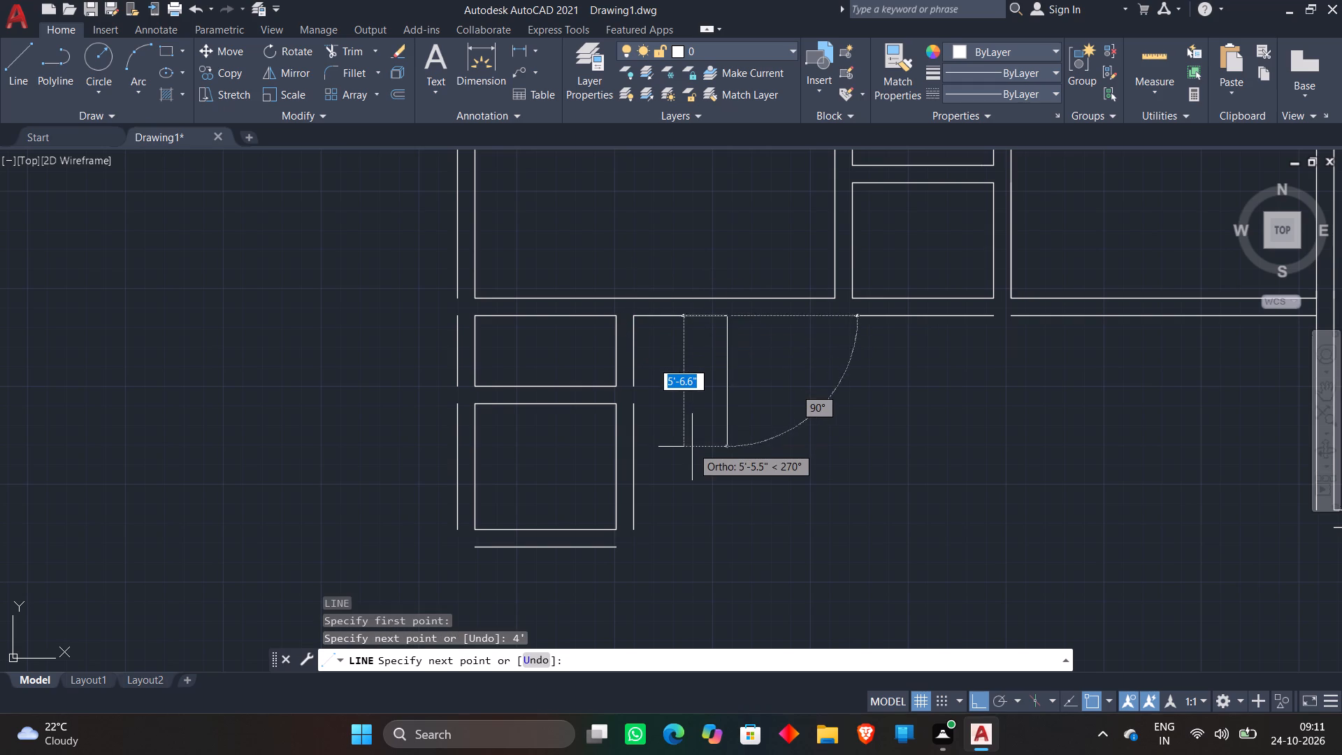
text(8'8")
key(Return)
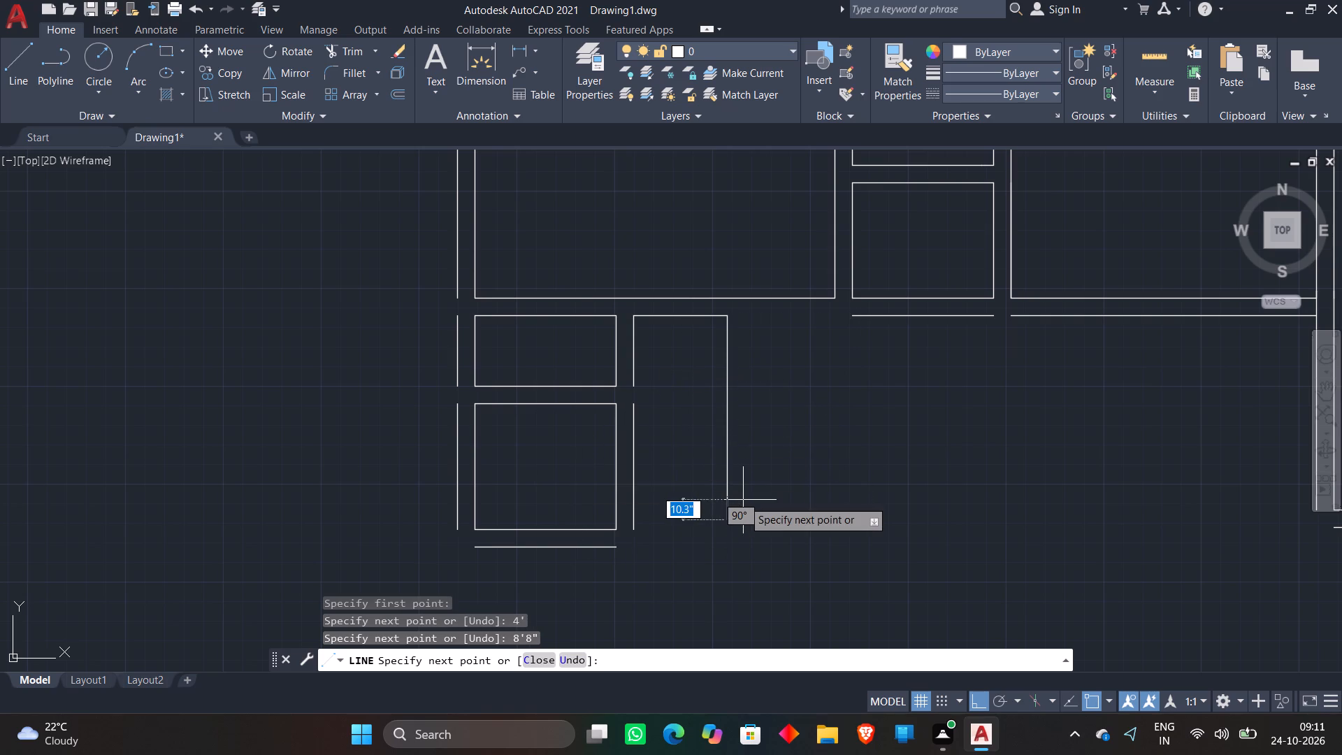
key(space)
Extend the outer right wall line of the 6' by 5'4" room upward to close the gap to the line above.
scroll(702, 553, up, 1)
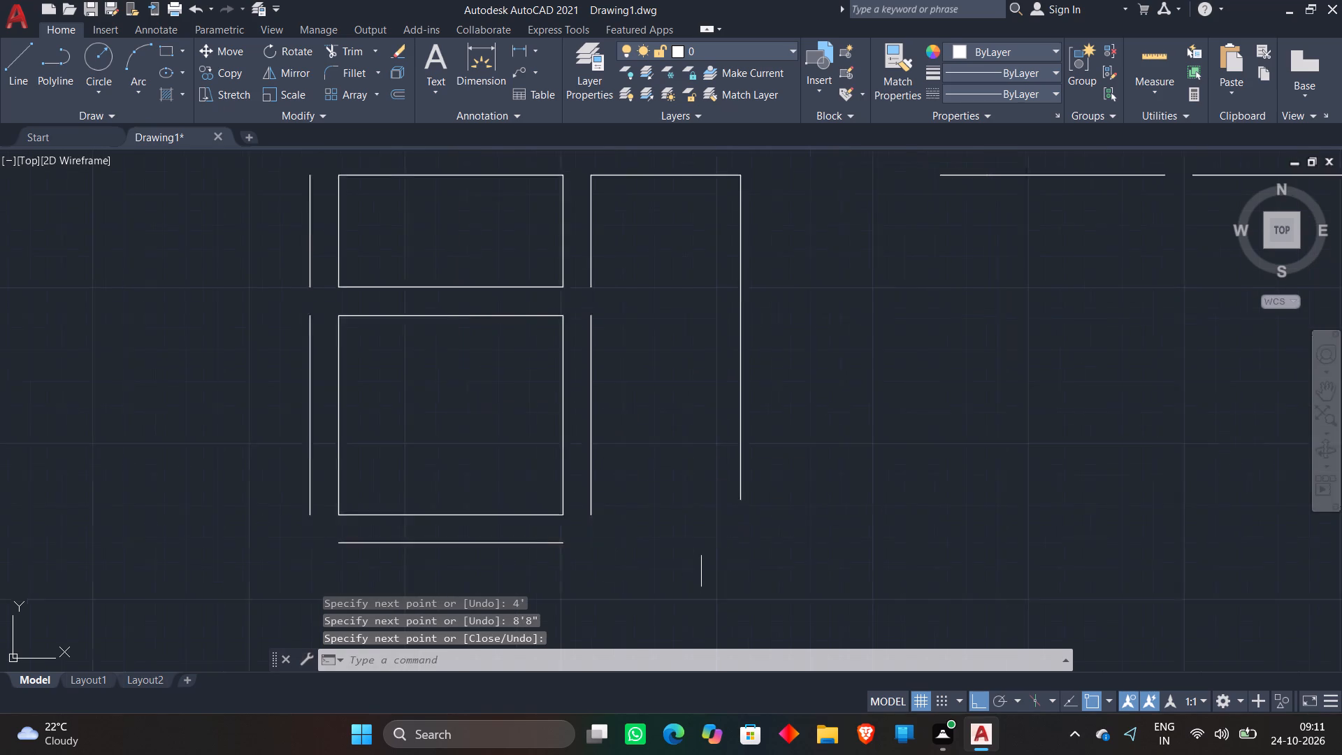
scroll(701, 553, up, 1)
scroll(639, 489, down, 3)
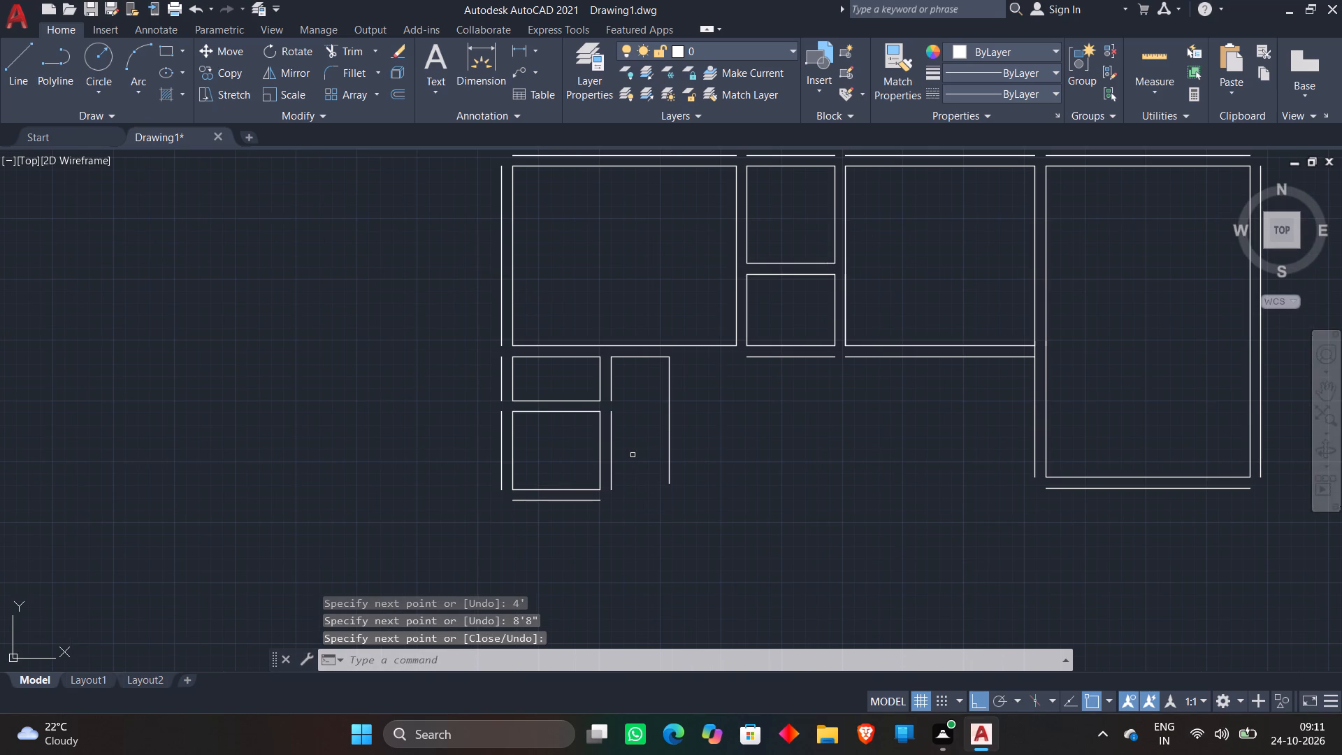
text(ex)
key(space)
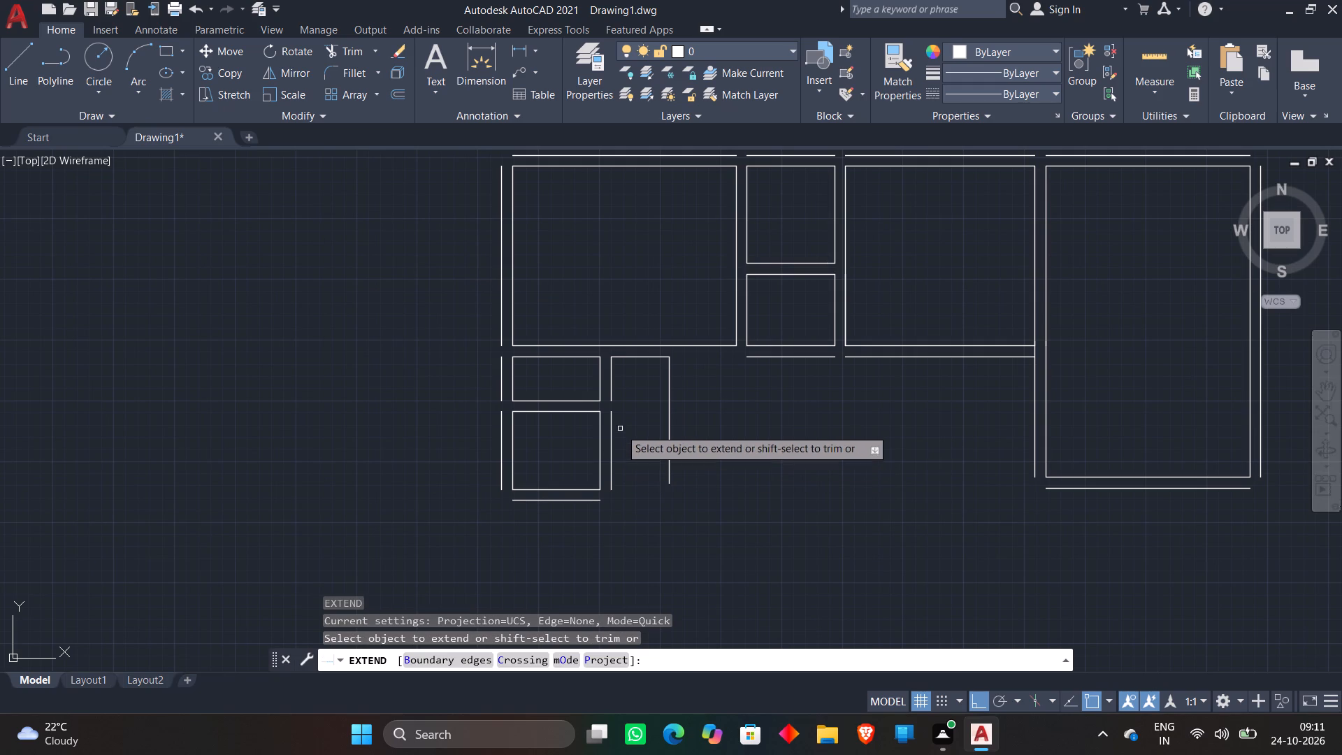
click(612, 410)
key(space)
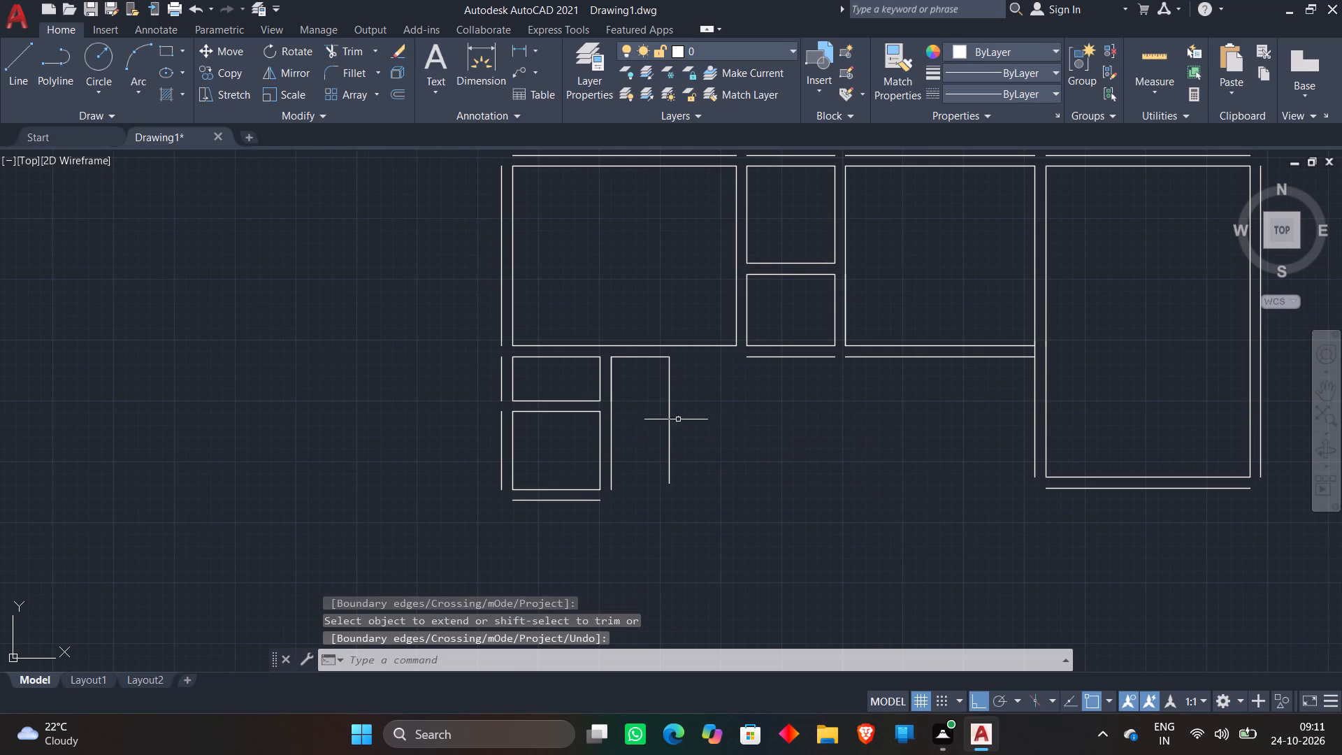
Draw a horizontal line from the bottom end of the 6' by 5'4" room's outer right wall line rightward past the 8'8" line.
click(28, 71)
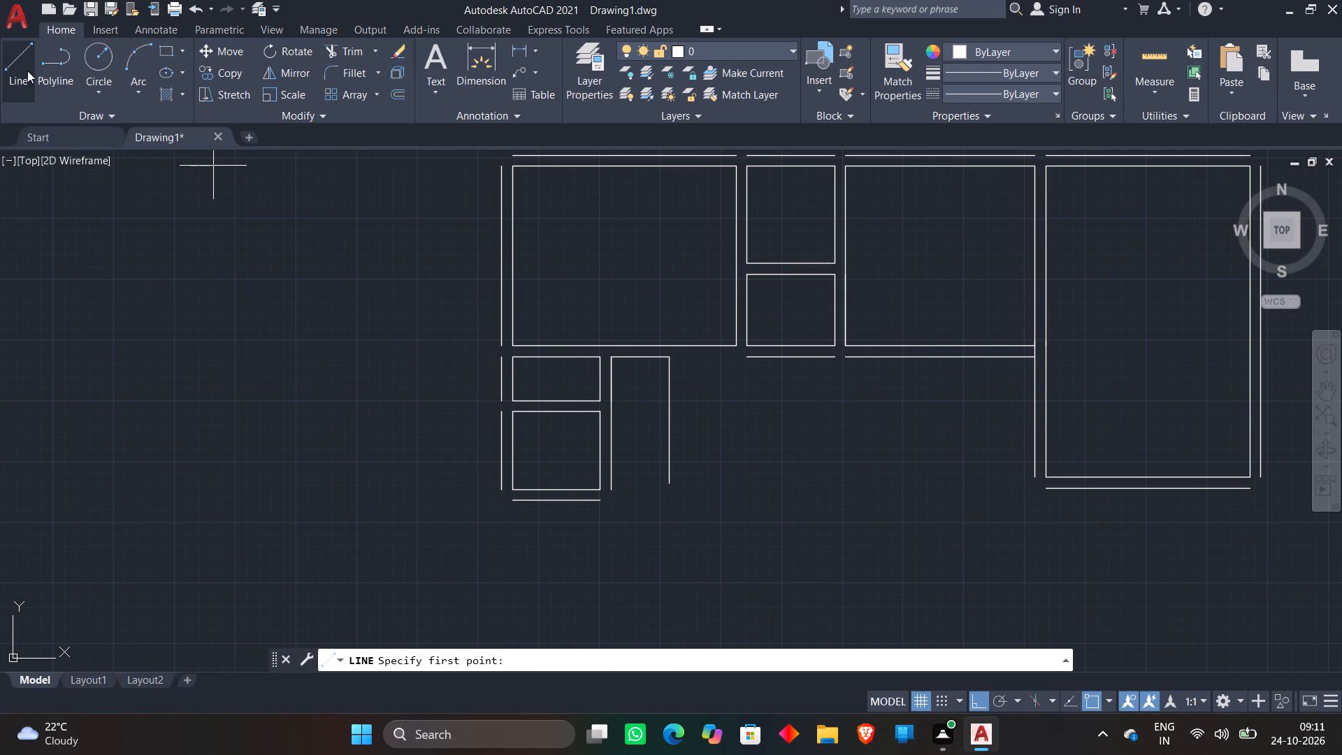
scroll(369, 243, up, 2)
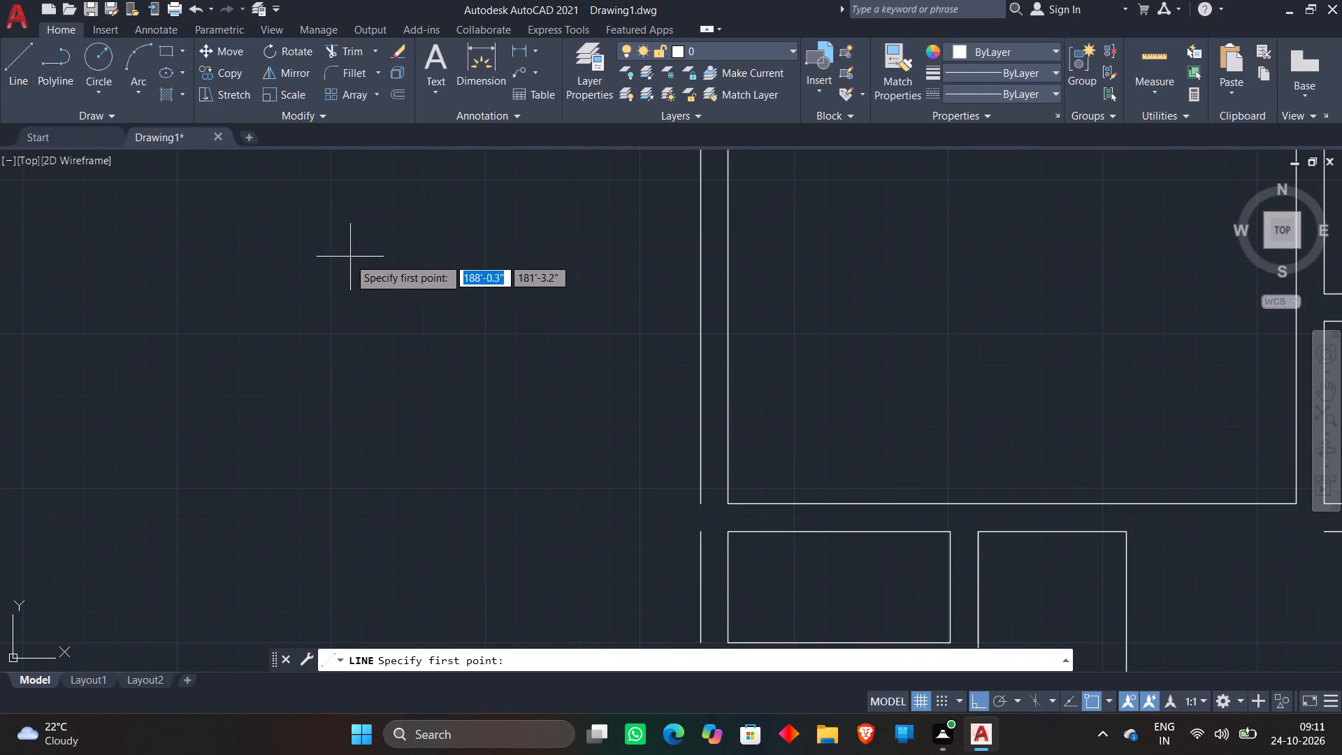
scroll(498, 322, down, 2)
middle_drag(742, 554, 701, 525)
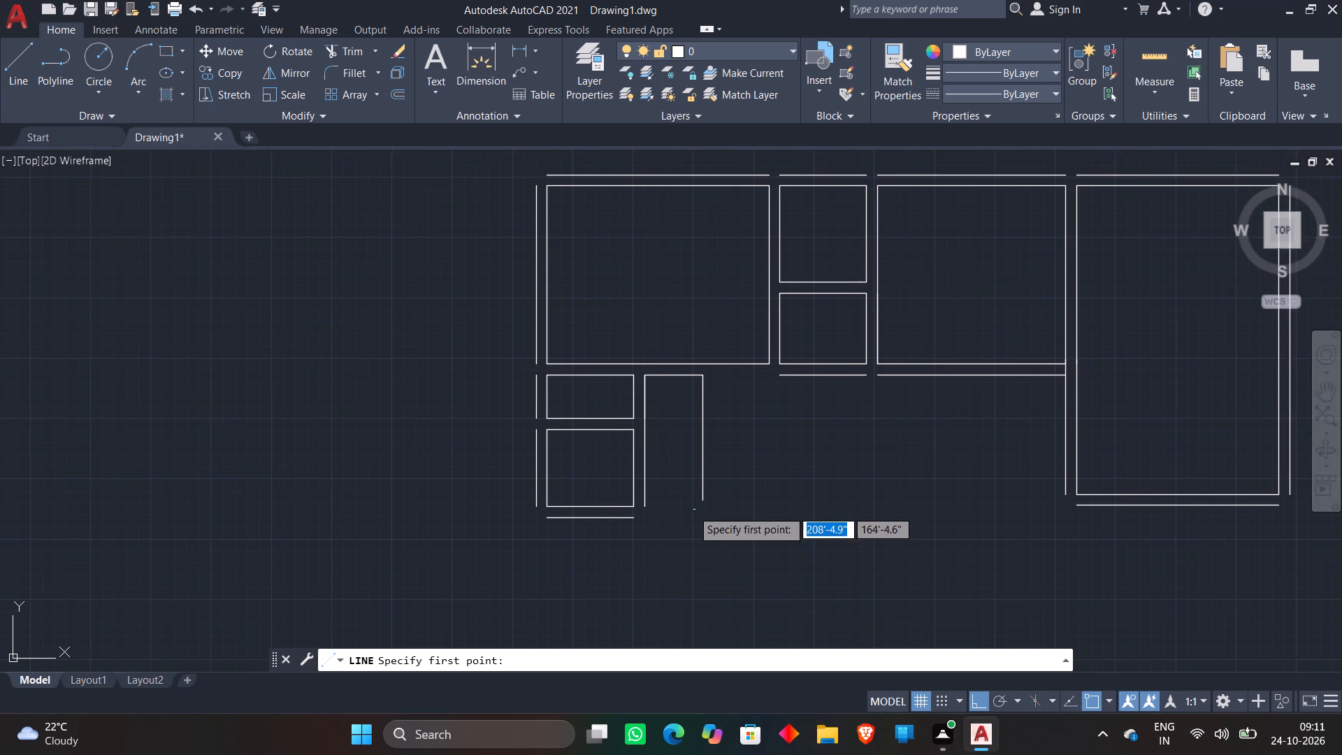
scroll(686, 496, up, 2)
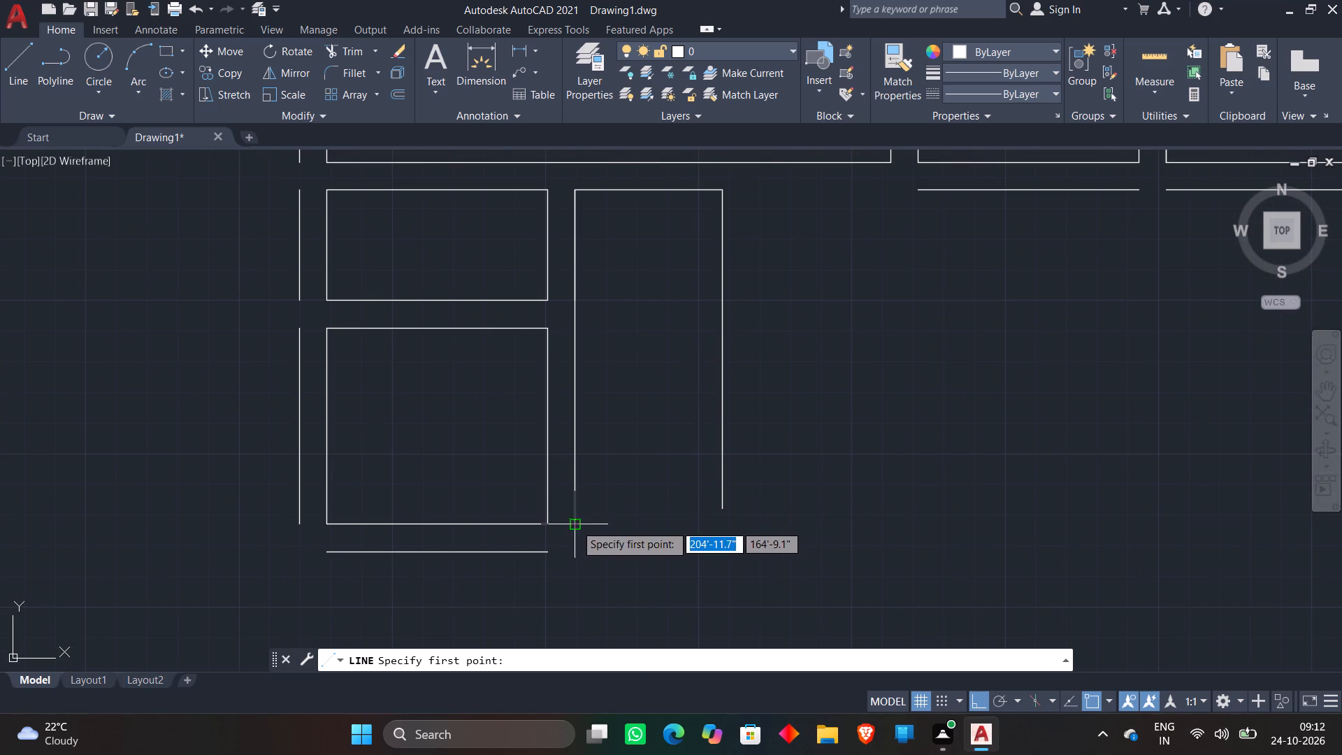
click(575, 524)
click(876, 545)
key(space)
Extend the 8'8" vertical line down to the new horizontal bottom line.
text(ex)
key(space)
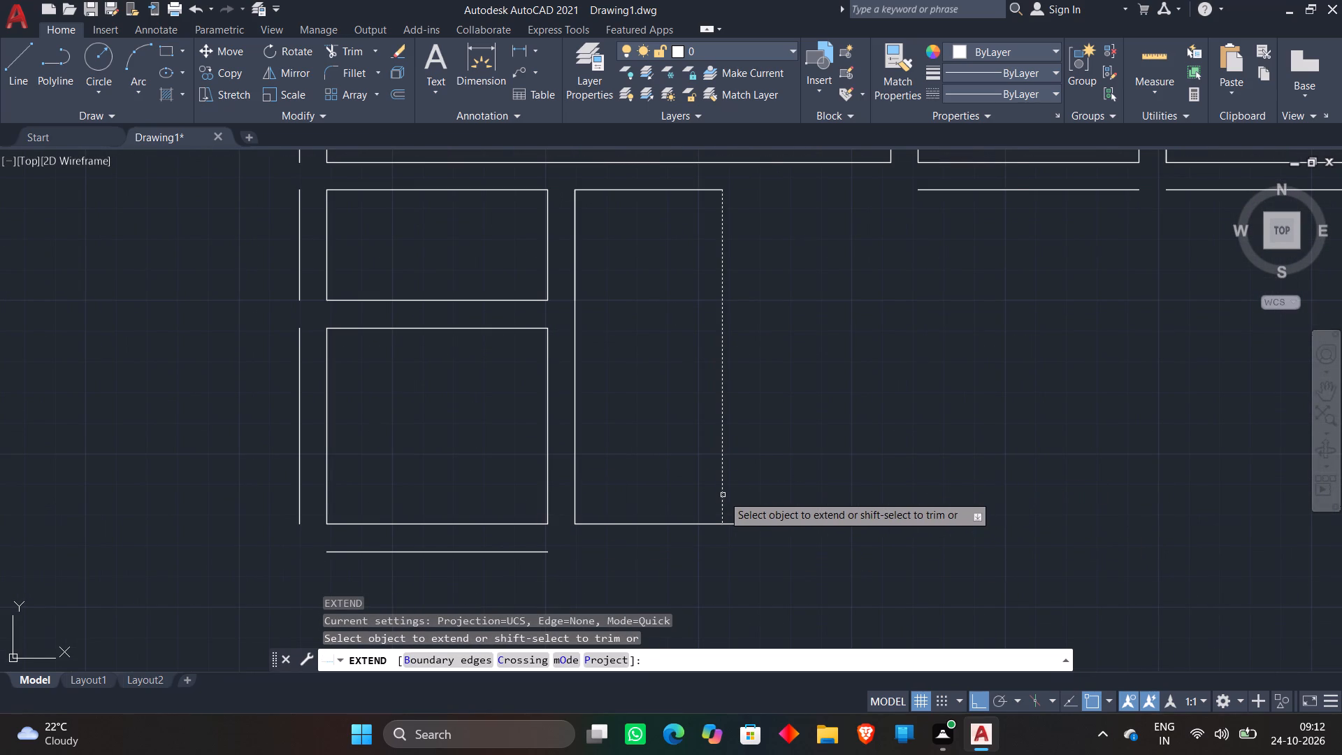
click(723, 495)
key(space)
Trim the part of the horizontal bottom line that overshoots the 4' wide room's right wall line.
text(tr)
key(space)
click(825, 519)
click(807, 544)
key(space)
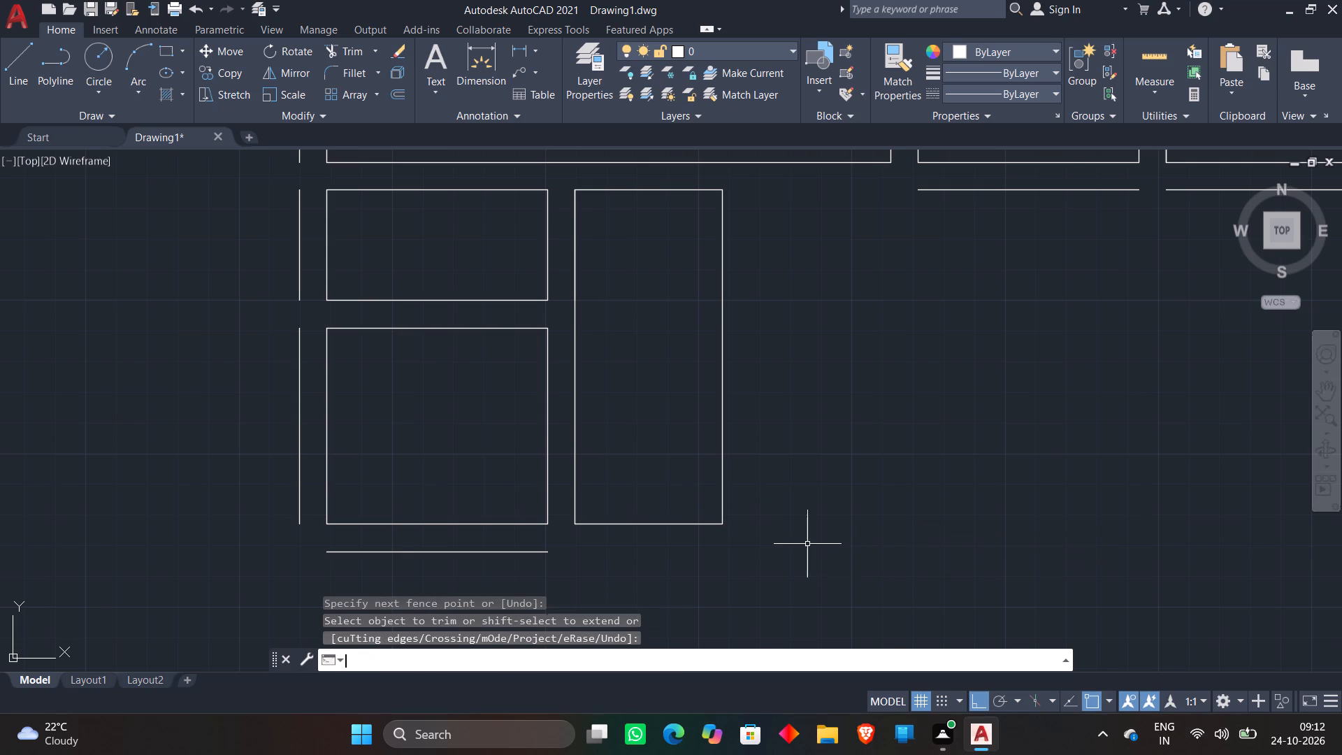
Offset the right and bottom wall lines of the 4' wide room 9" outward.
scroll(810, 542, down, 2)
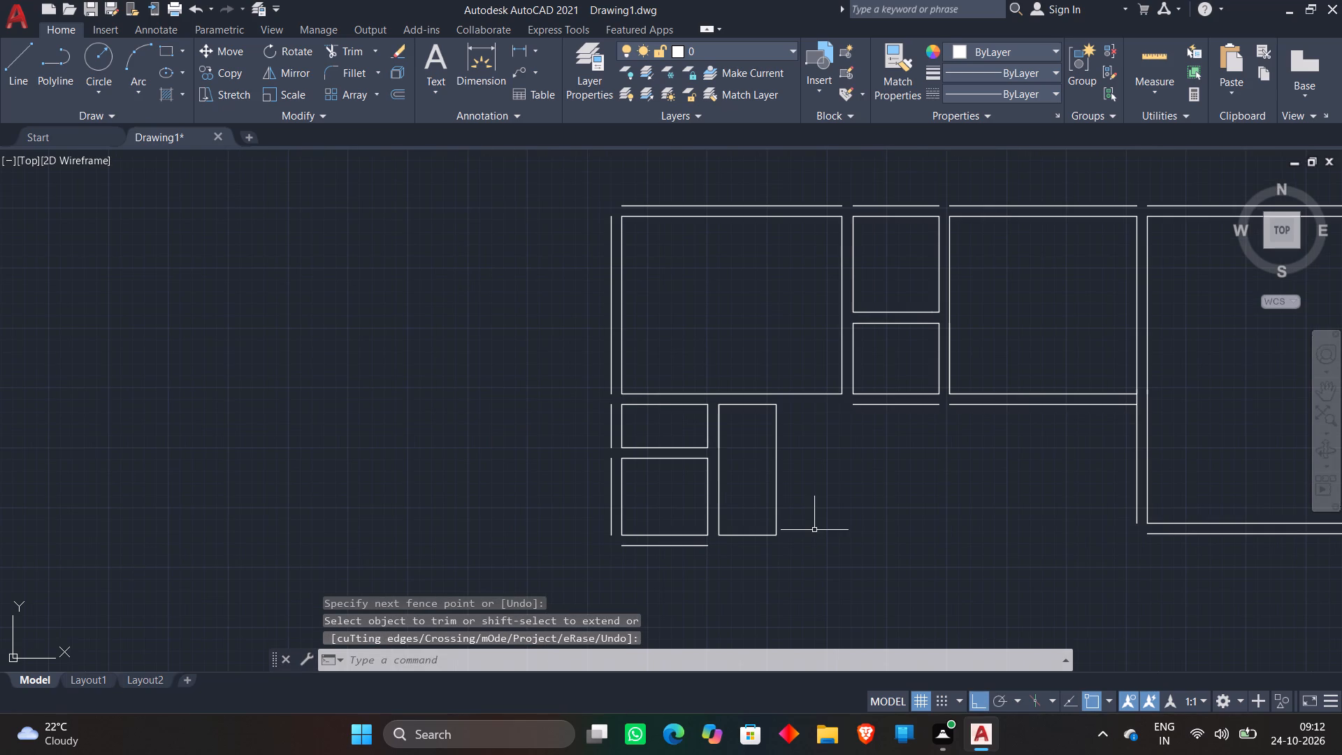
click(397, 87)
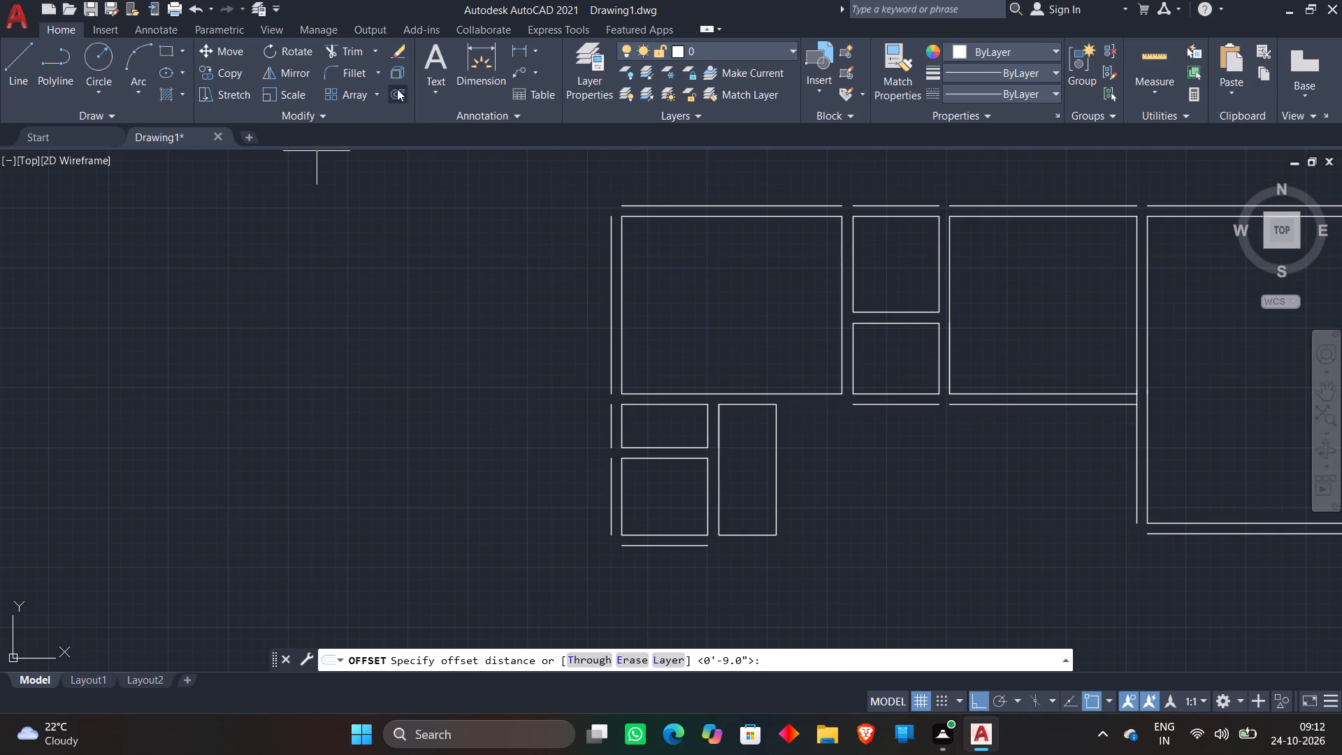
key(space)
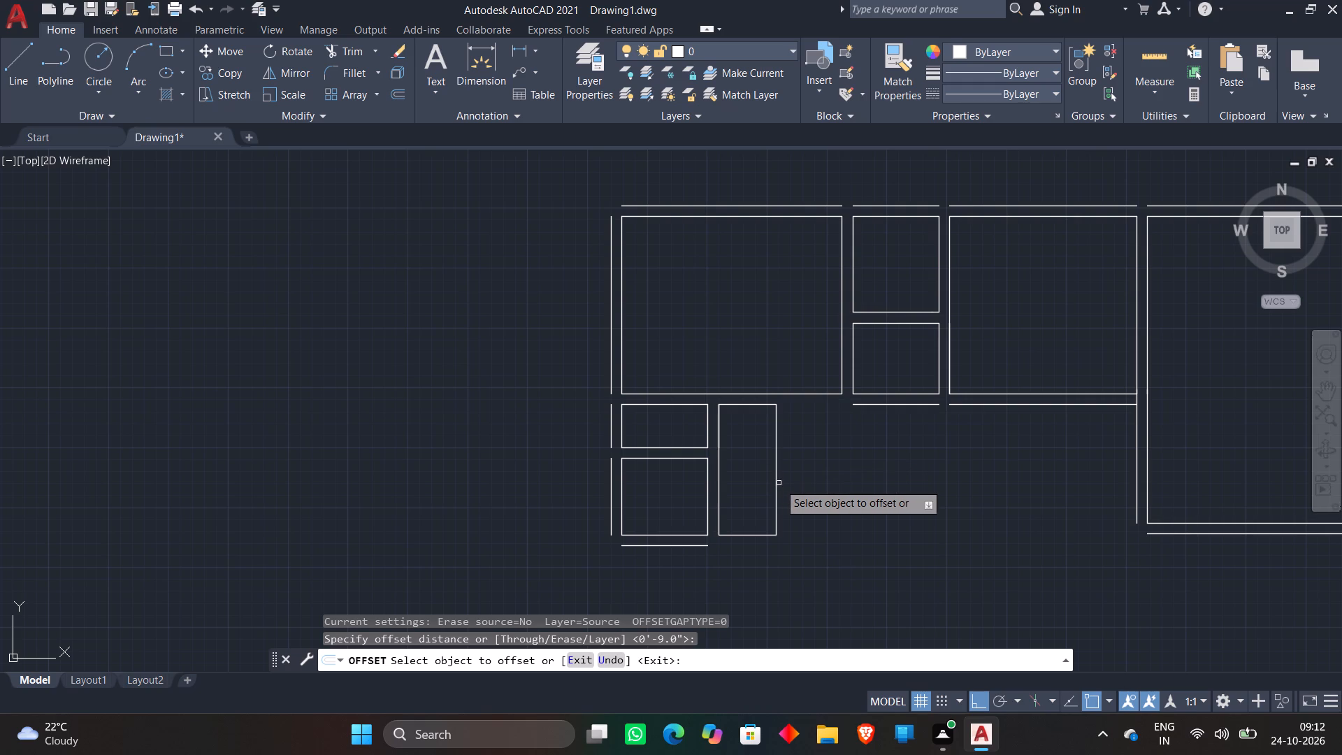
click(775, 483)
click(856, 477)
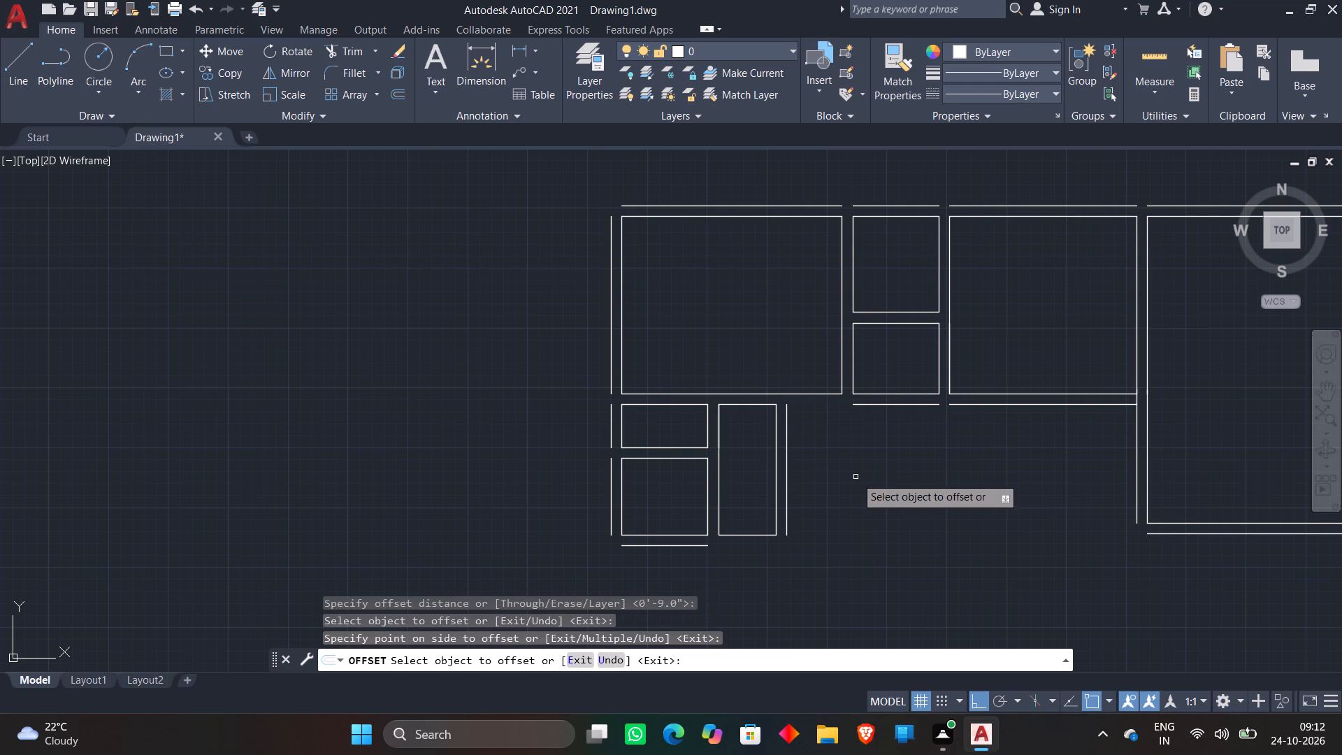
click(726, 533)
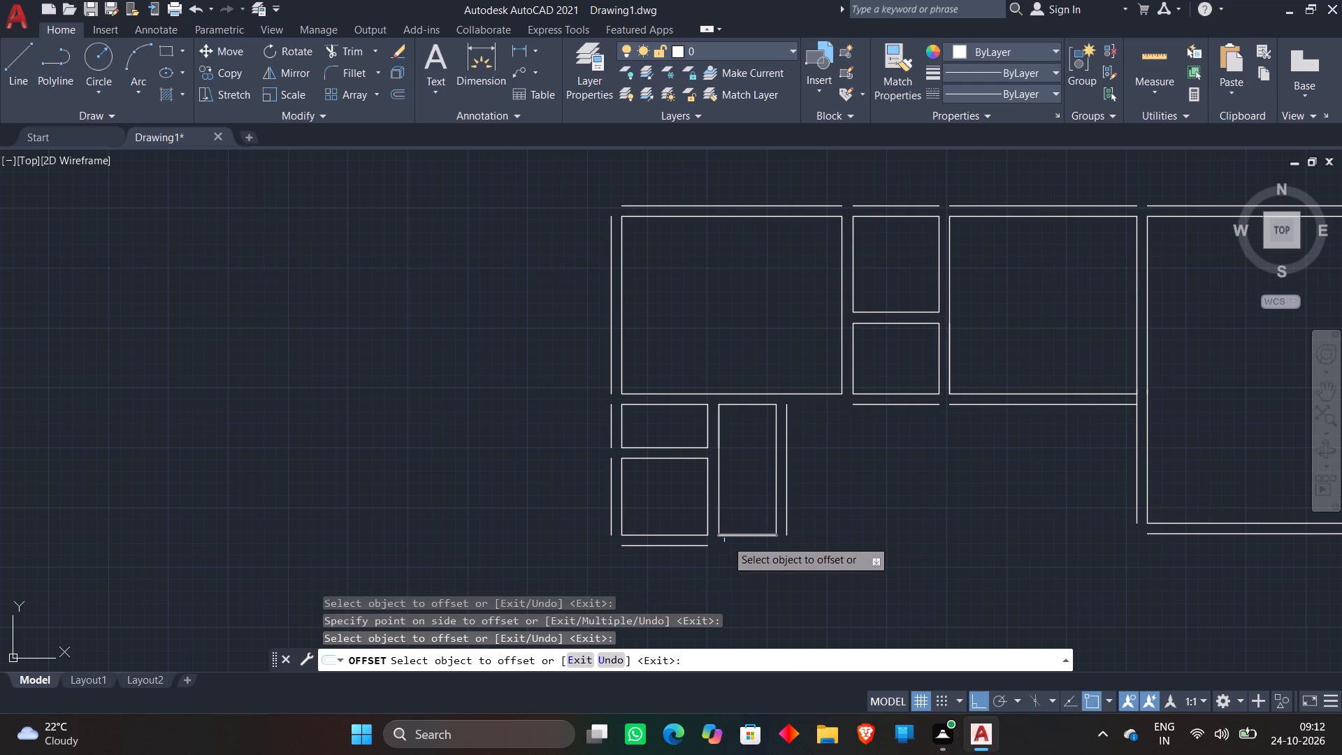
click(743, 535)
click(737, 564)
key(space)
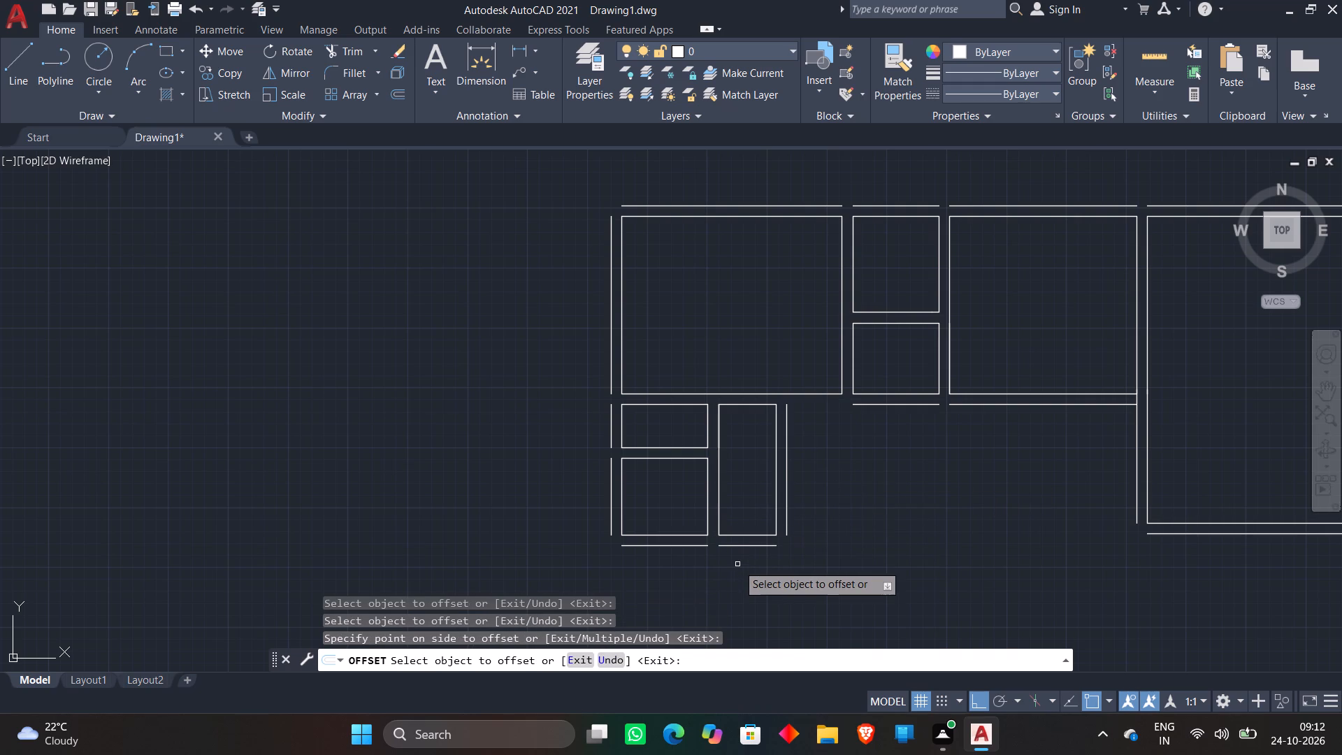
Draw a 12'8" vertical line downward from the left end of the 6' by 5'4" room's outer bottom wall line.
scroll(737, 564, down, 1)
middle_drag(737, 564, 744, 520)
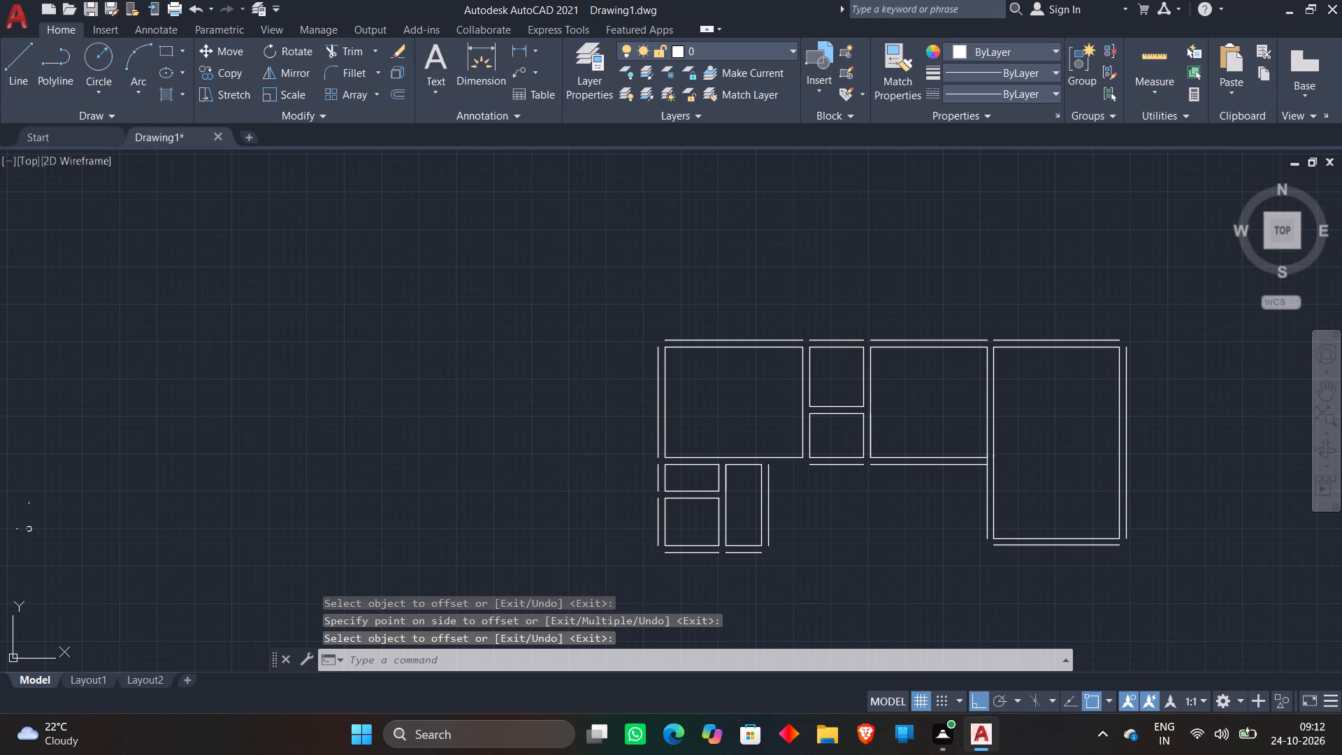
click(6, 60)
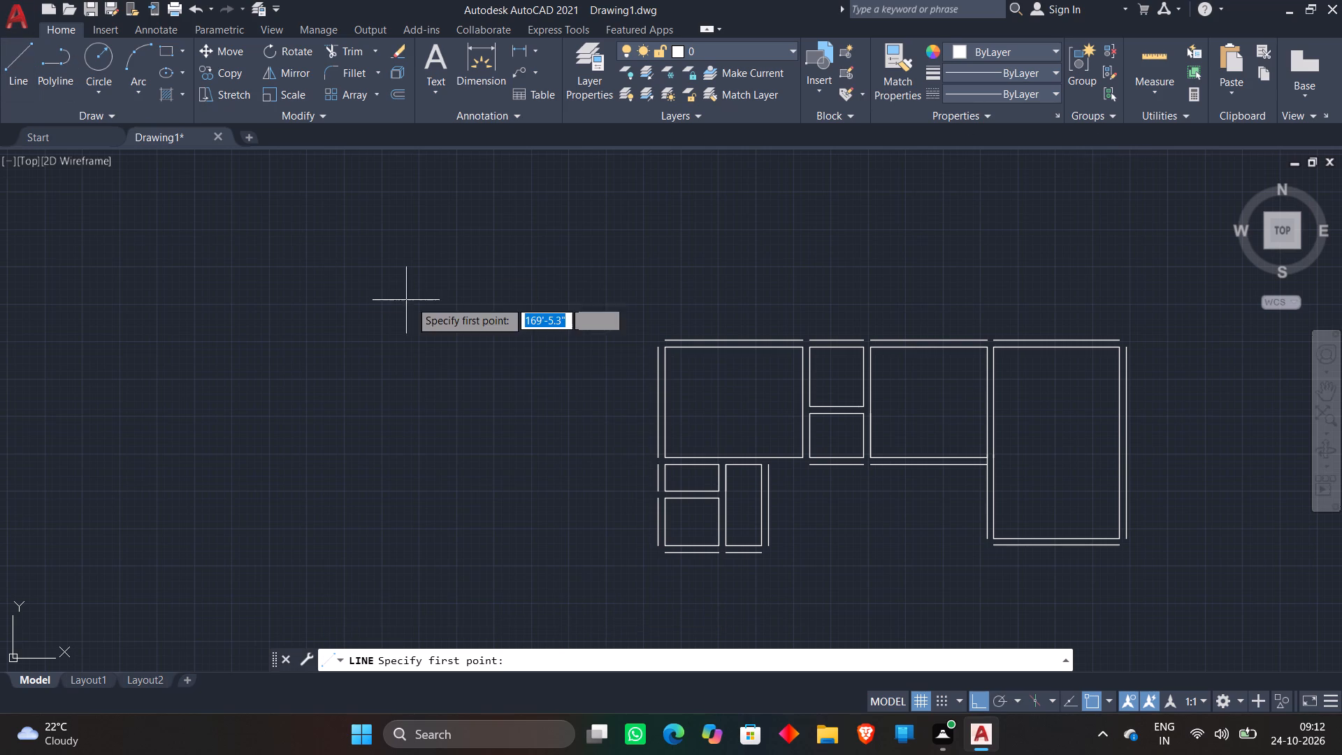
middle_drag(411, 301, 108, 159)
scroll(382, 424, up, 3)
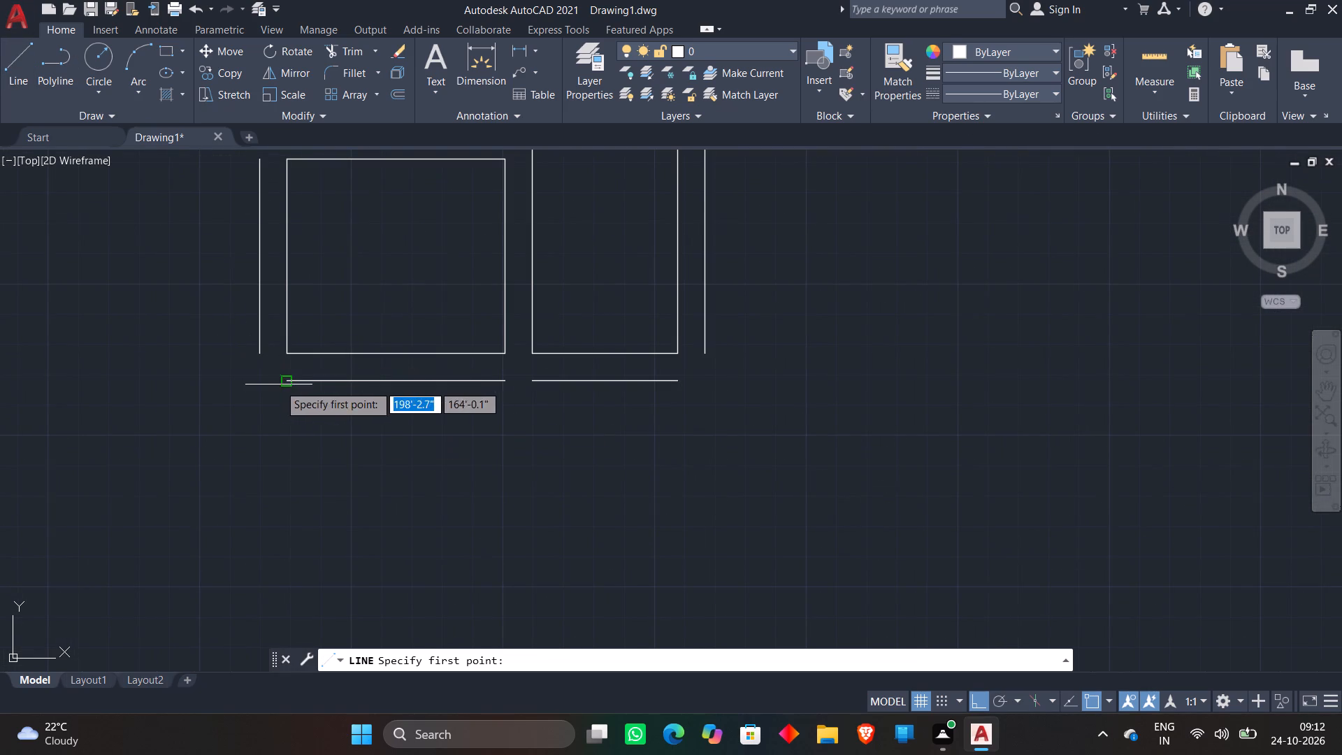
click(280, 384)
middle_drag(291, 486, 402, 411)
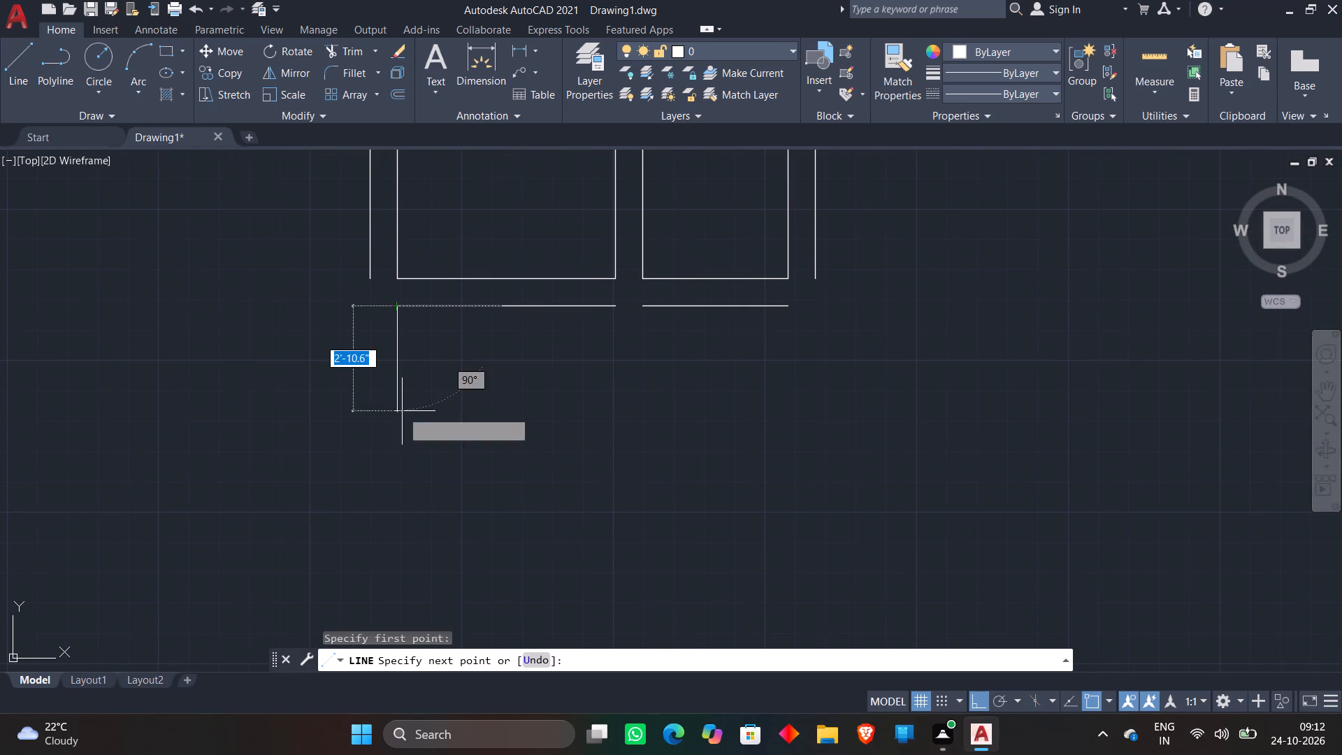
text(12'8)
key(shift+quotedbl)
key(Return)
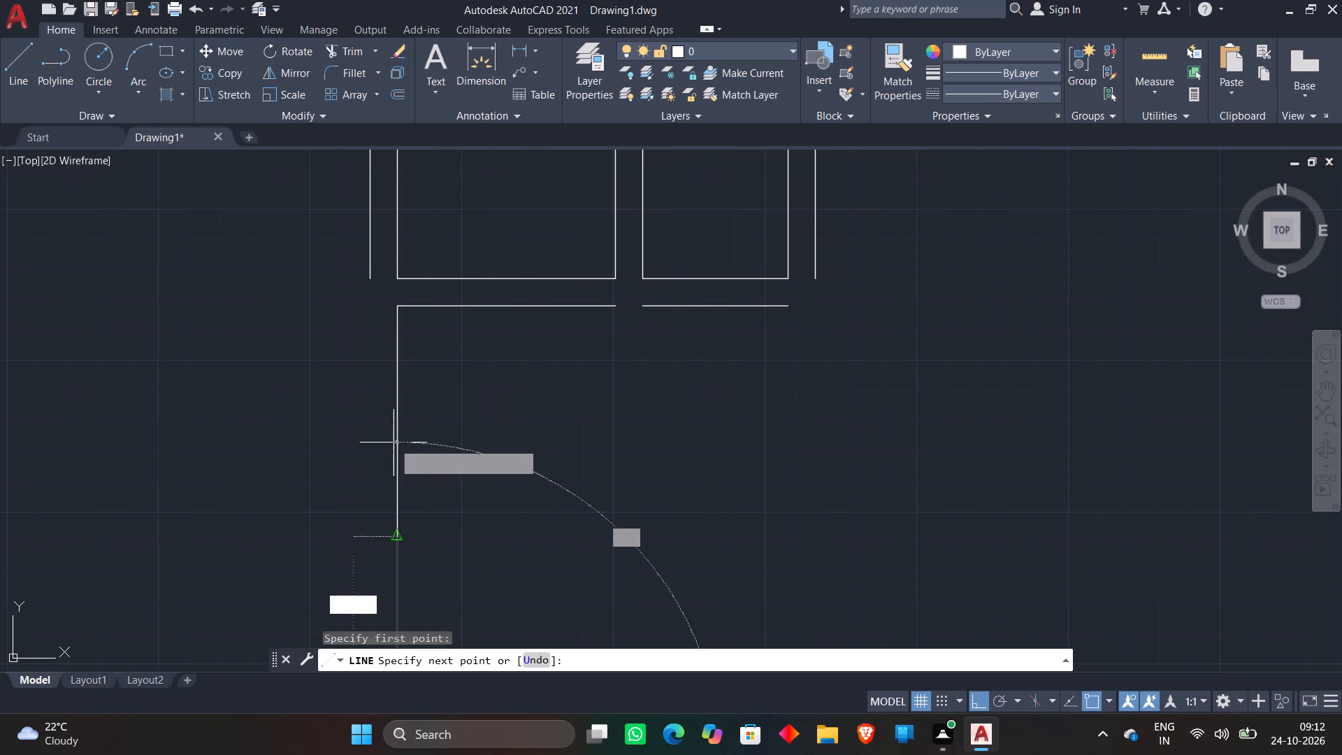
Continue the outline 15'4" rightward and 12'8" upward, and close its top leftward onto the 4' wide room's outer bottom wall line.
scroll(387, 491, down, 3)
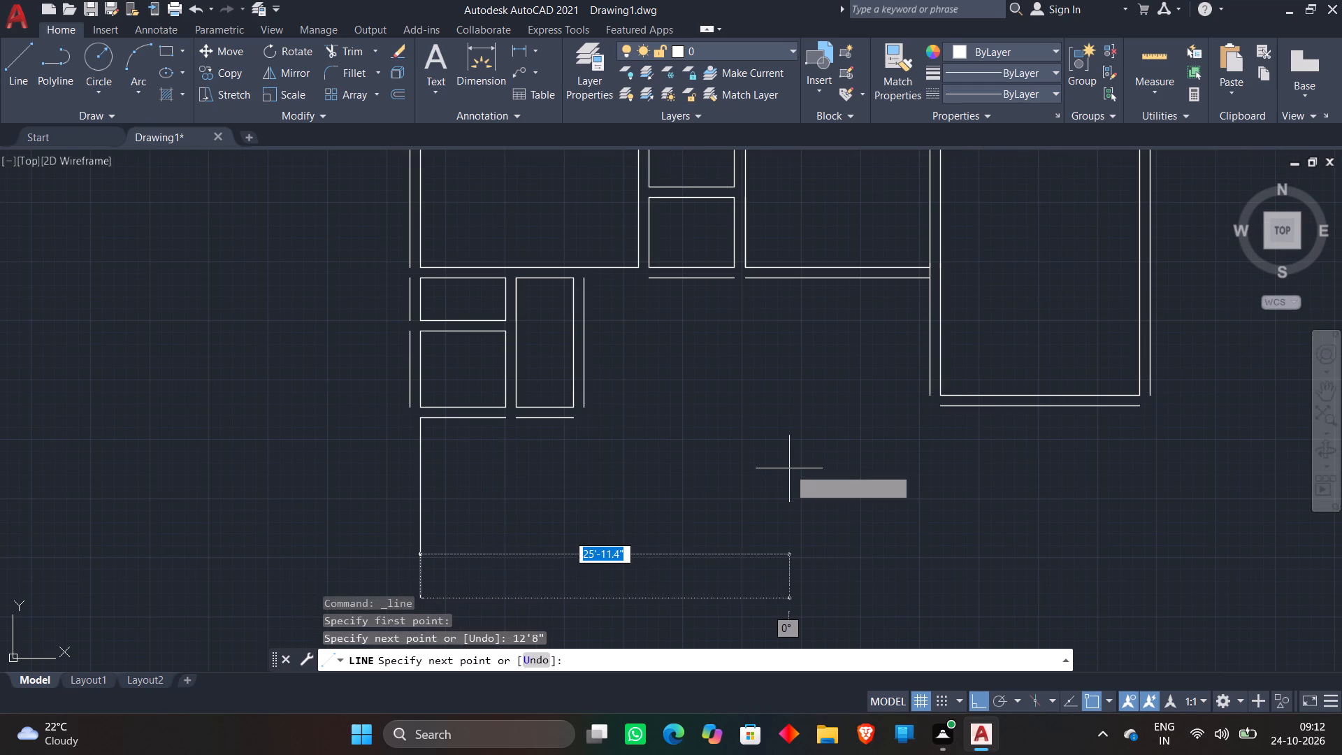
text(15')
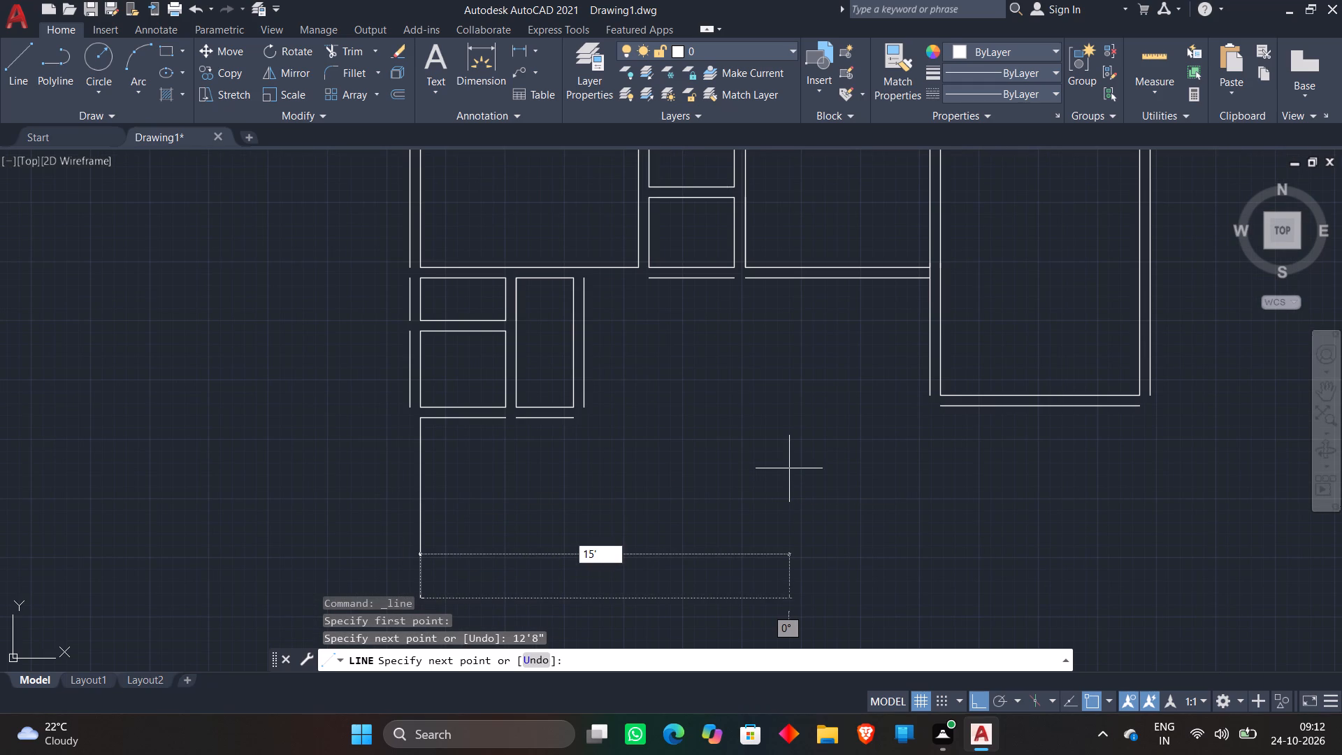
text(4")
key(Return)
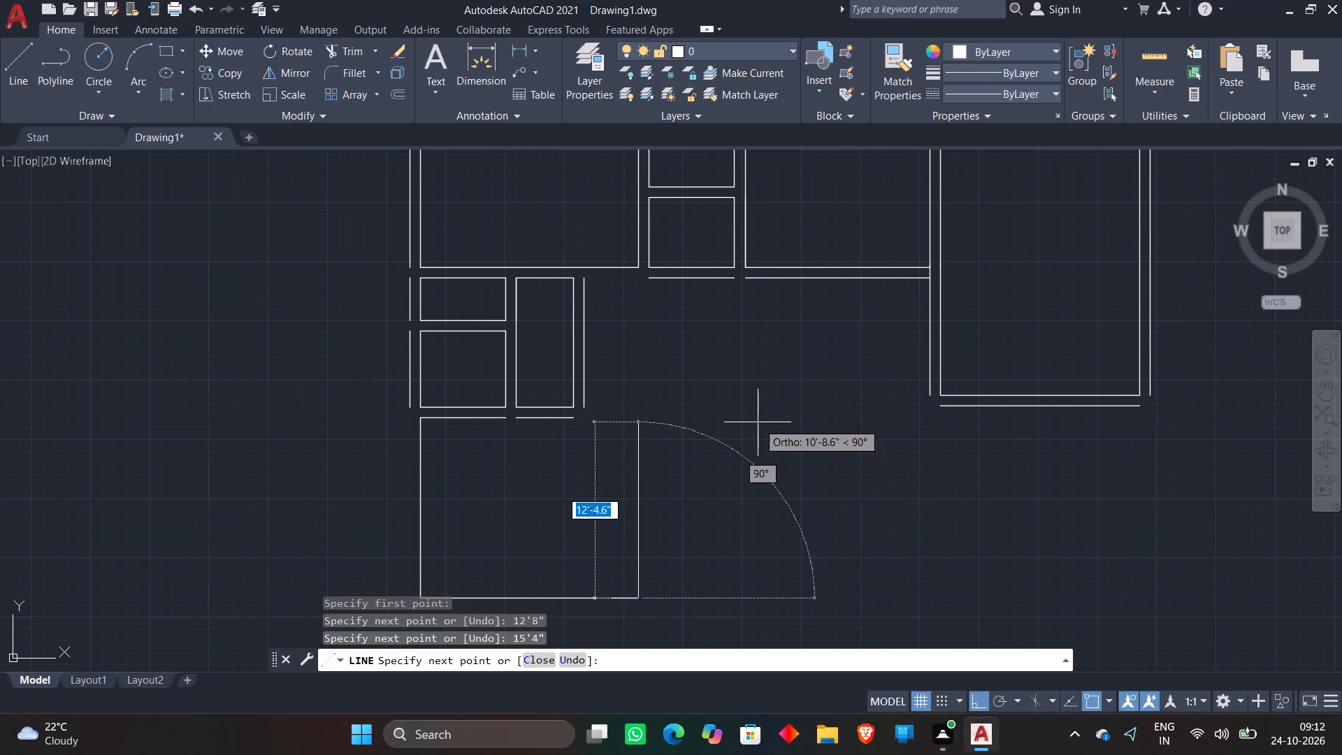
text(12'8")
key(Return)
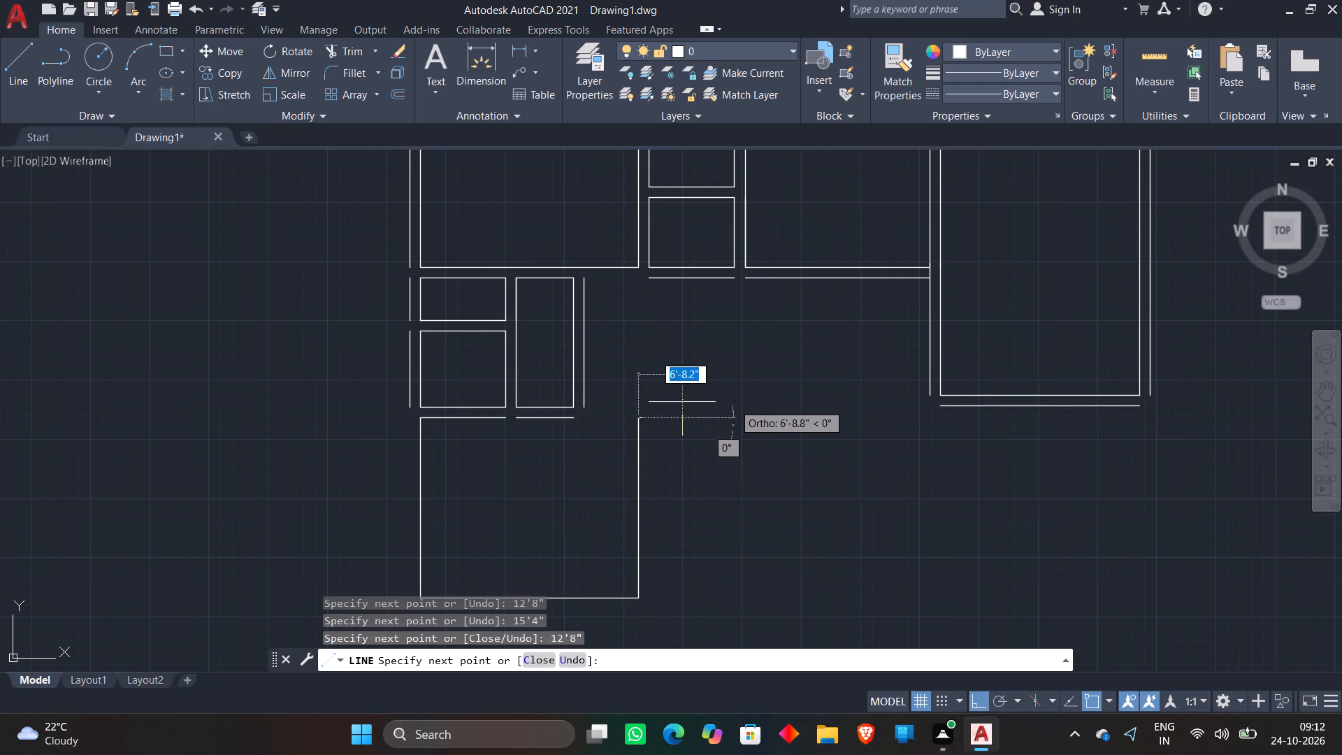
click(548, 419)
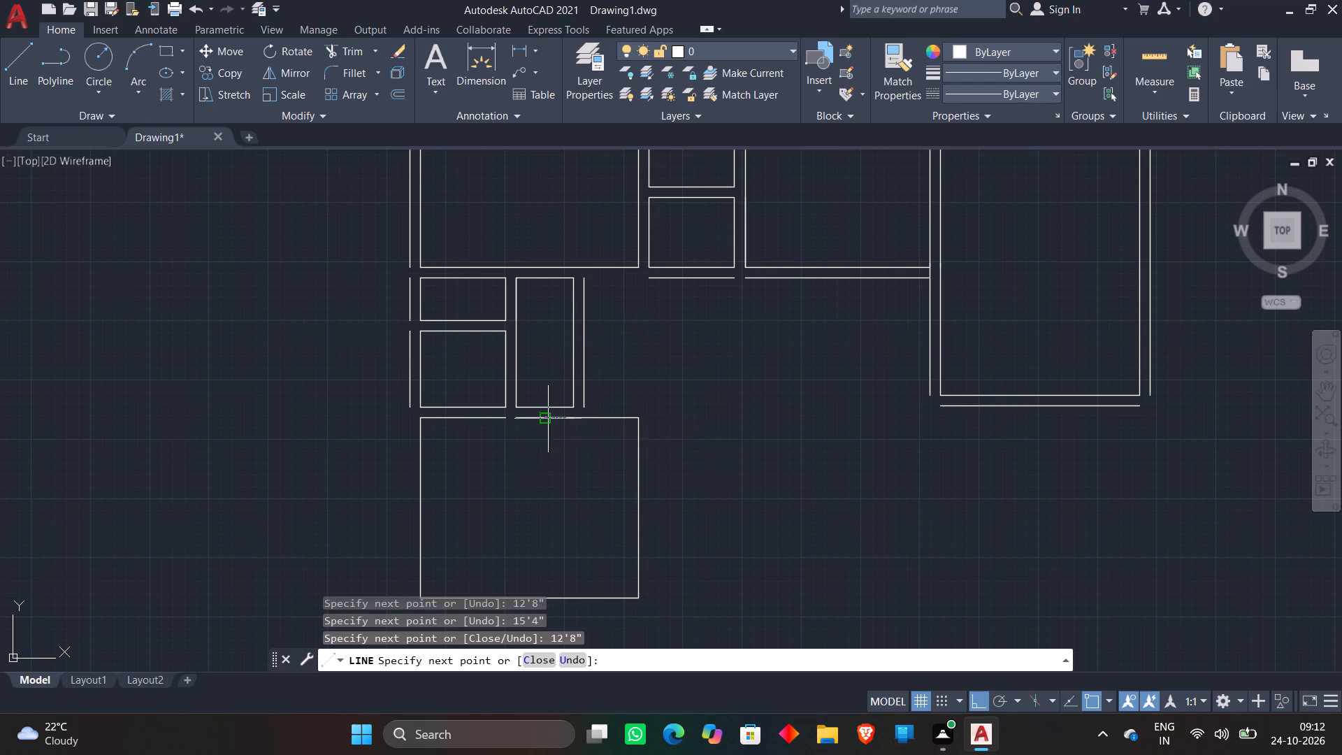
key(space)
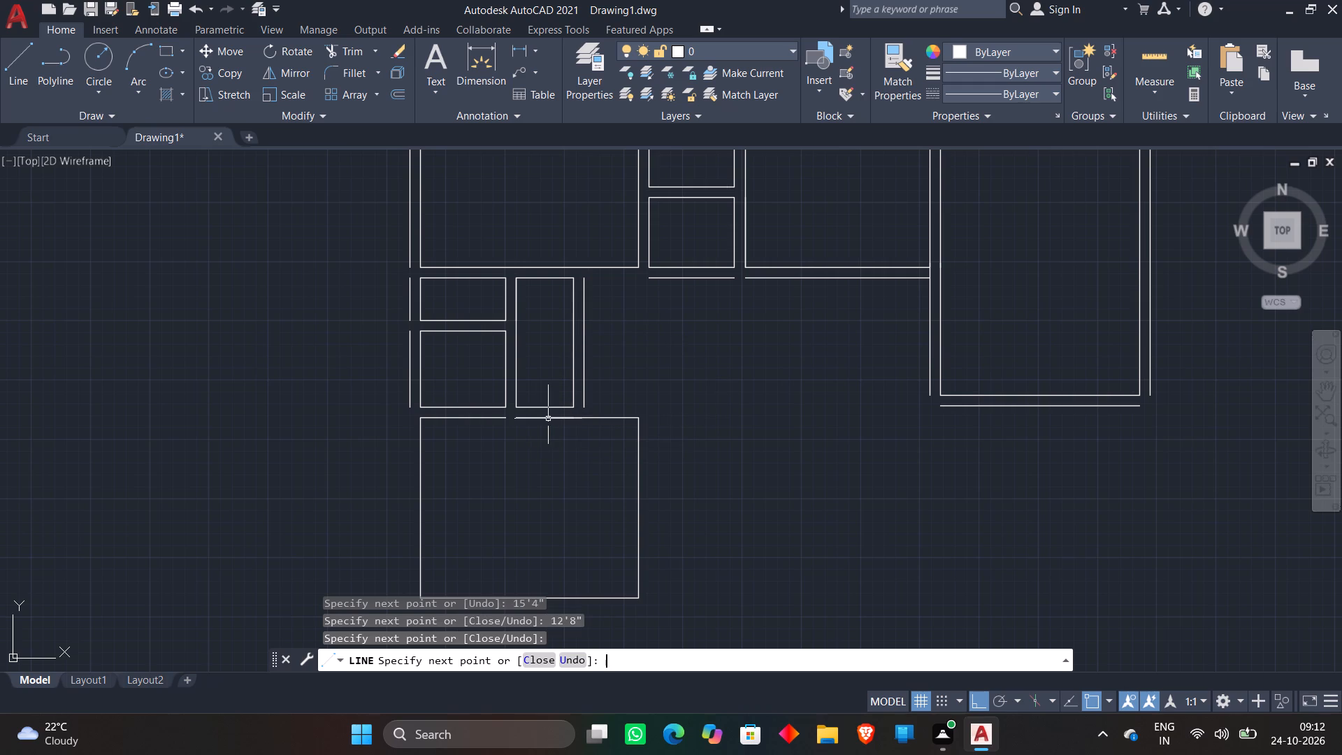
Extend the new room's top wall line across the gap between the two small rooms above it.
scroll(548, 419, down, 1)
text(ex)
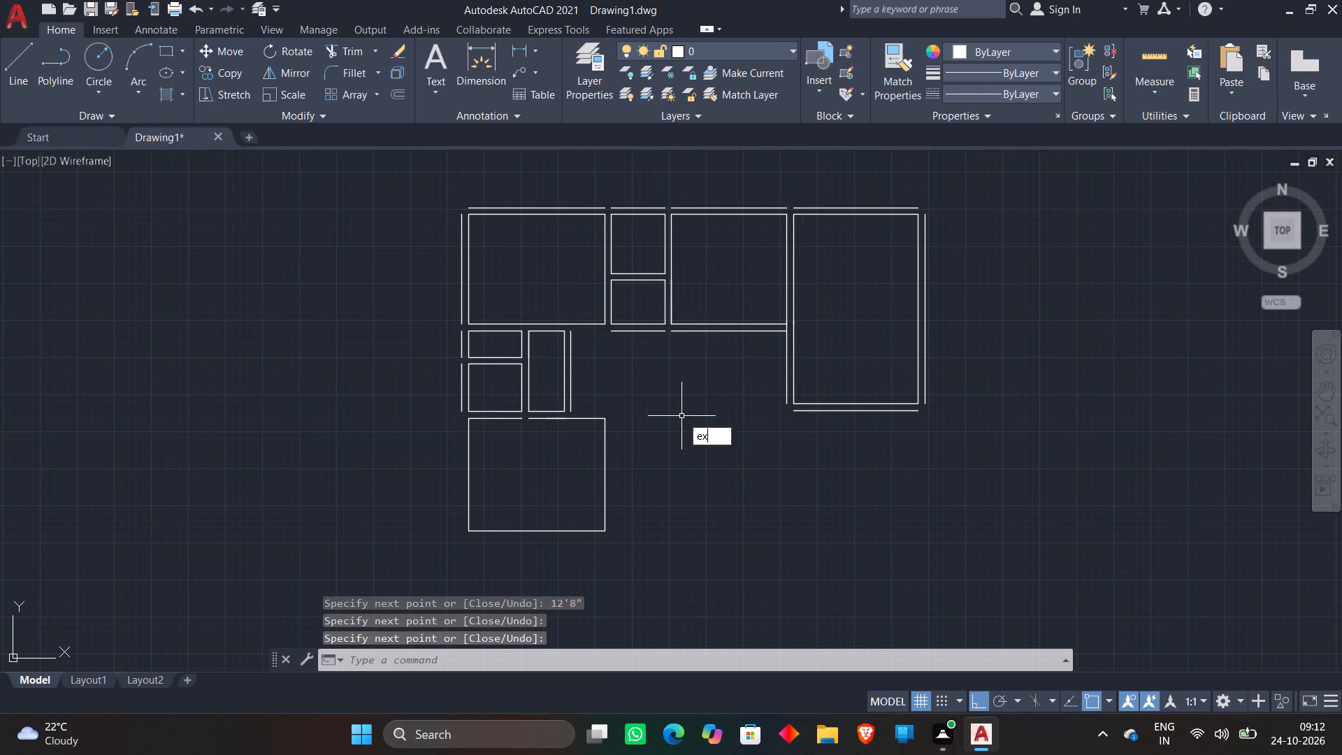
key(space)
scroll(608, 440, up, 2)
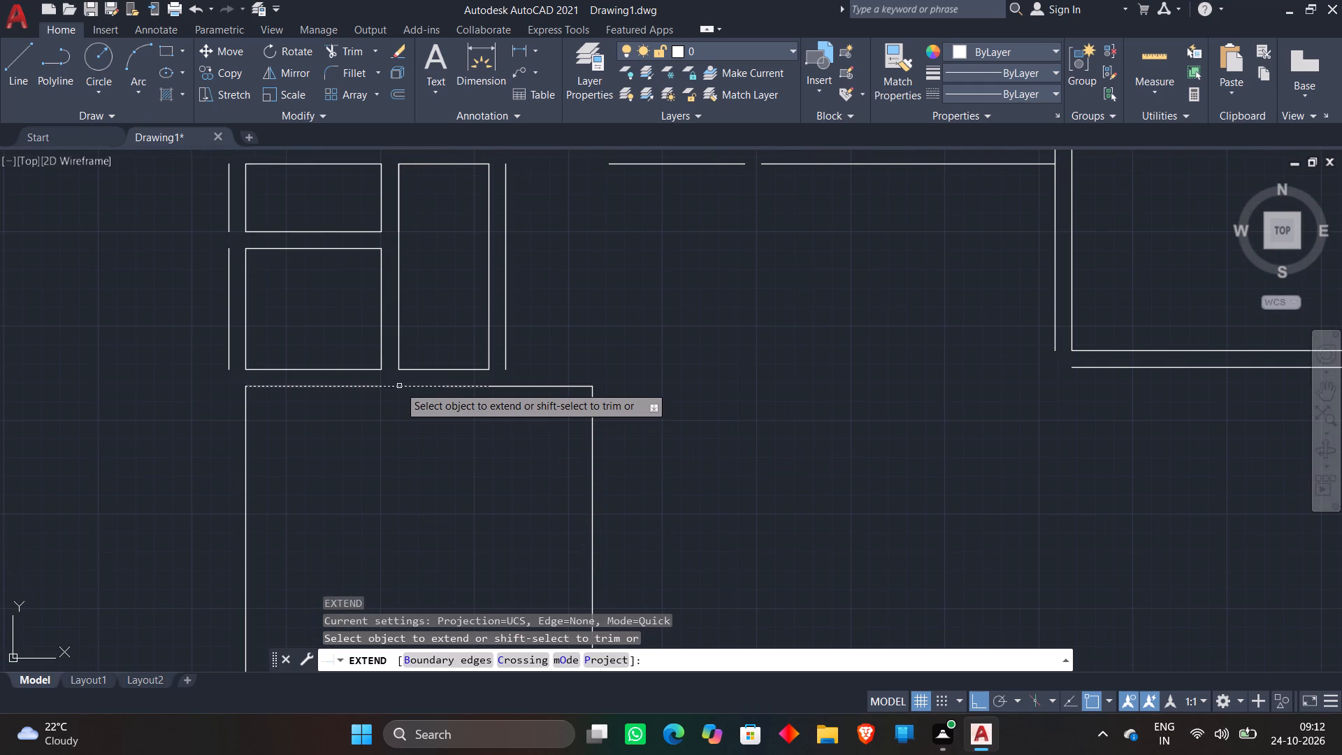
click(399, 386)
key(space)
scroll(449, 443, down, 1)
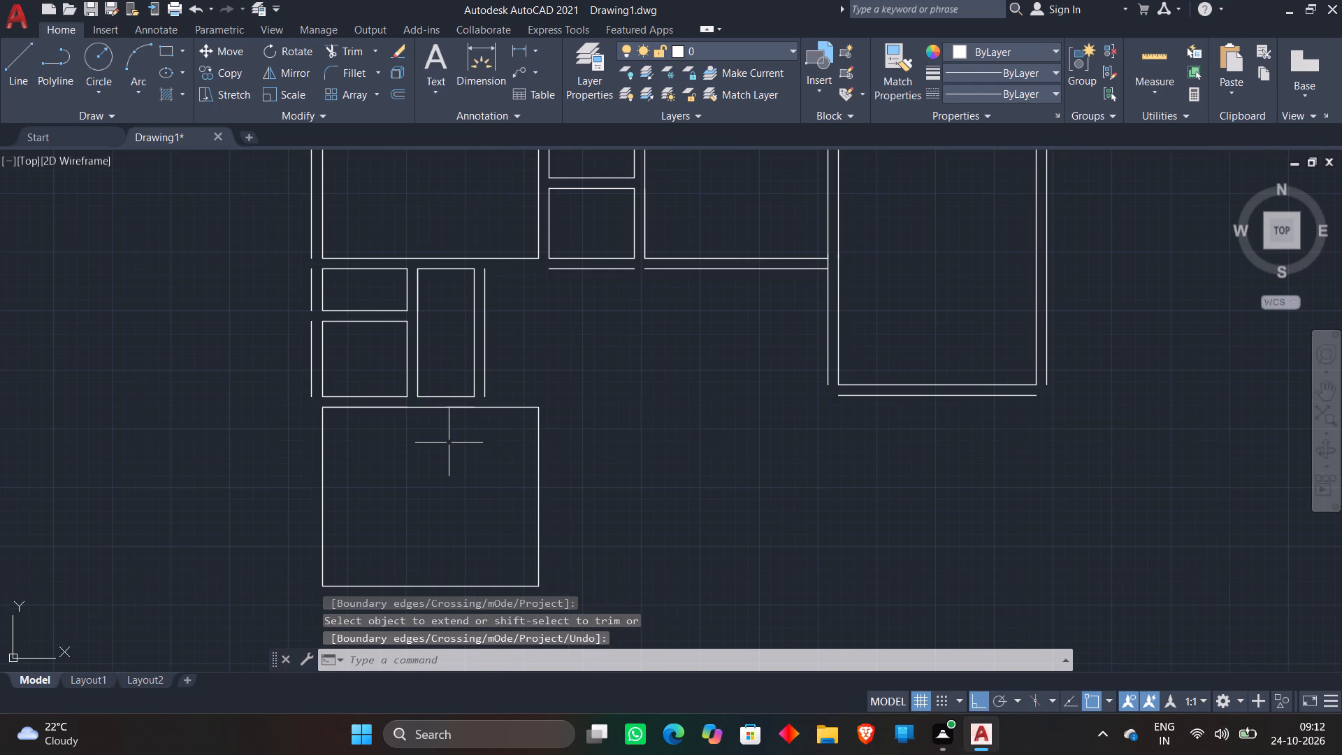
scroll(449, 443, down, 1)
key(space)
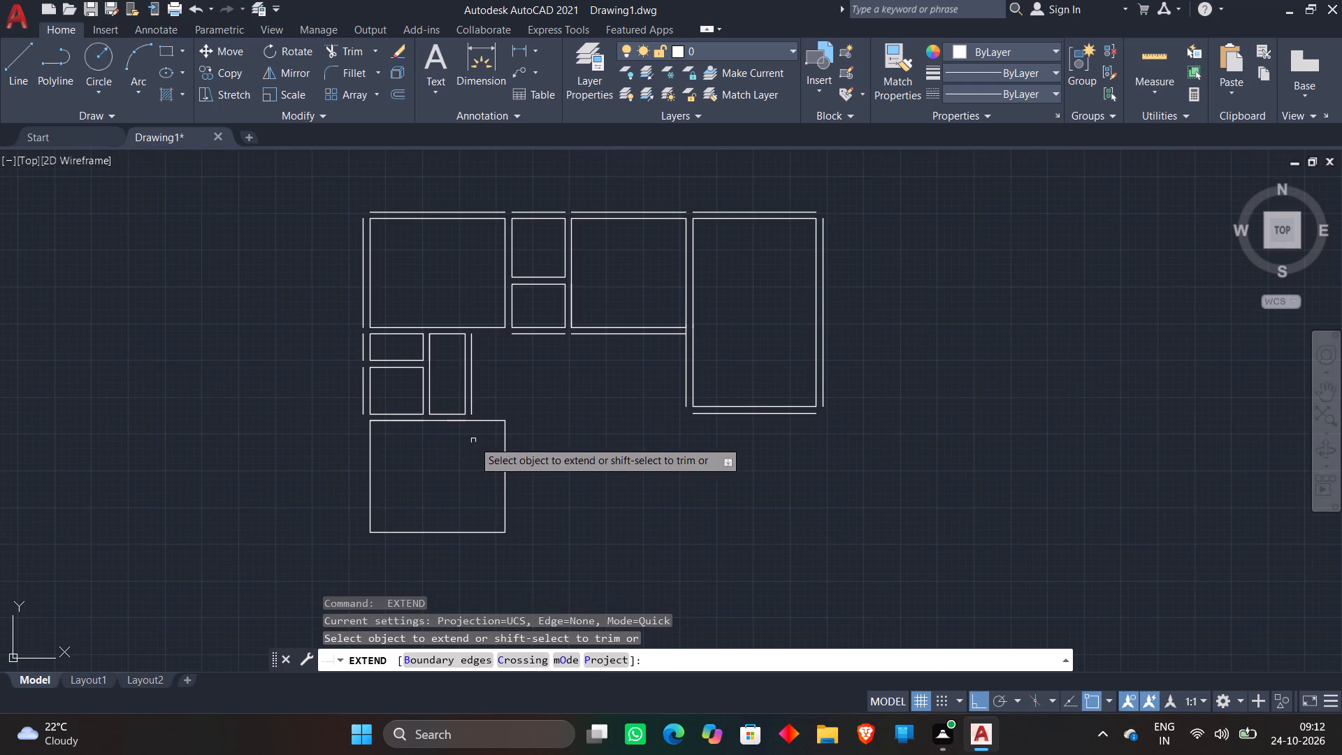
Offset the left, top, right and bottom wall lines of the 15'4" by 12'8" room 9" outward.
scroll(473, 440, down, 1)
middle_drag(450, 443, 510, 359)
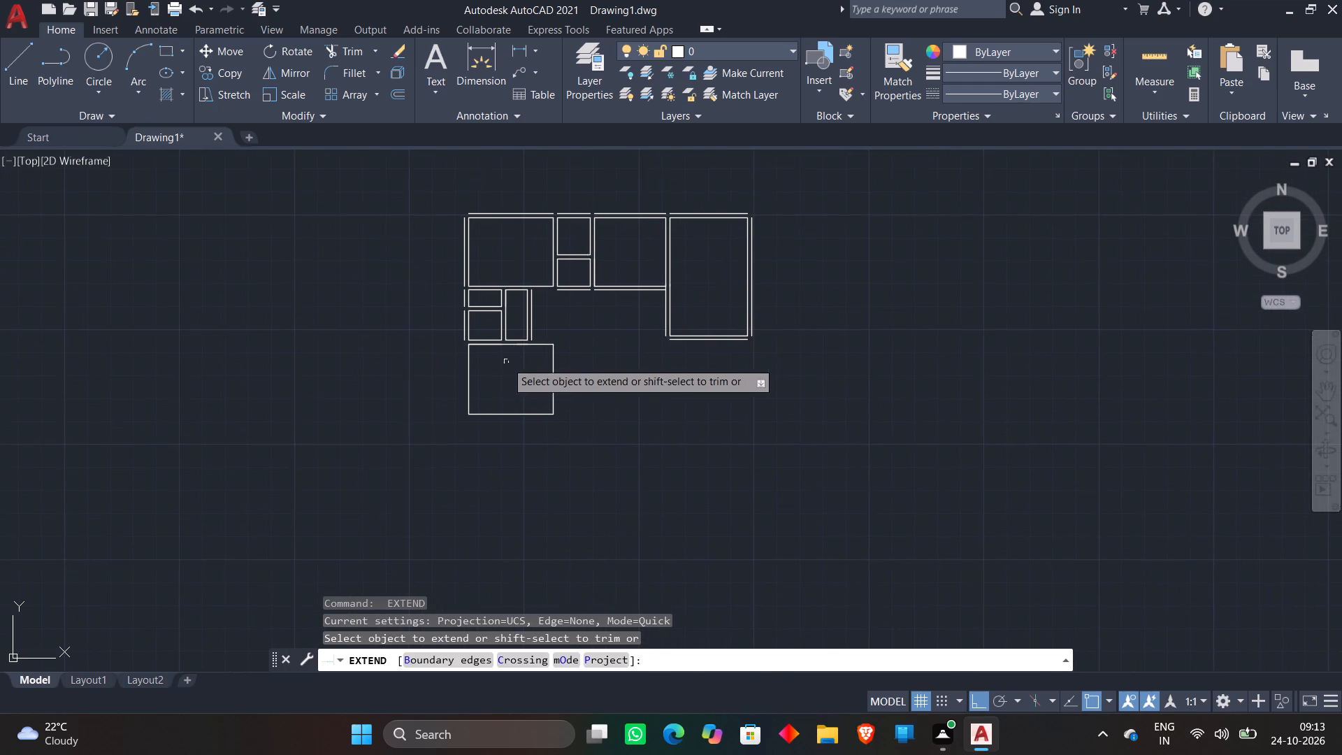
scroll(483, 382, up, 2)
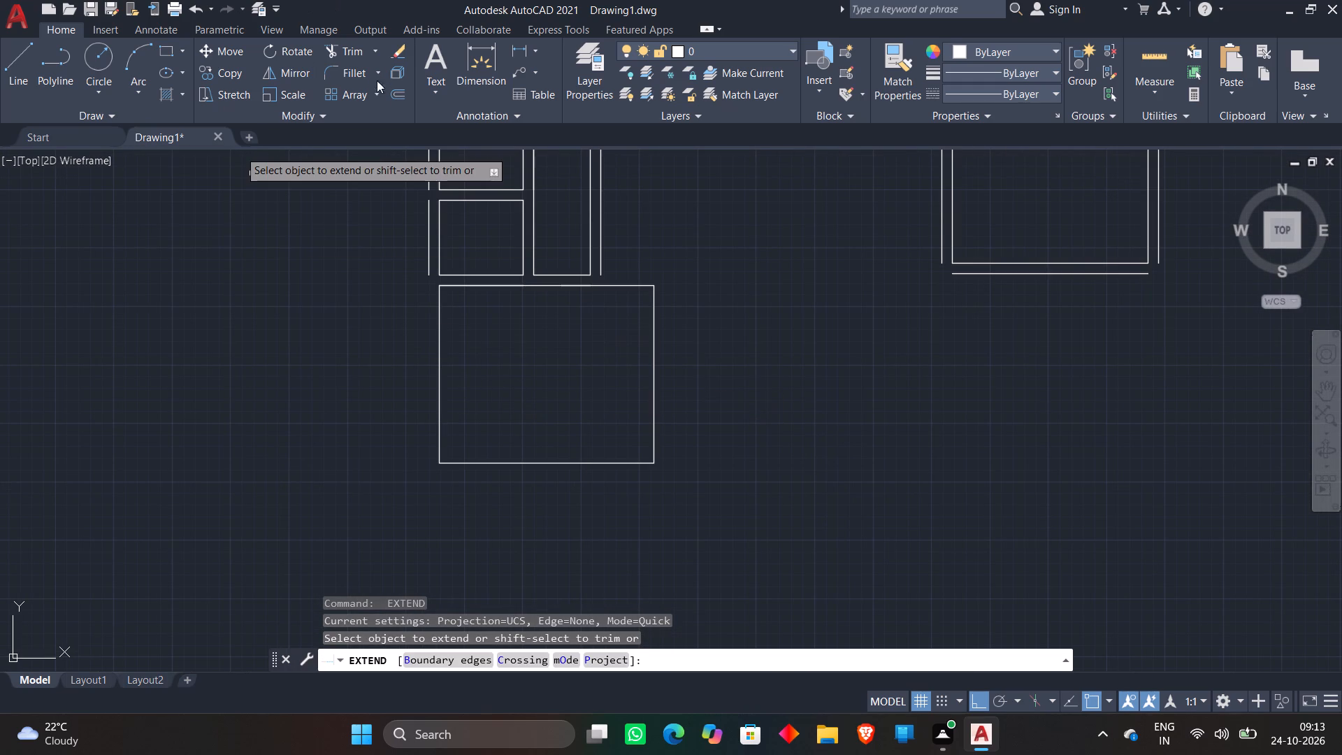
click(402, 92)
key(space)
click(440, 358)
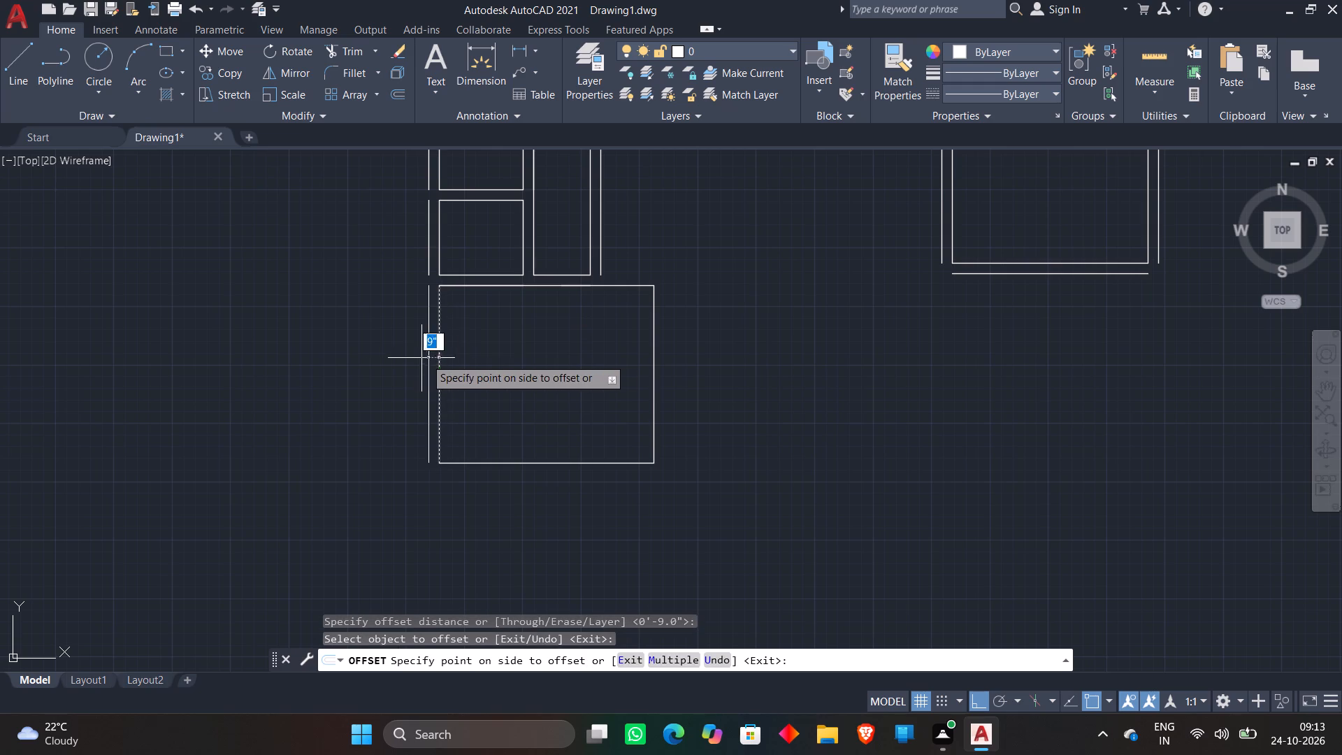
click(391, 361)
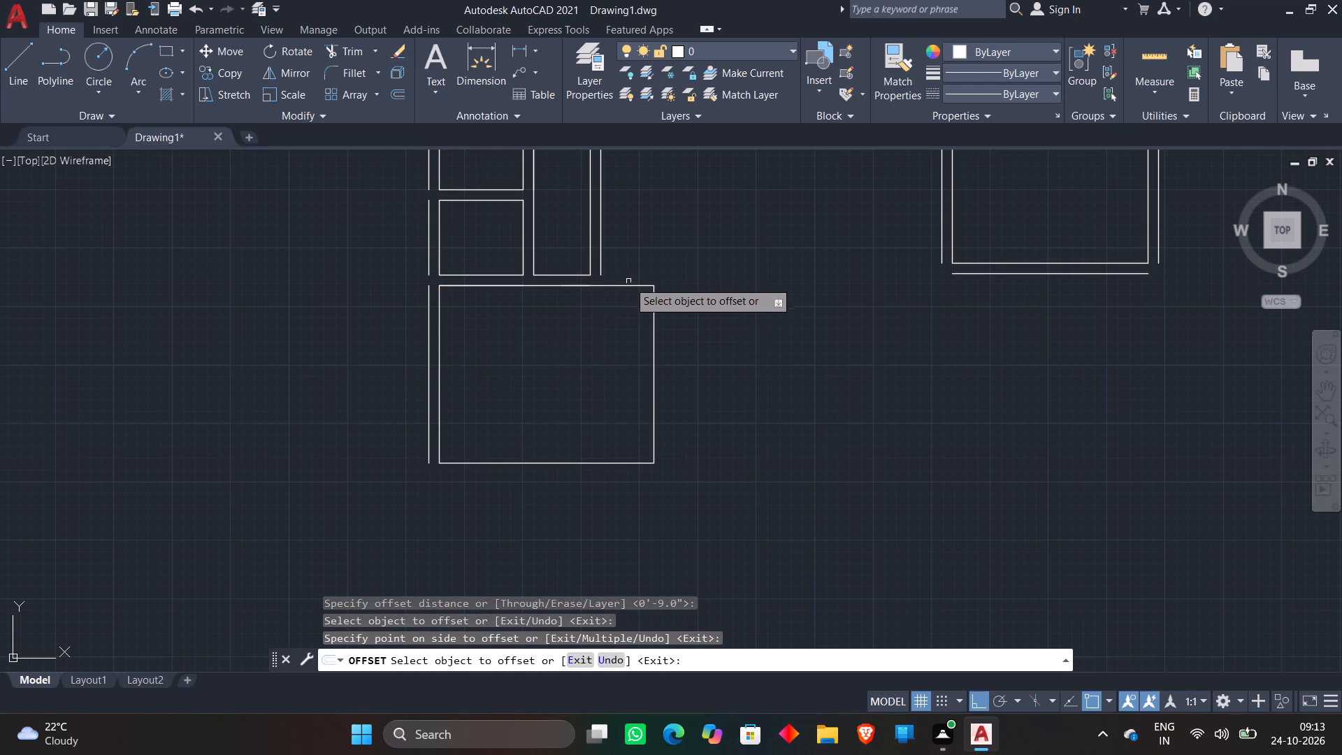
click(628, 283)
click(638, 238)
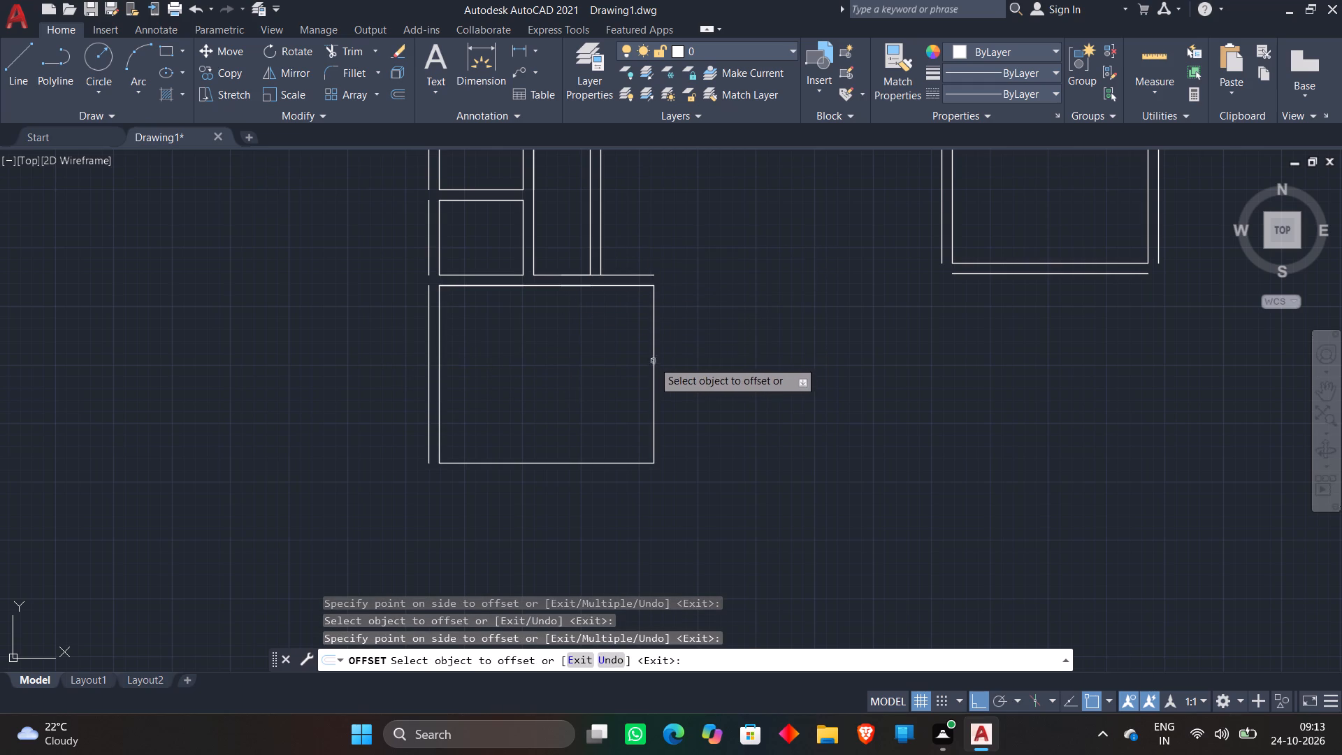
click(656, 360)
click(757, 343)
click(600, 461)
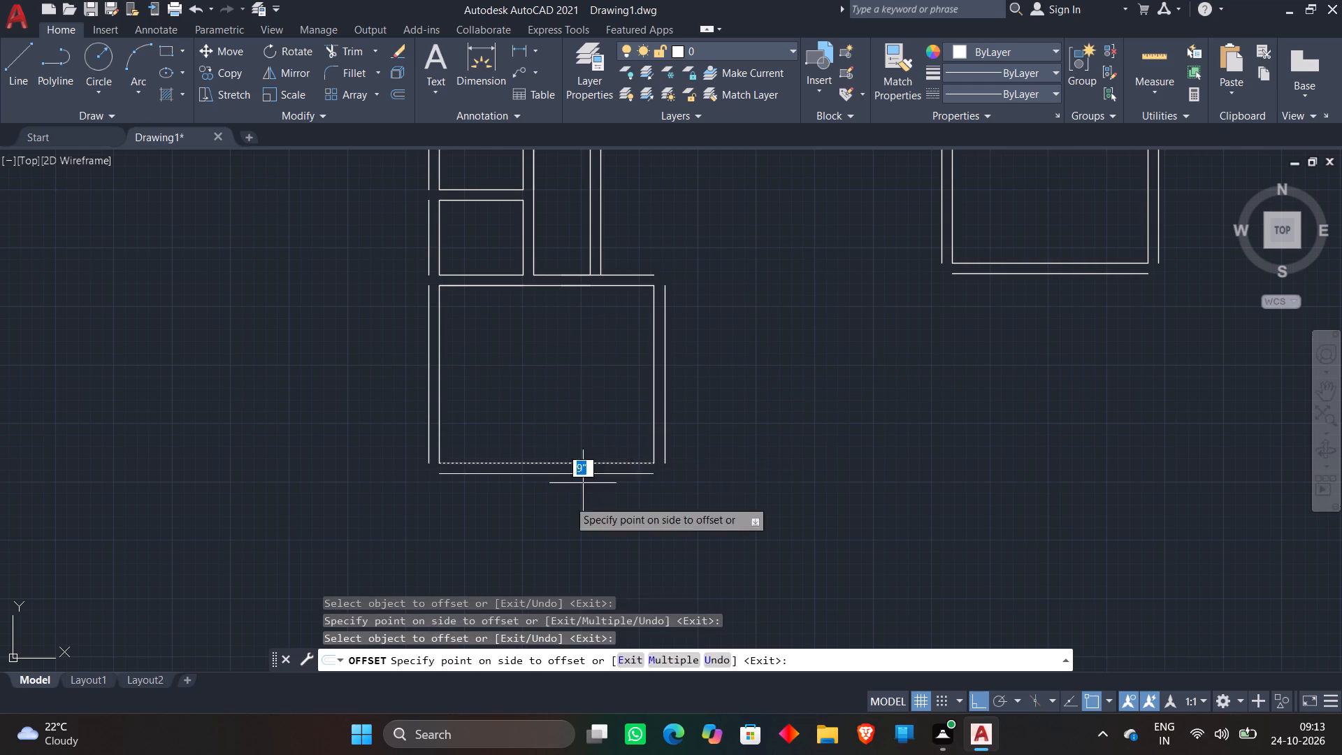
click(559, 512)
key(space)
Draw a room outline from the left end of the outer bottom wall line: 10'4" down, 15'4" right and 10'4" up.
middle_drag(559, 508, 510, 316)
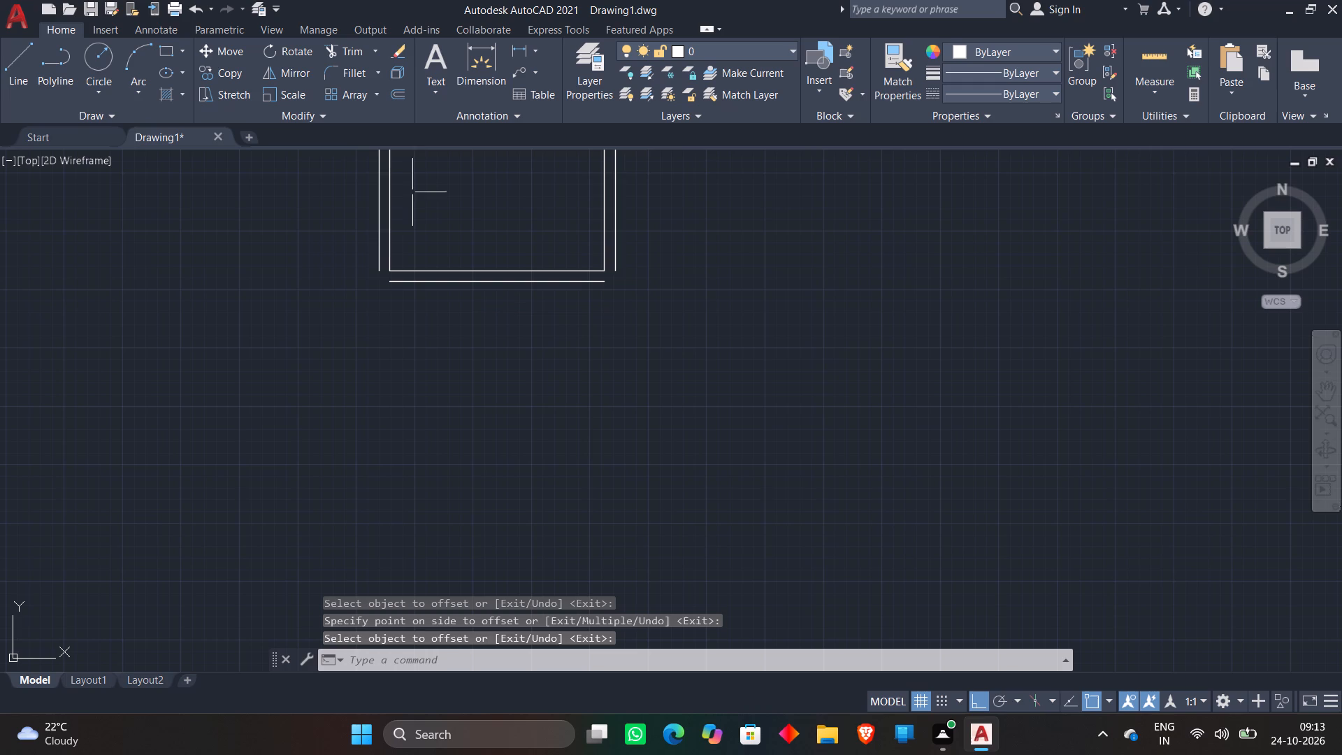
click(25, 65)
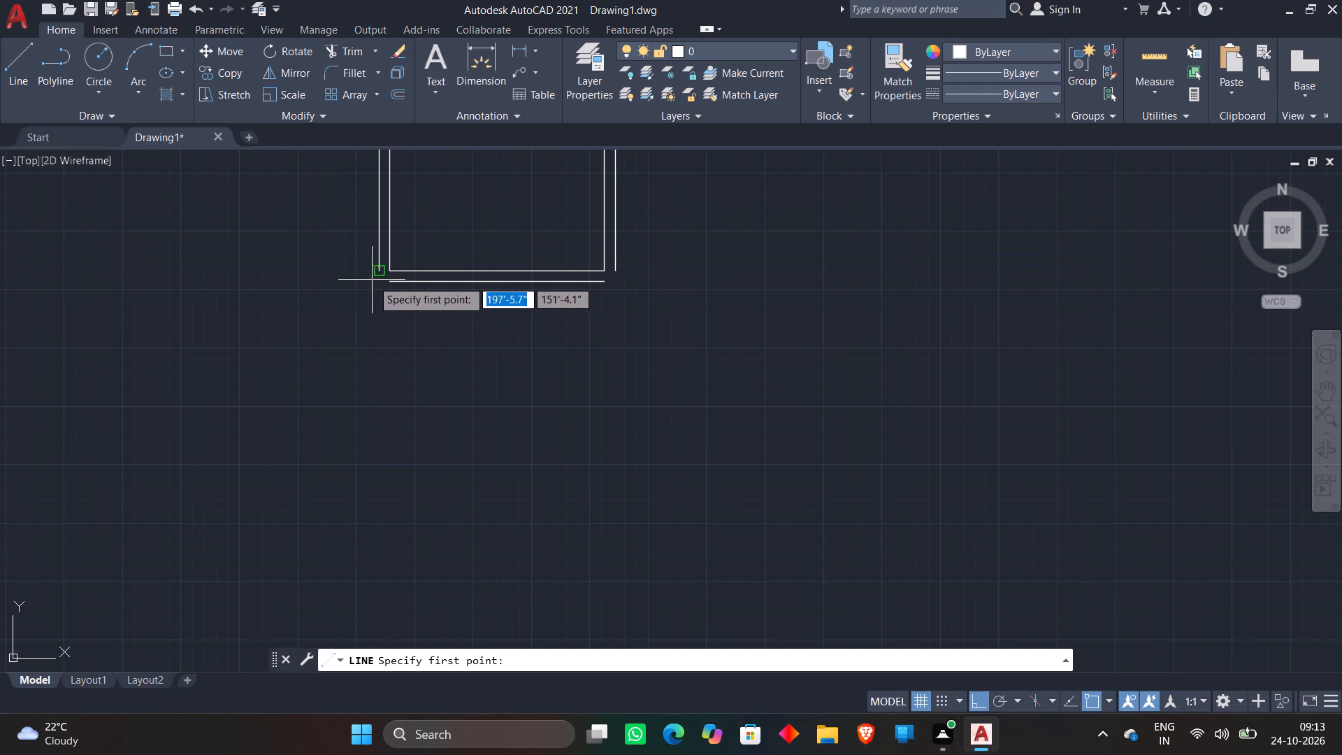
click(386, 283)
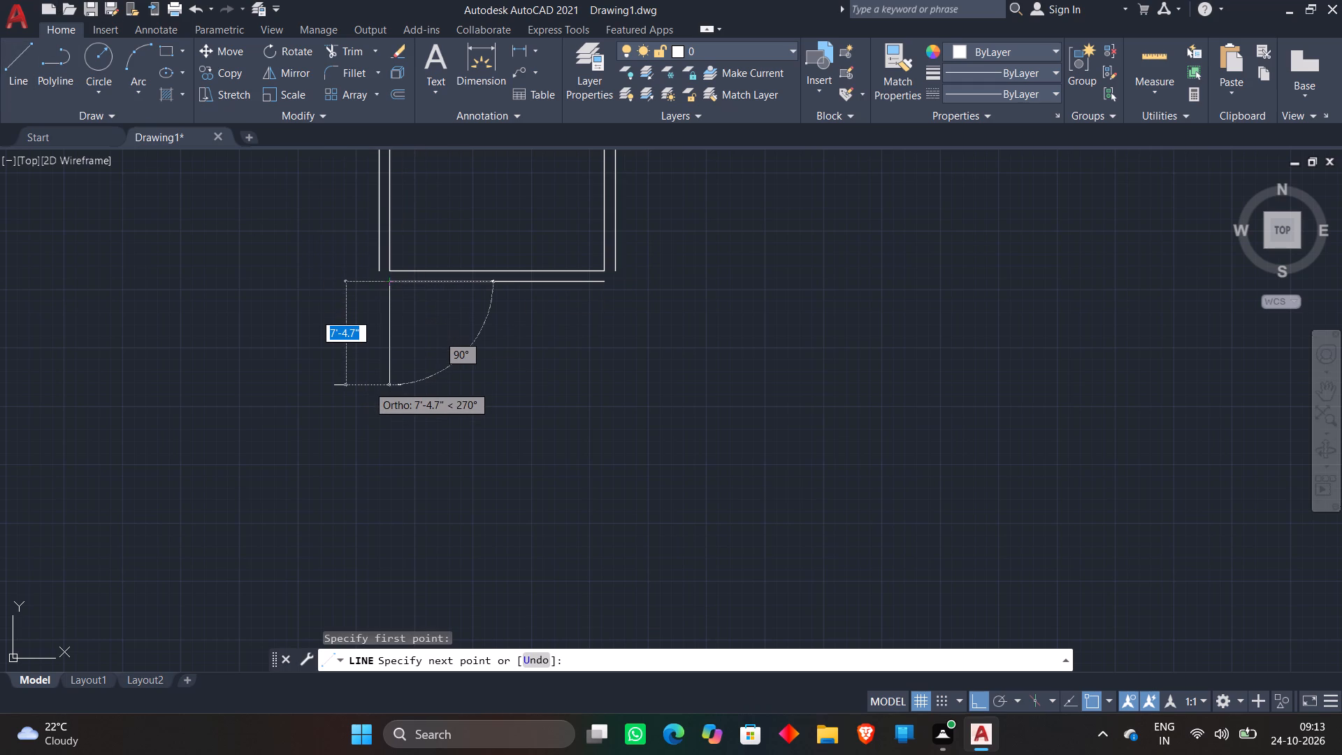
text(10'4")
key(Return)
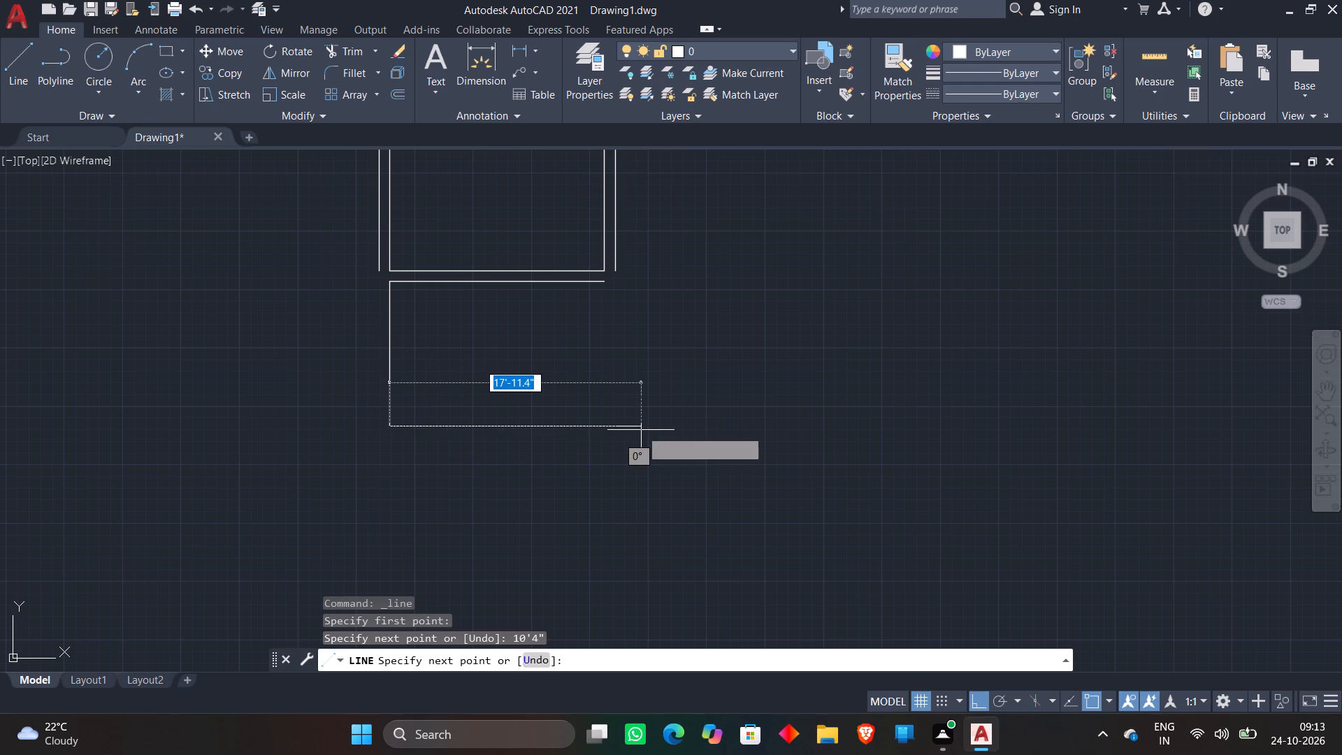
text(15'4)
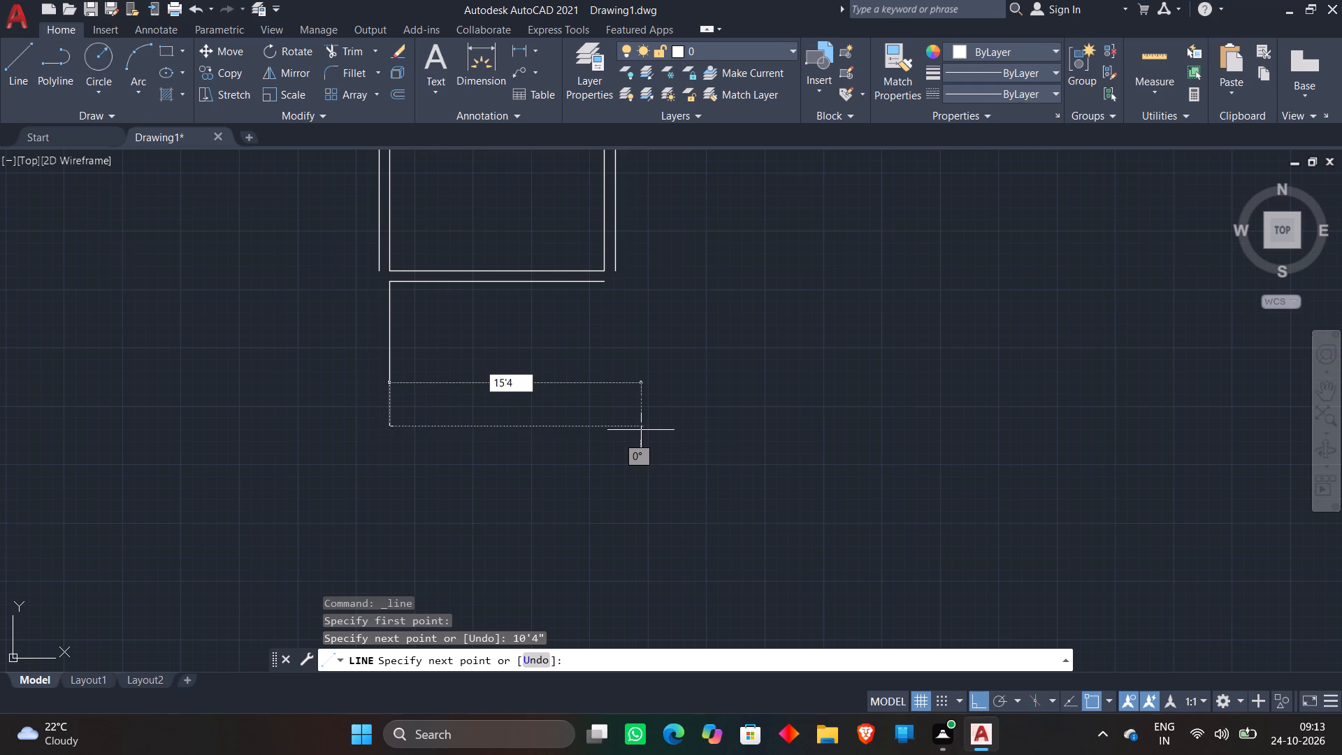
key(shift+quotedbl)
key(Return)
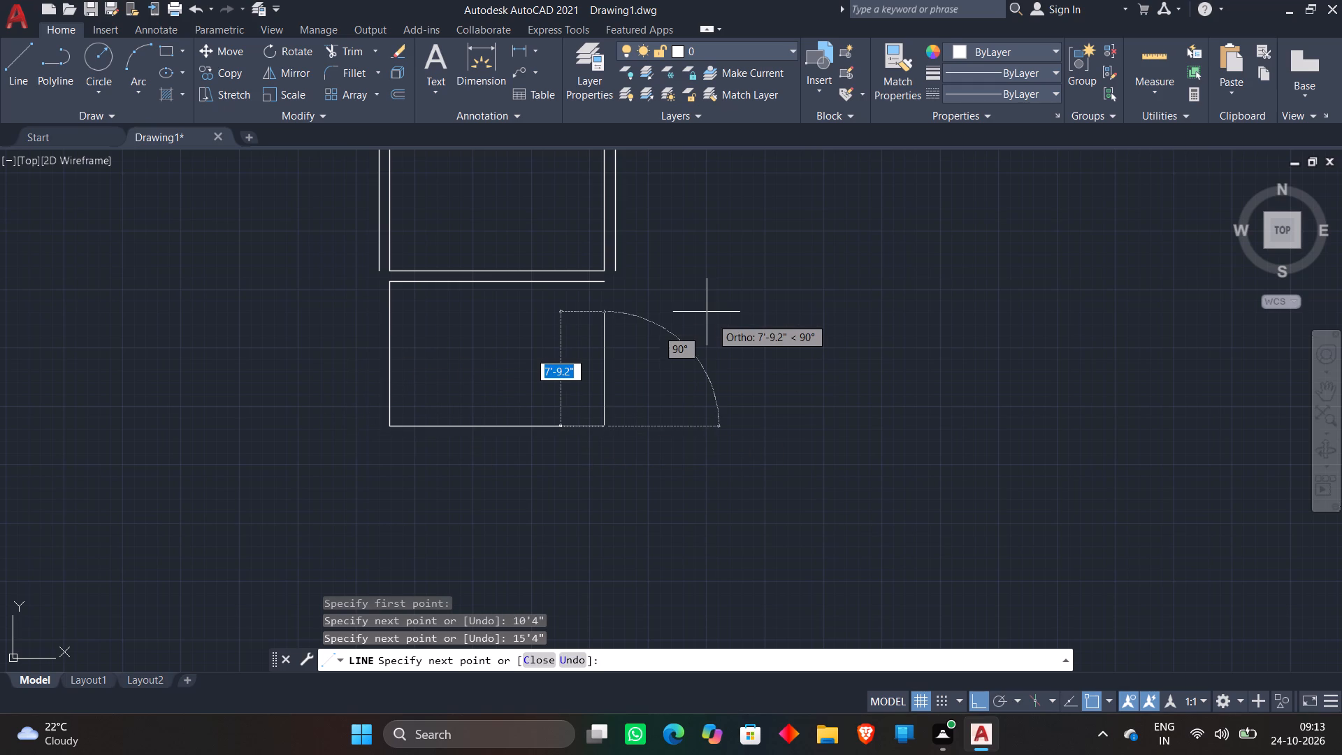
text(10'4")
key(Return)
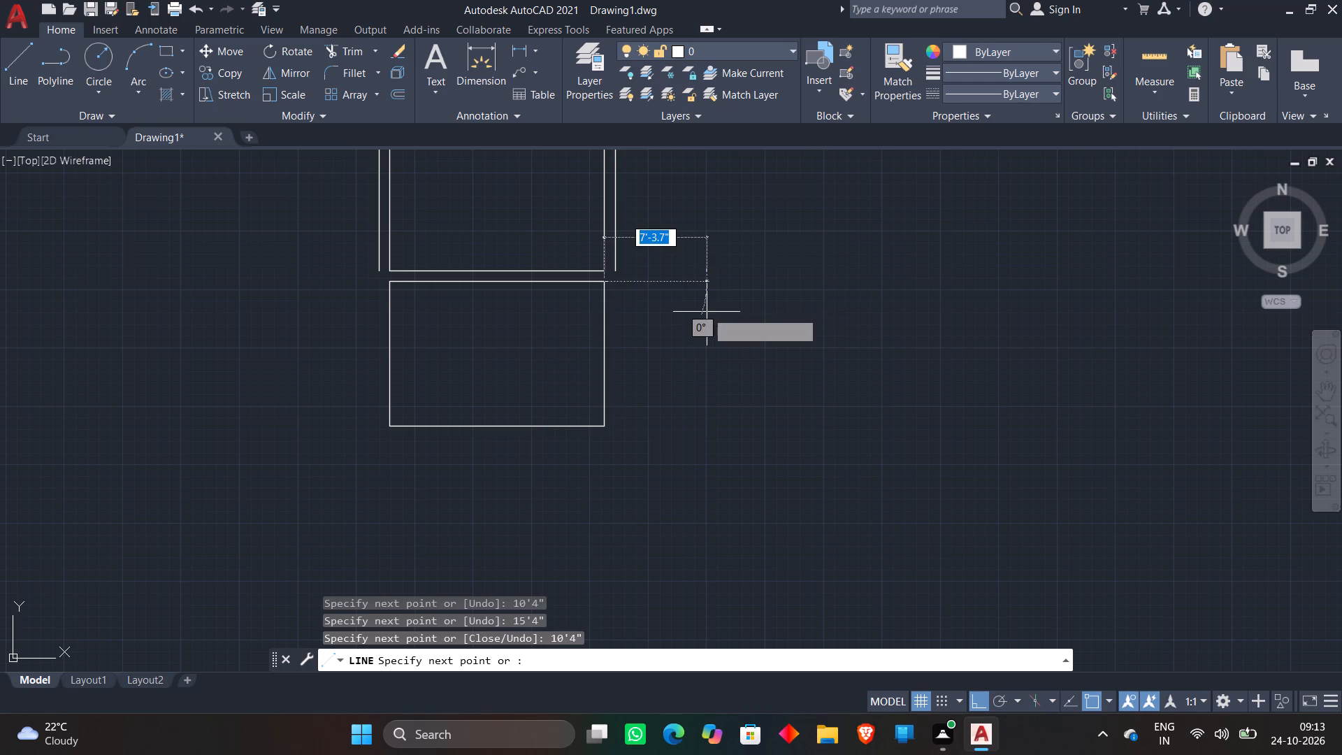
key(Escape)
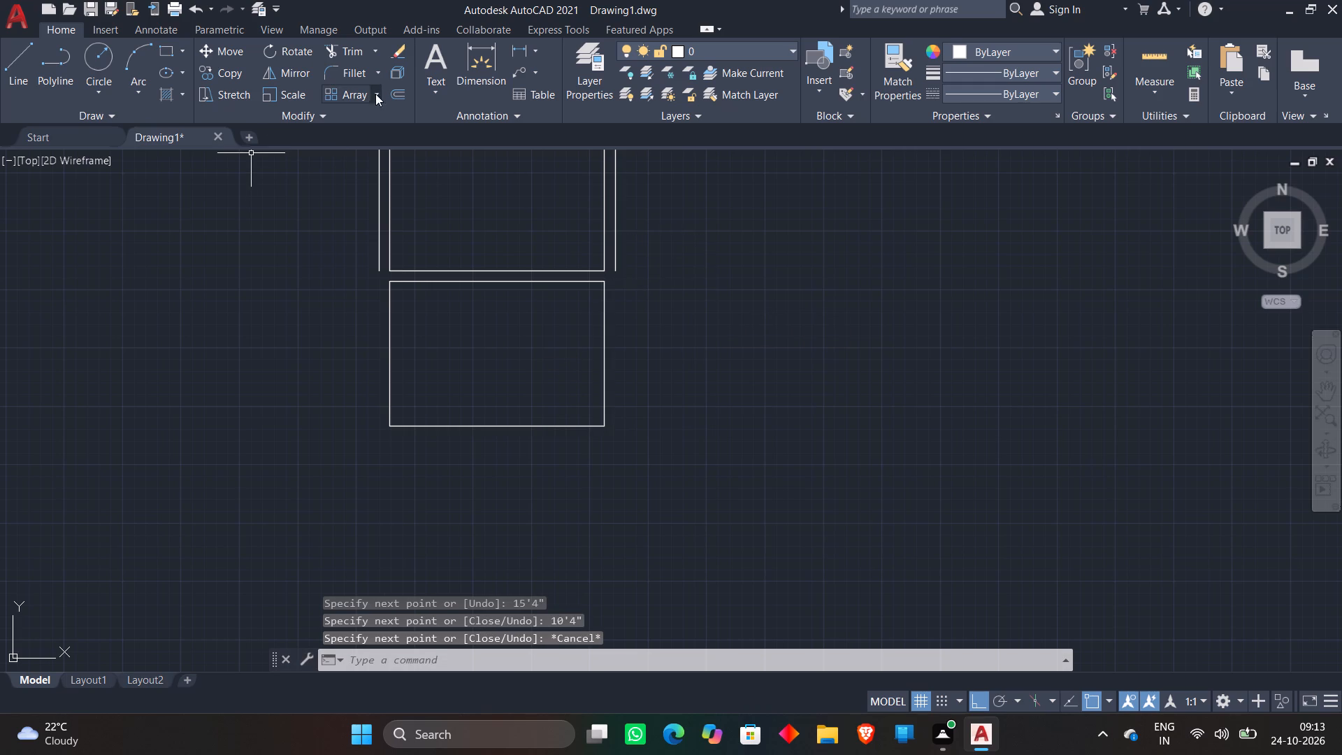
Offset the left, bottom and right wall lines of the 15'4" by 10'4" room 9" outward.
click(392, 94)
key(space)
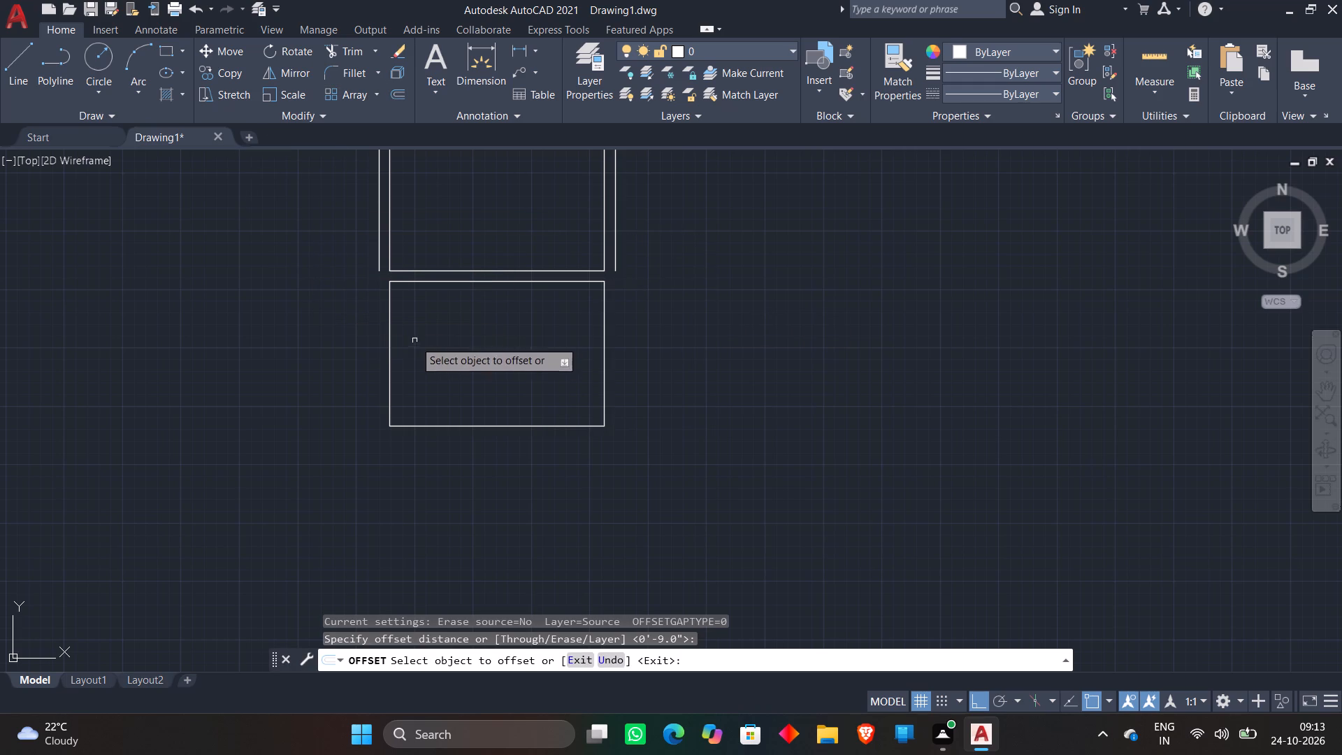
click(390, 352)
click(261, 353)
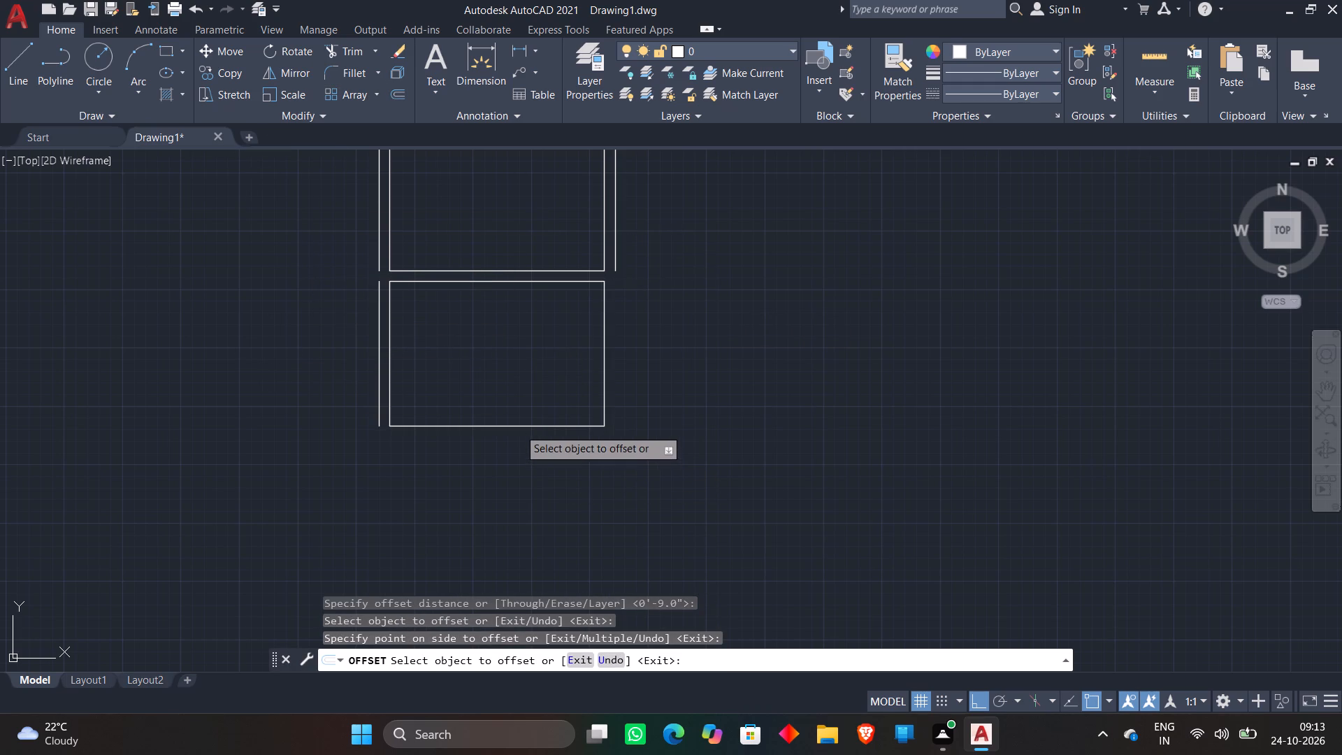
click(517, 428)
click(489, 498)
click(604, 392)
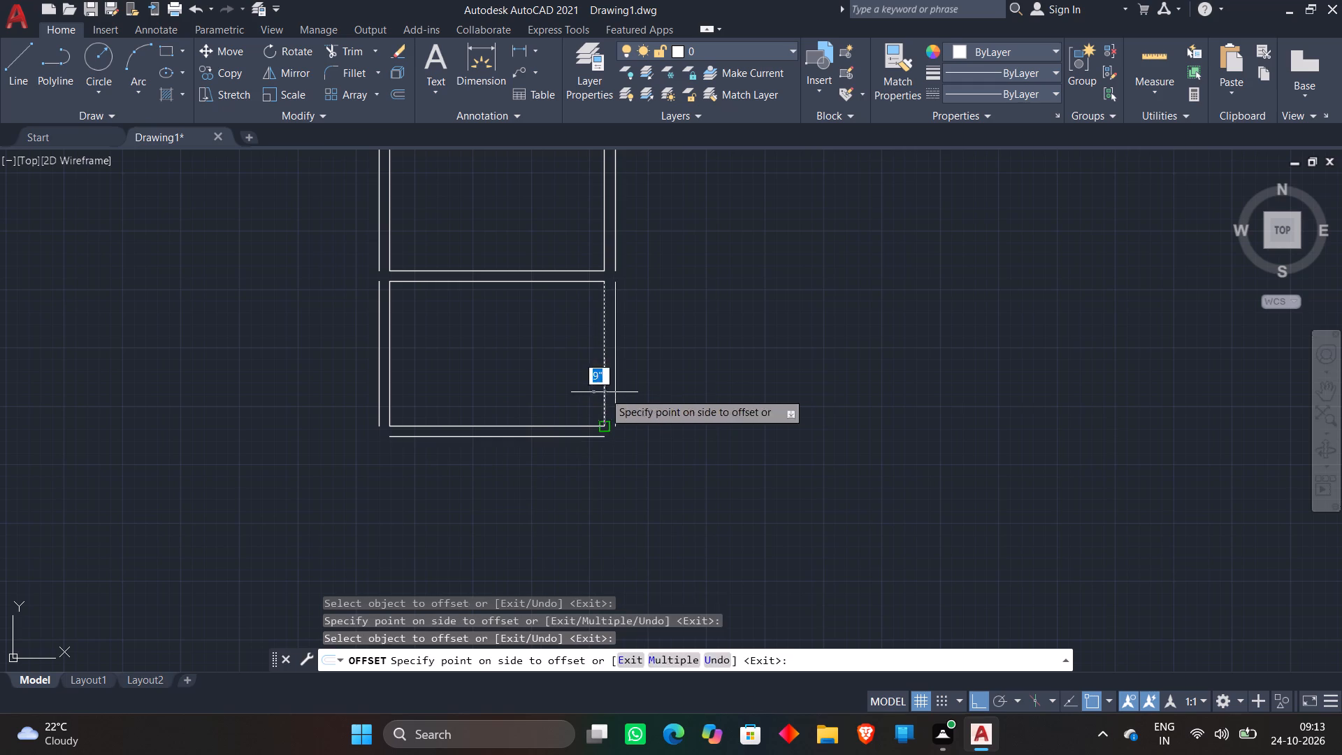
click(727, 391)
key(space)
Draw a small room outline from the bottom end of the 15'4" by 10'4" room's outer right wall line: 7' right, 5' up, 7' left.
scroll(727, 391, down, 2)
middle_drag(727, 391, 602, 395)
scroll(602, 394, up, 1)
scroll(793, 357, up, 1)
middle_drag(793, 357, 469, 388)
click(13, 83)
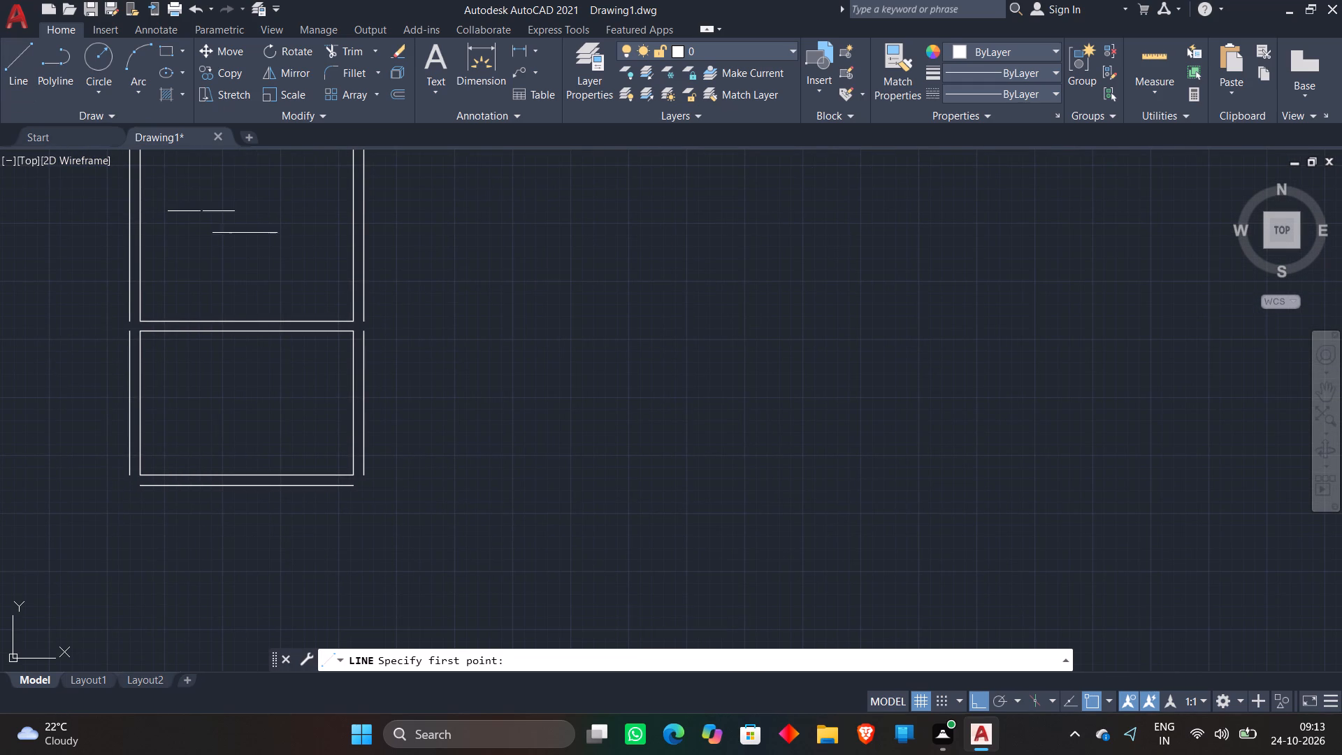
click(367, 474)
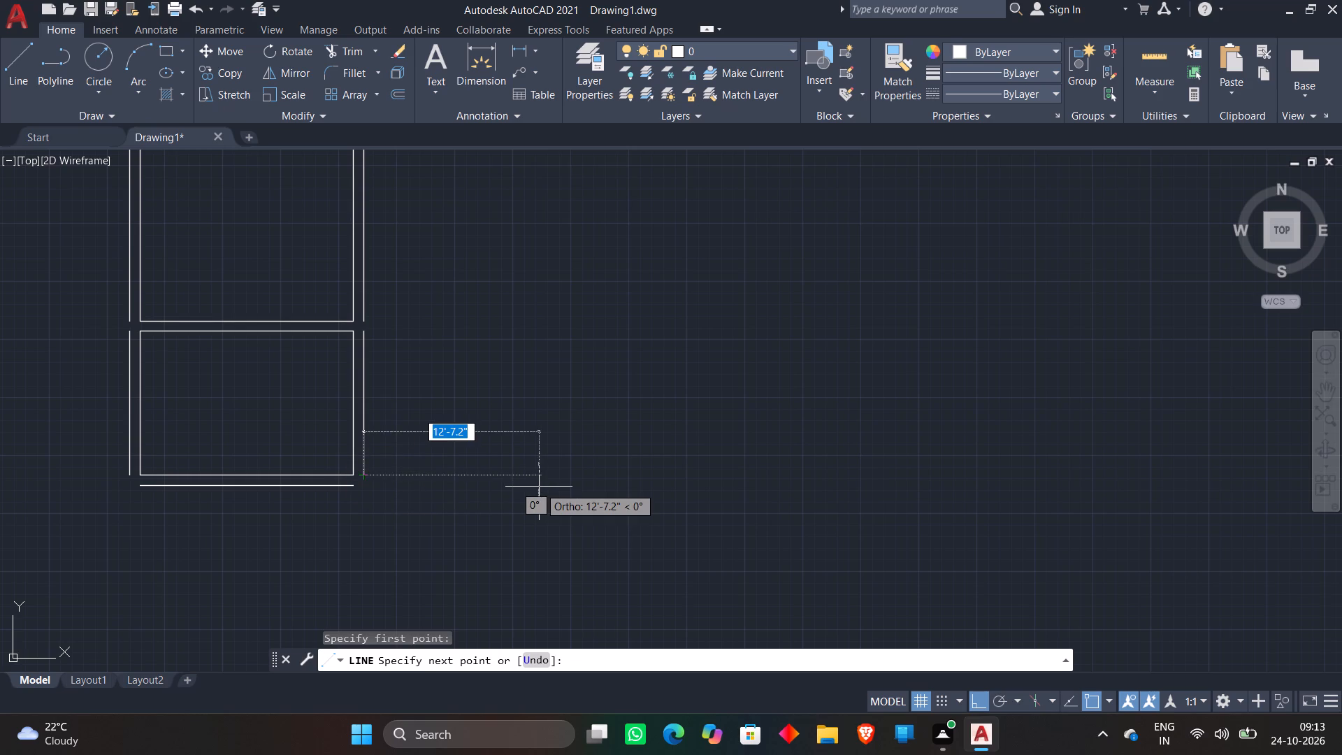
text(7')
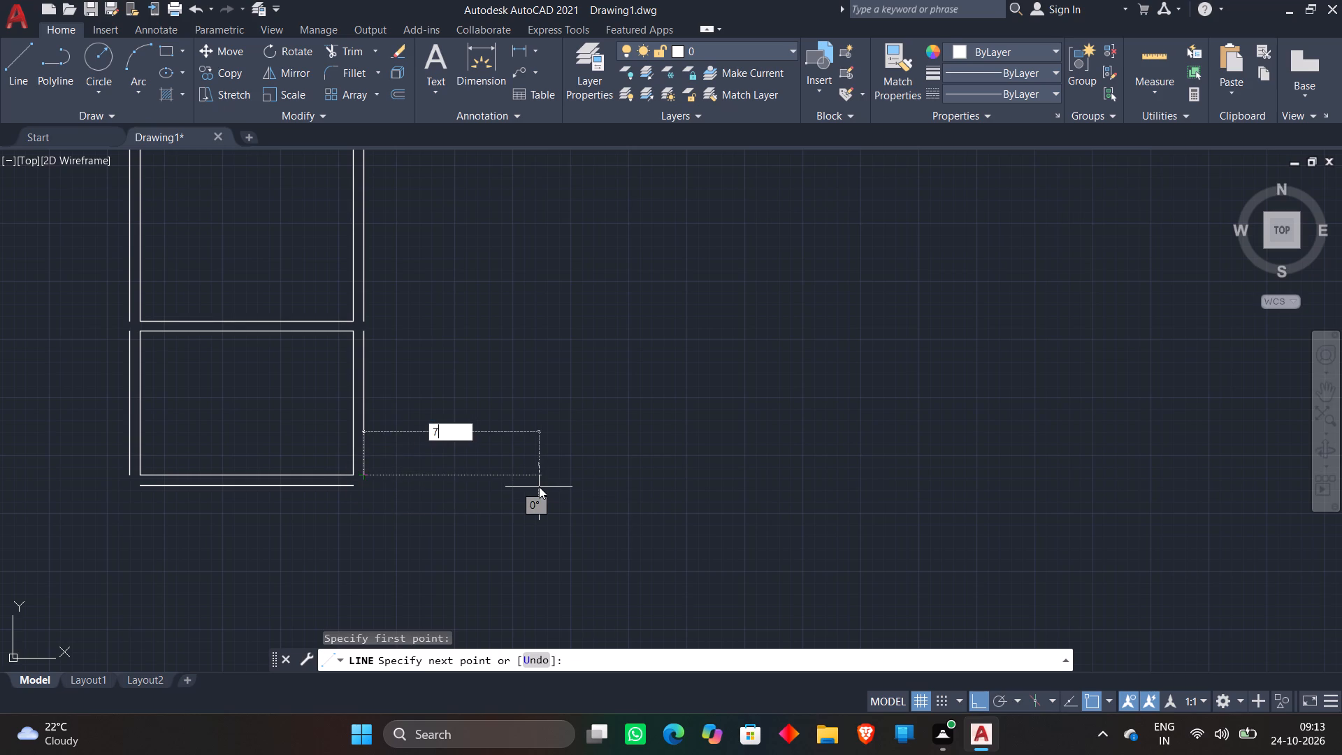
key(Return)
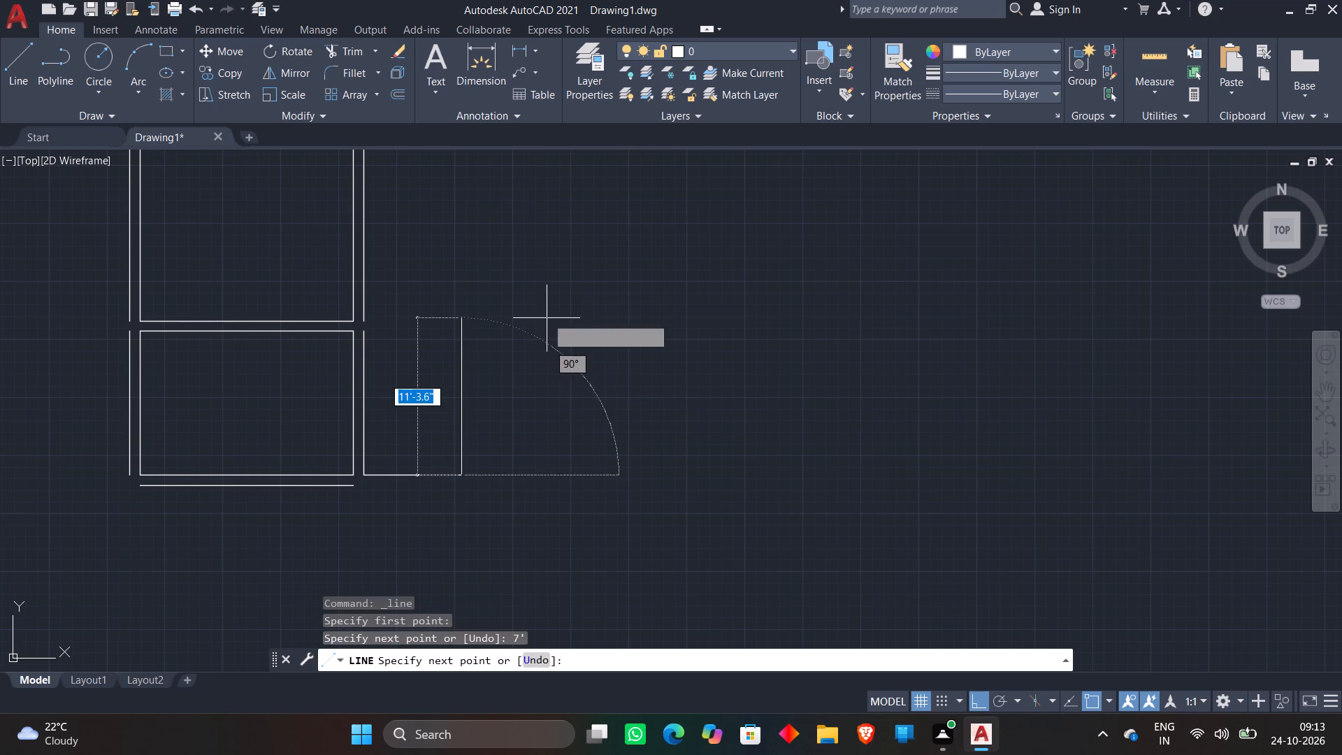
text(5')
key(Return)
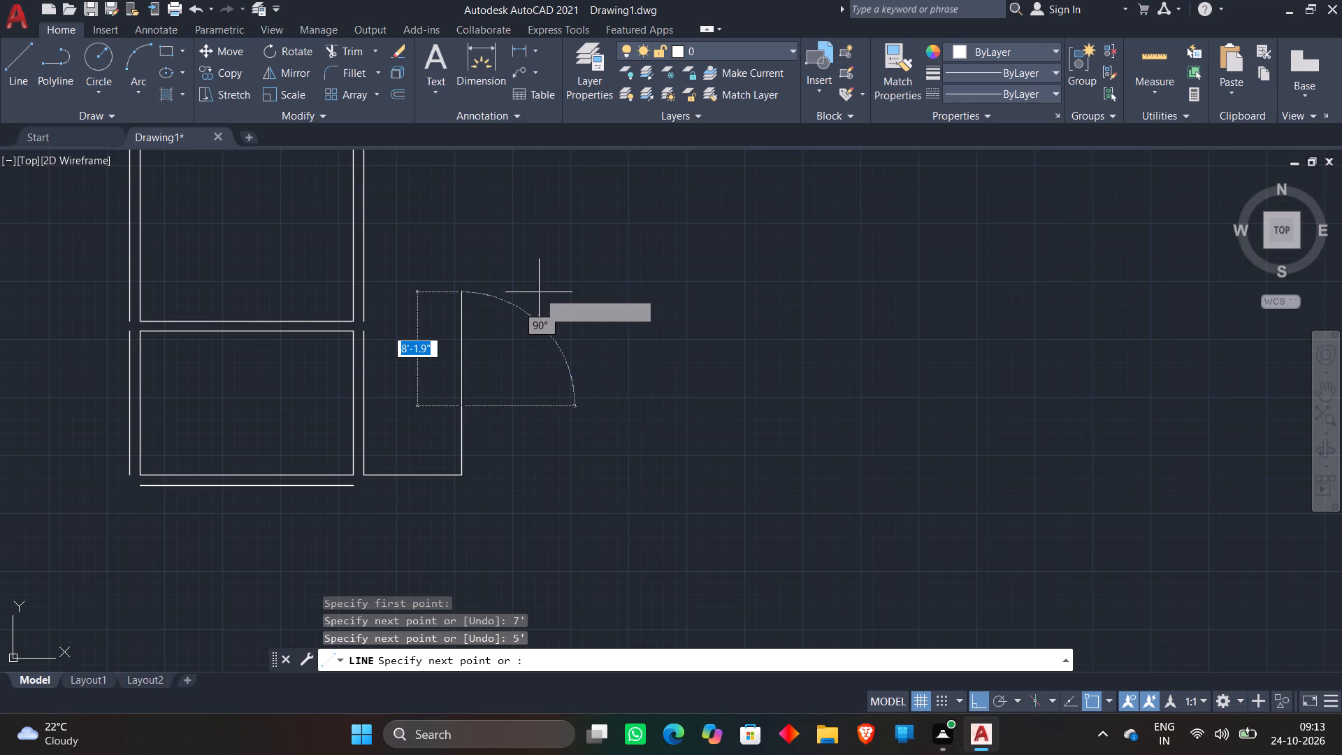
scroll(539, 292, up, 2)
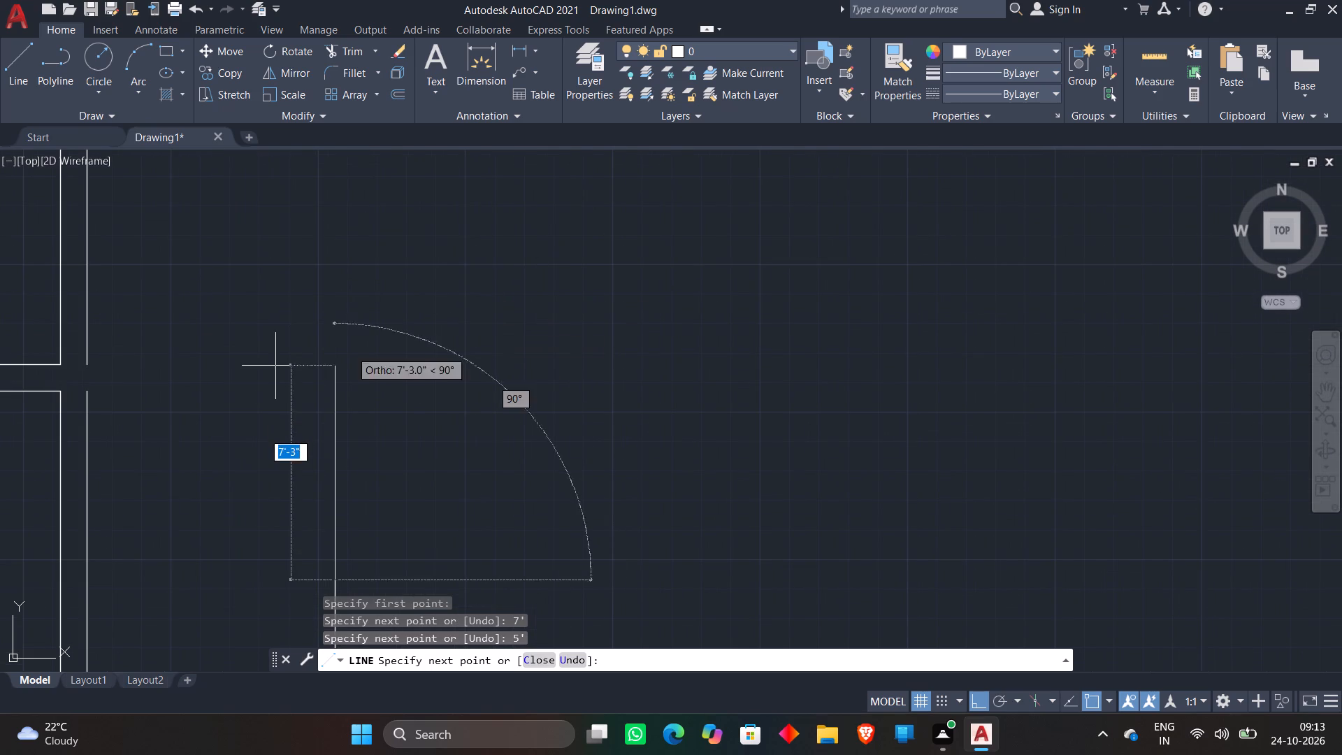
scroll(218, 382, down, 2)
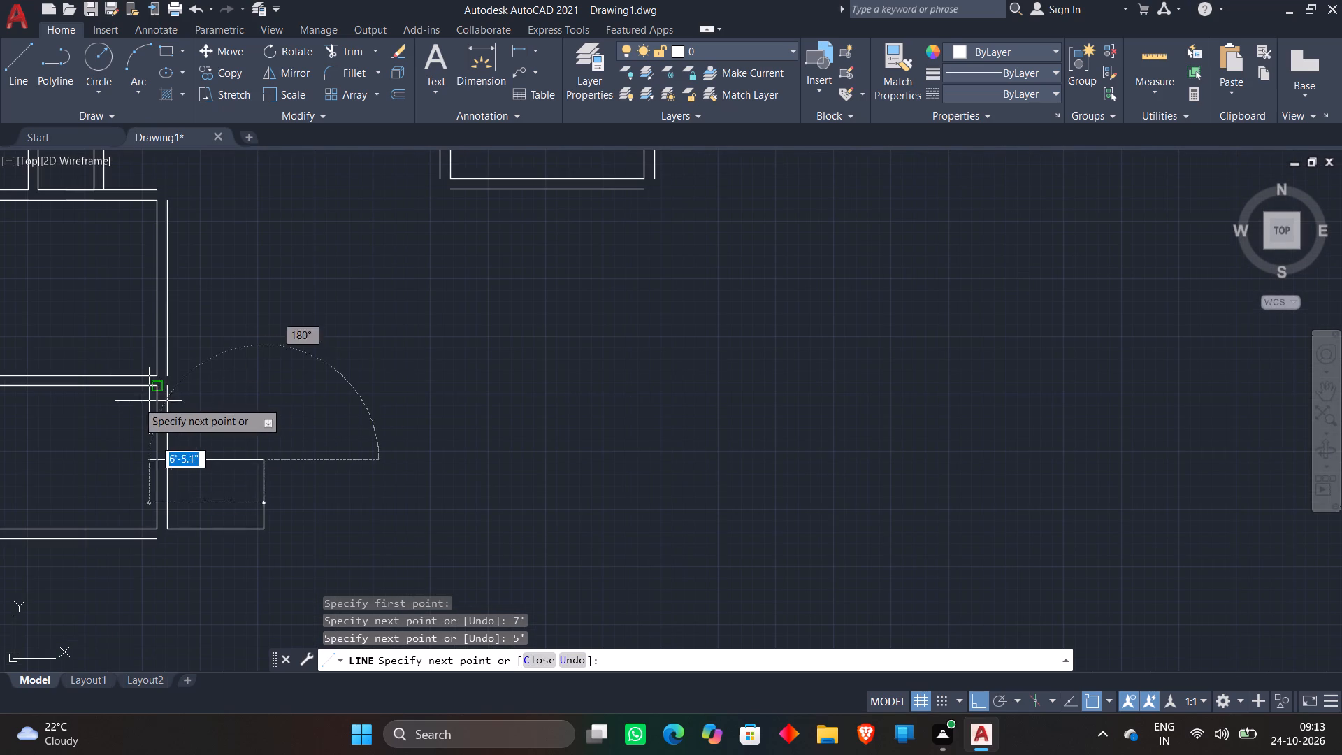
text(7')
key(Return)
key(space)
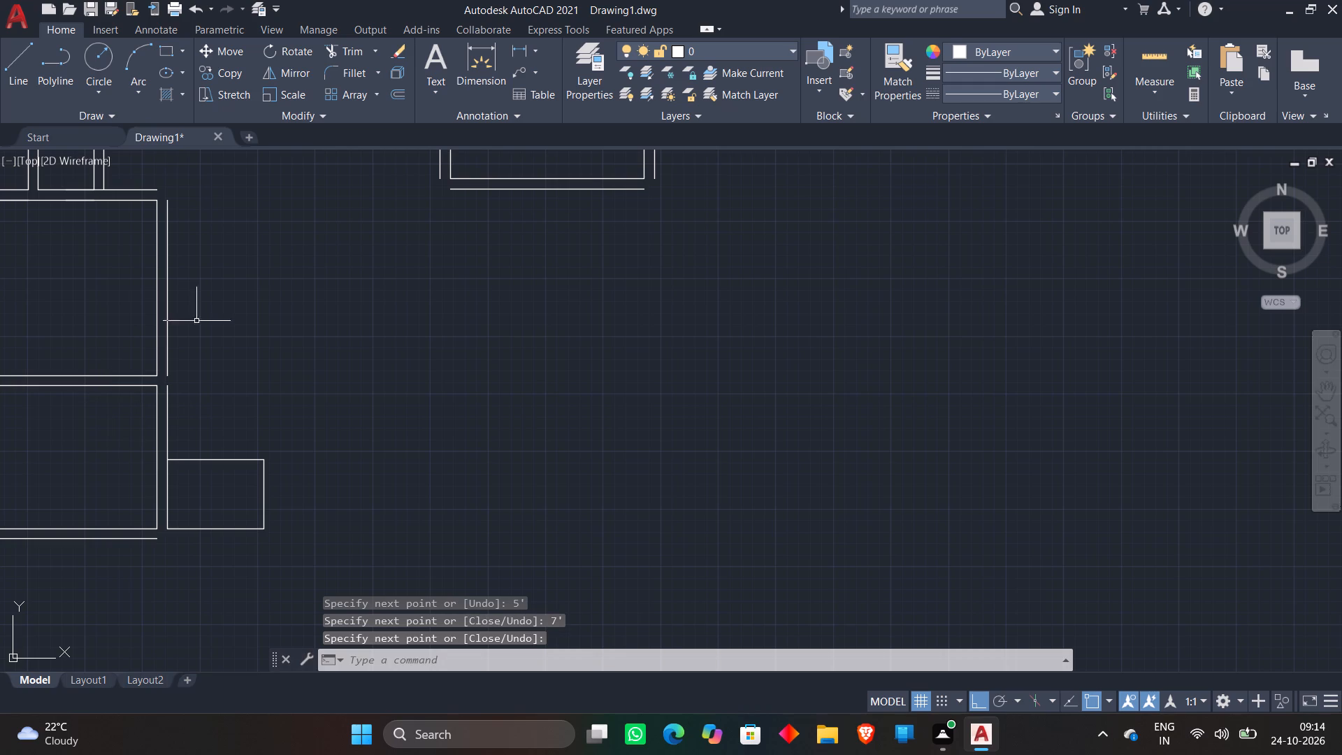
Offset the top, right and bottom wall lines of the 7' by 5' room 9" outward.
click(398, 96)
key(space)
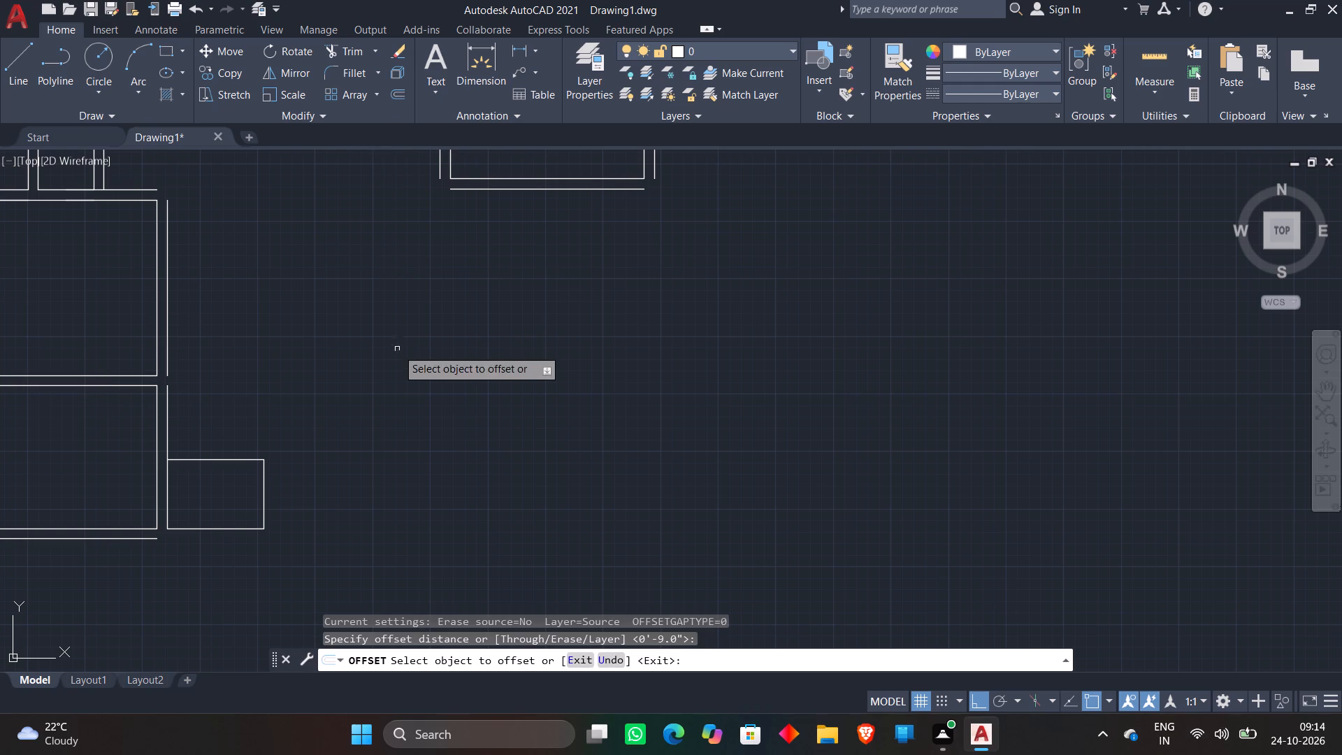
middle_drag(363, 373, 579, 330)
scroll(396, 401, up, 1)
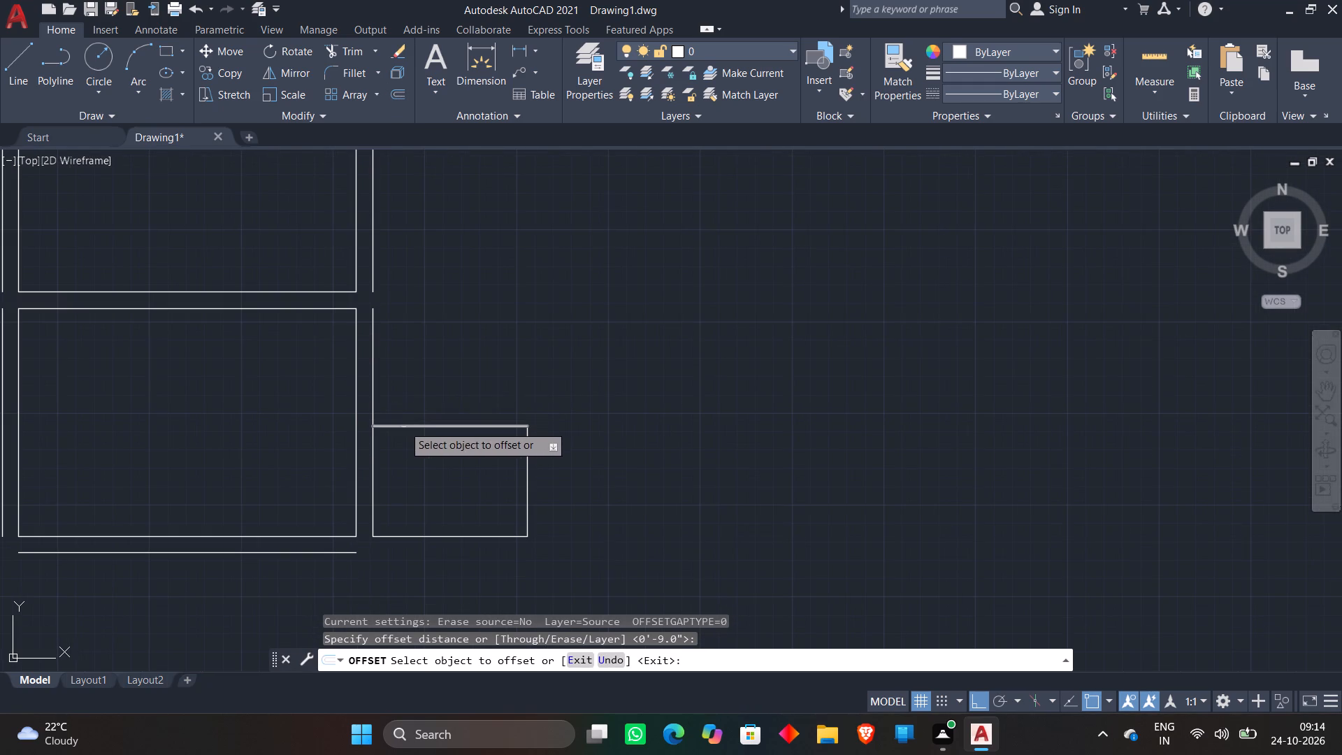
click(405, 426)
click(437, 384)
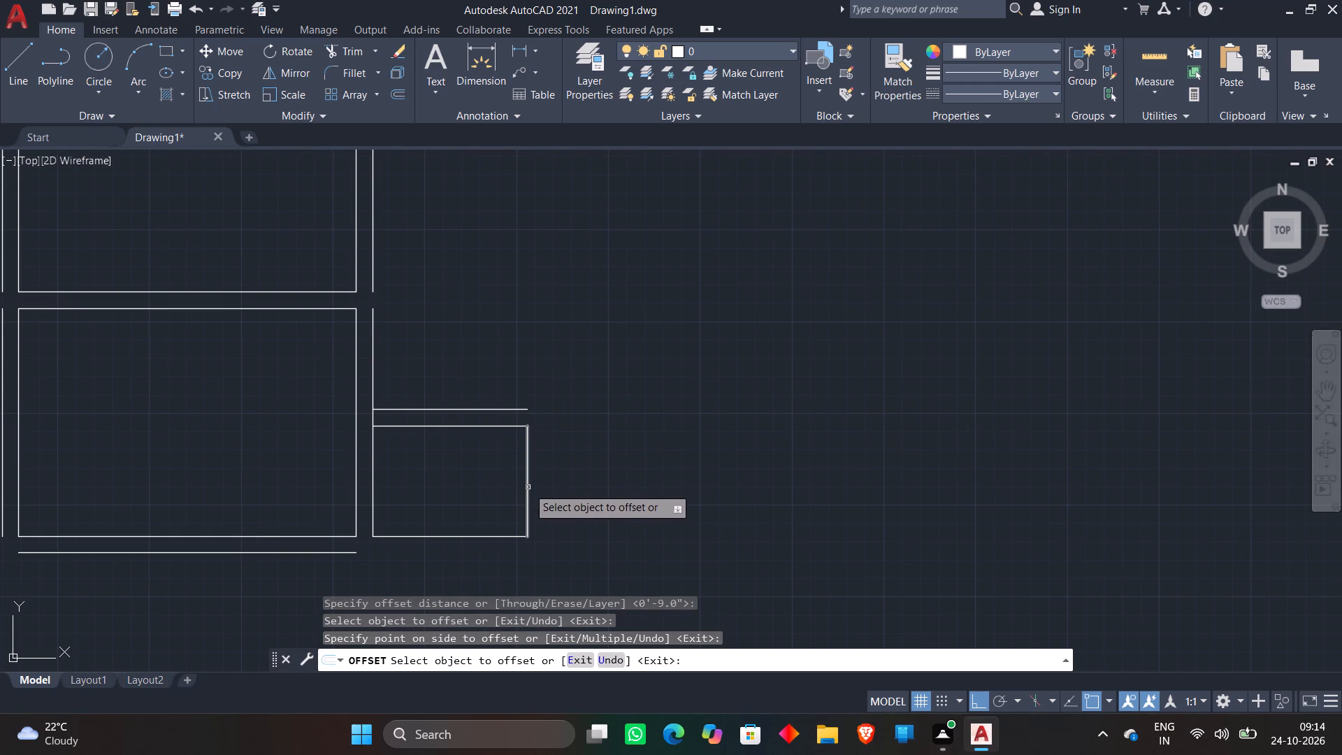
click(528, 487)
click(629, 487)
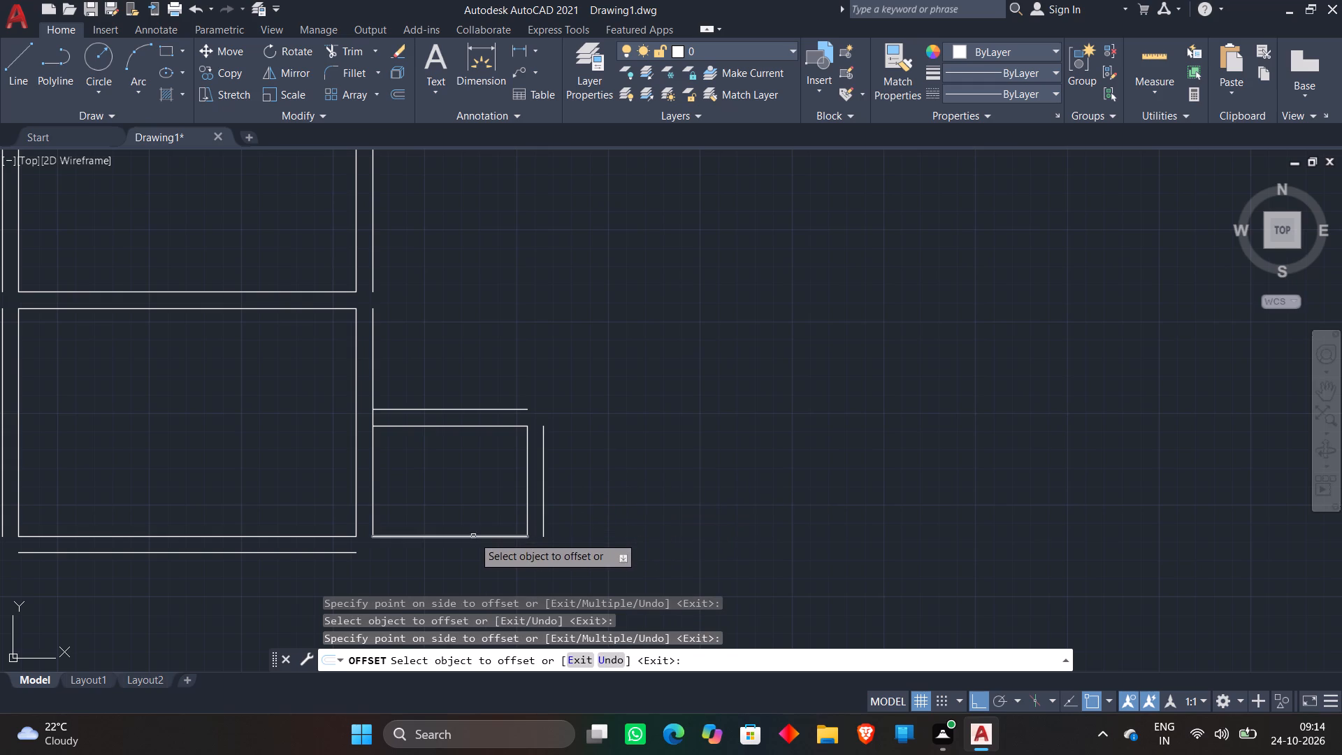
click(473, 539)
click(458, 584)
key(space)
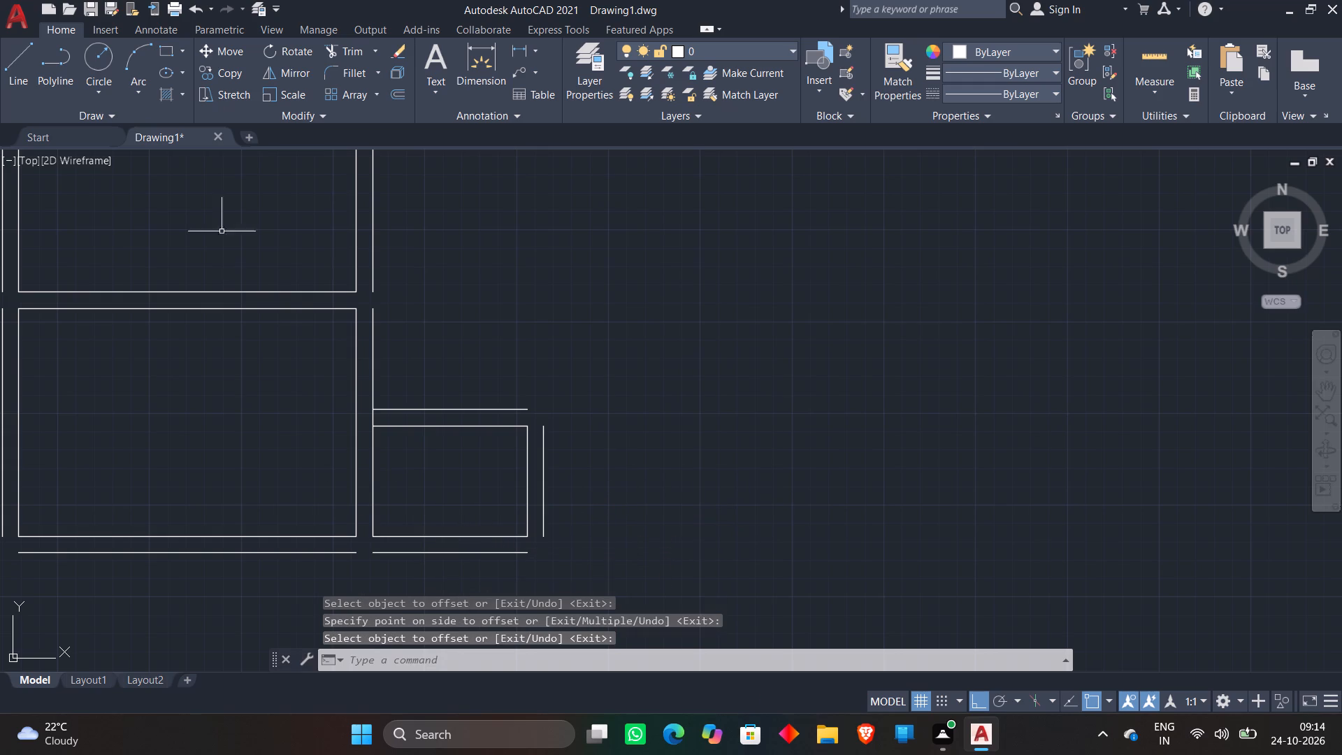
Trim the vertical line segment between the 7' by 5' room's top wall line and its outer offset.
click(336, 48)
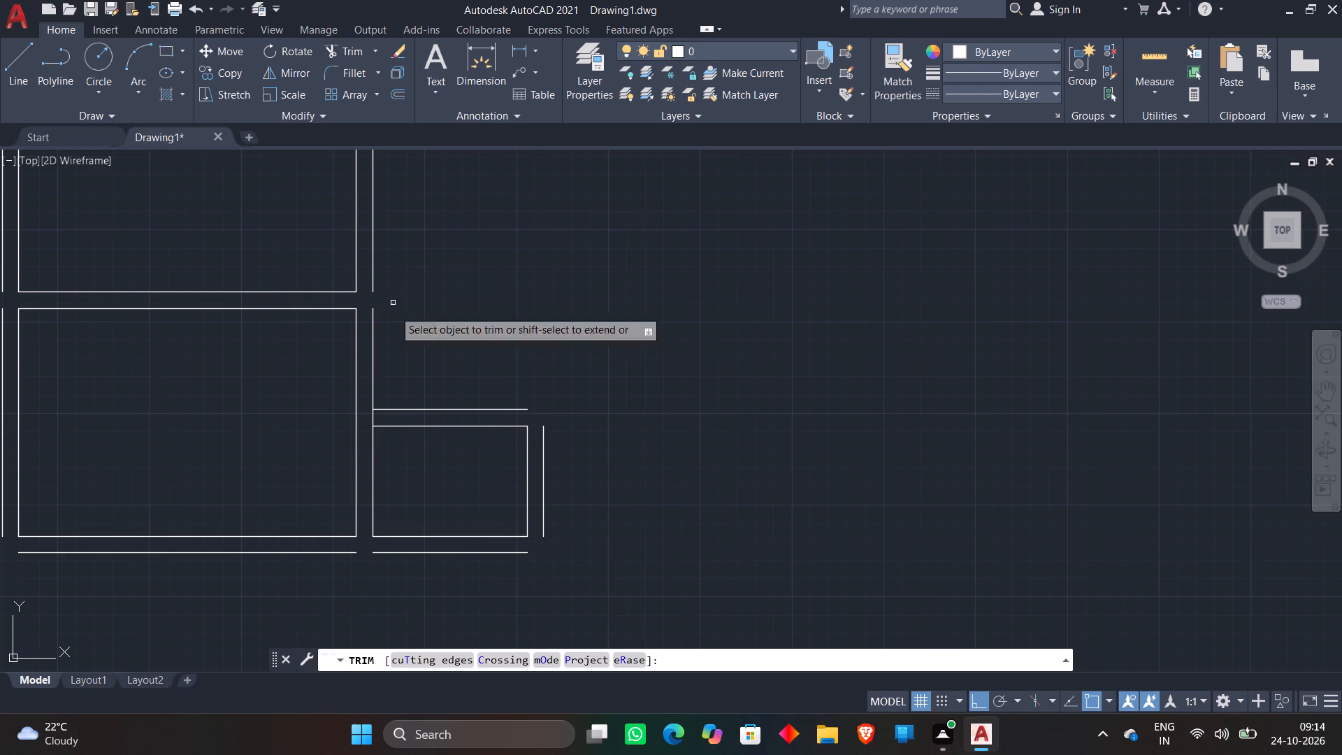
scroll(404, 403, up, 3)
click(246, 461)
click(300, 460)
key(space)
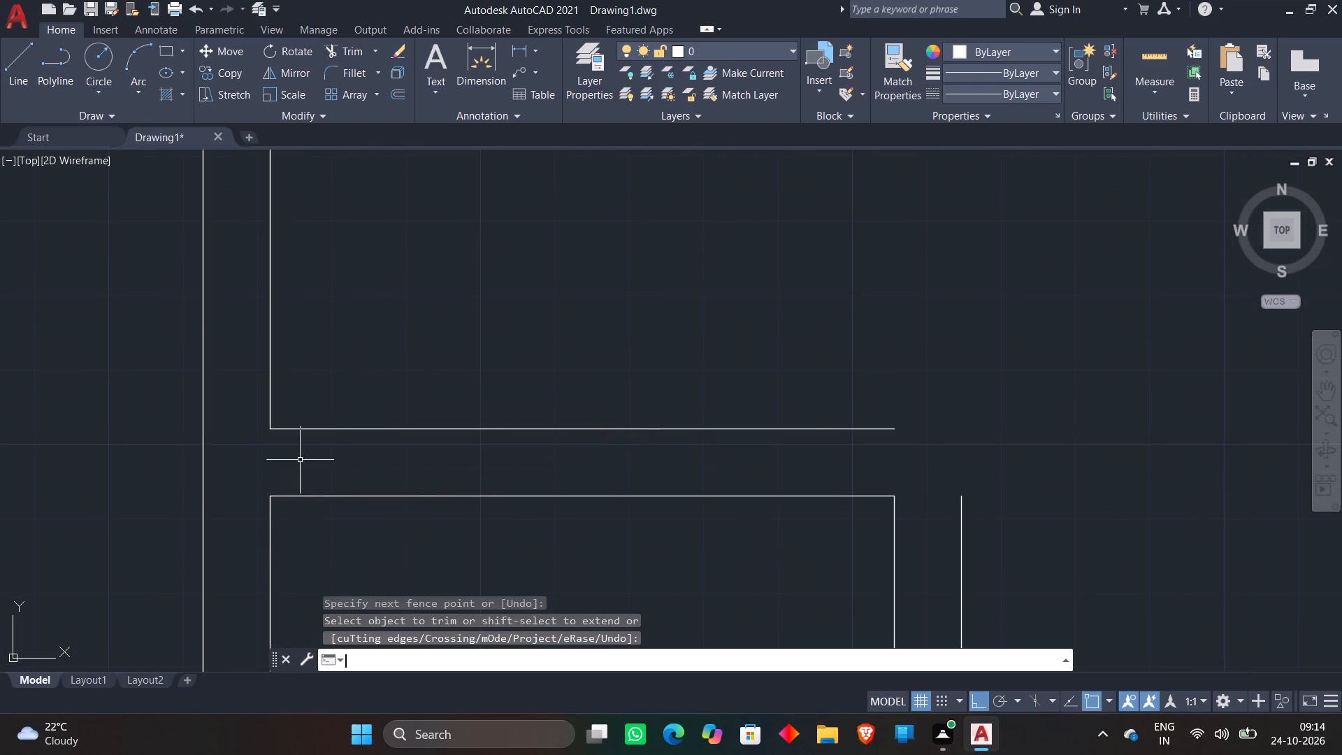
Draw a line 7' right from the top of the 15'4" by 12'8" room's outer right wall, continuing down to the 7' by 5' room's outer top line.
scroll(633, 245, down, 3)
scroll(795, 308, down, 1)
middle_drag(792, 313, 647, 330)
middle_drag(659, 314, 625, 340)
middle_drag(637, 220, 607, 343)
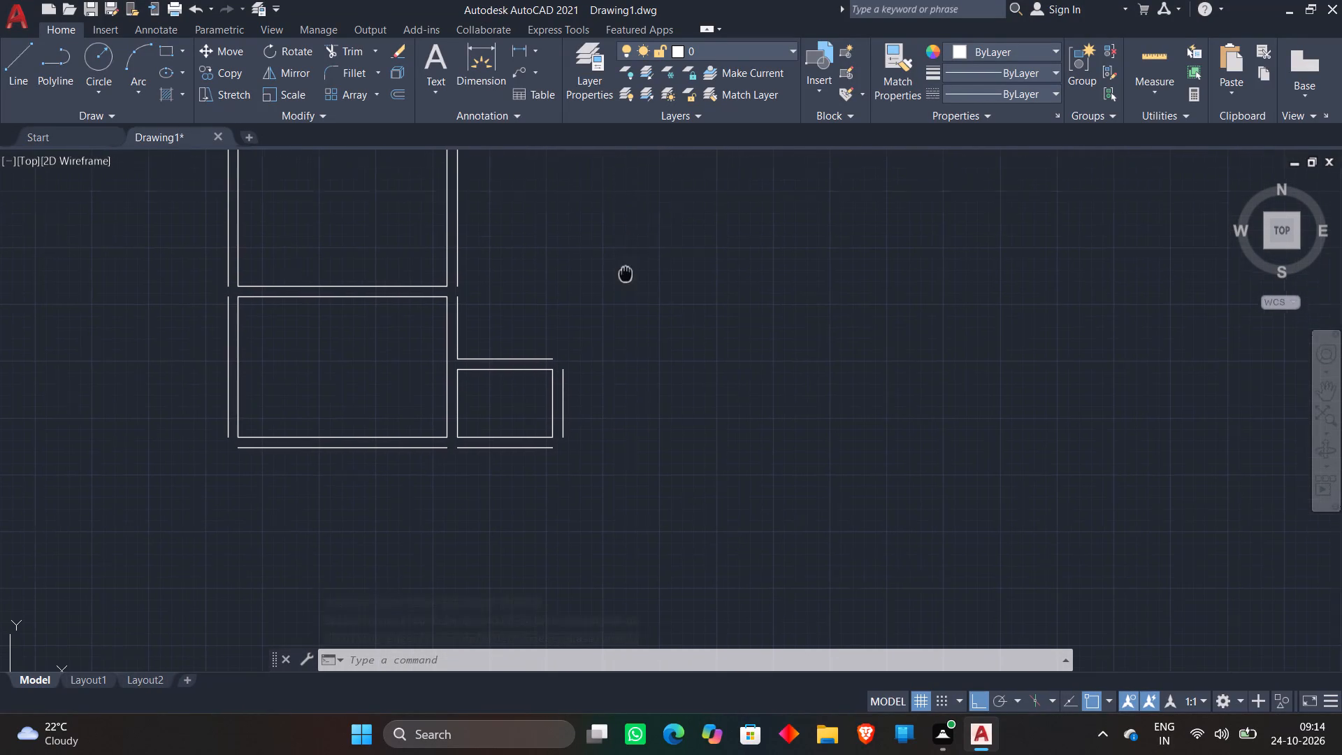
middle_drag(607, 343, 585, 458)
middle_drag(542, 349, 482, 412)
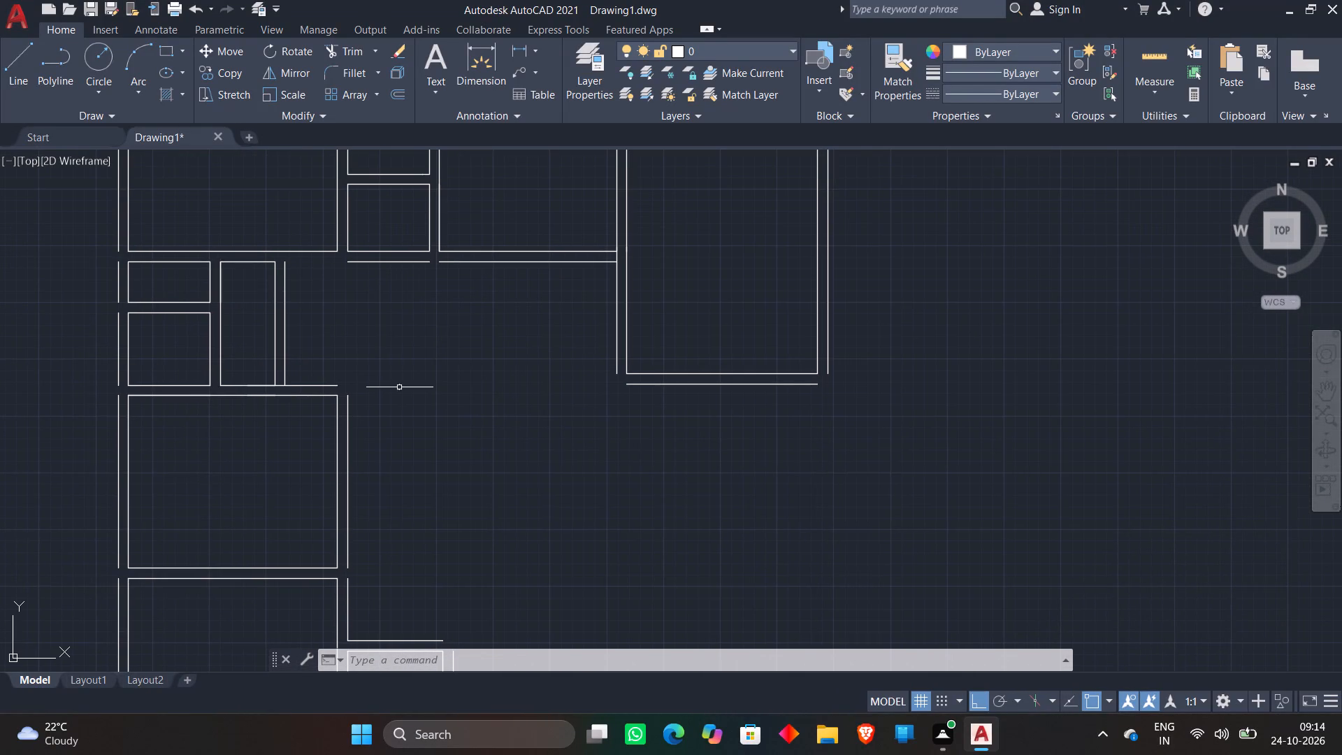
key(l)
key(space)
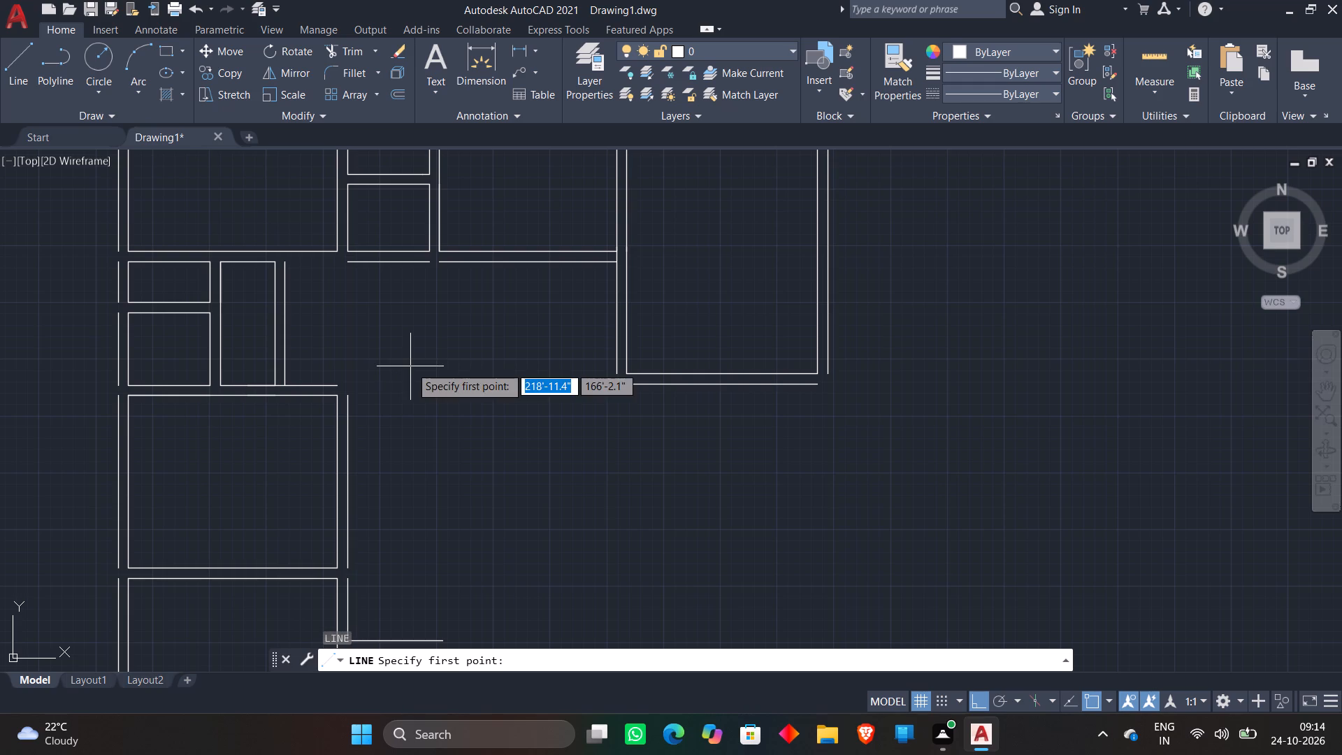
click(345, 391)
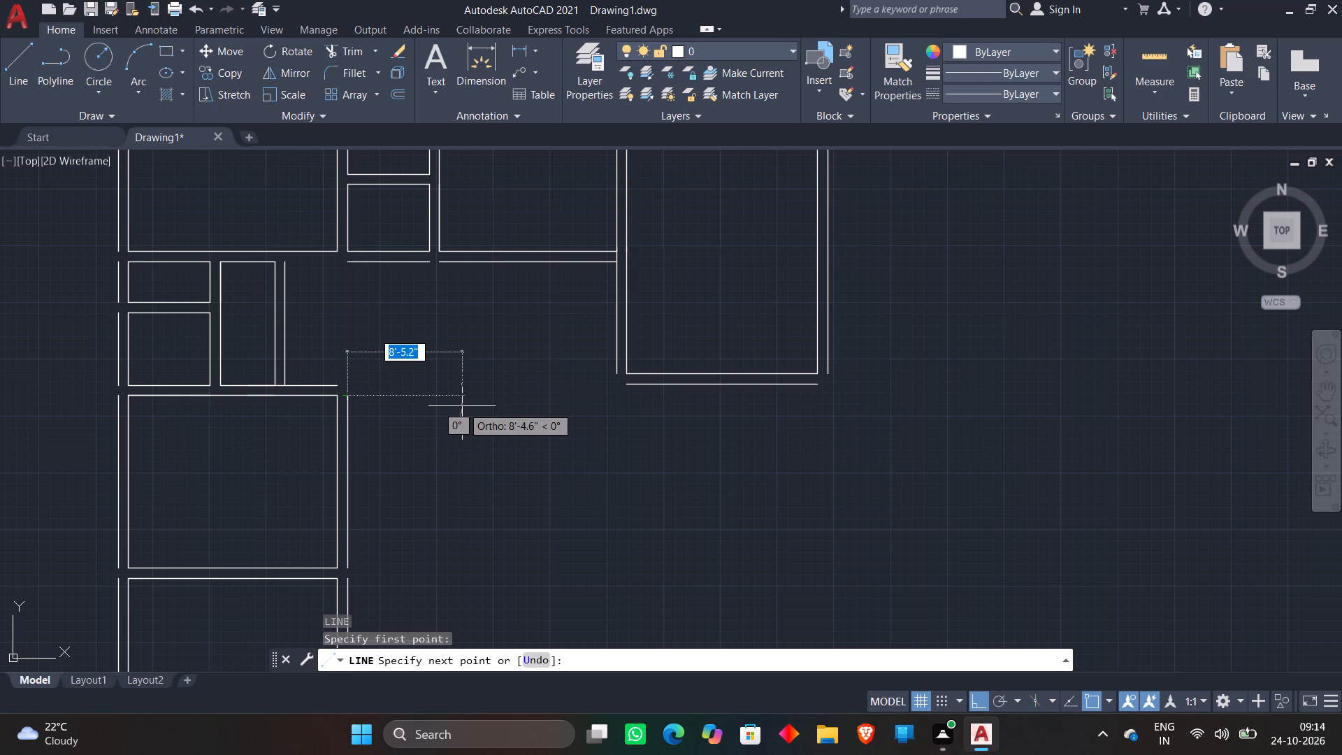
text(7')
key(Return)
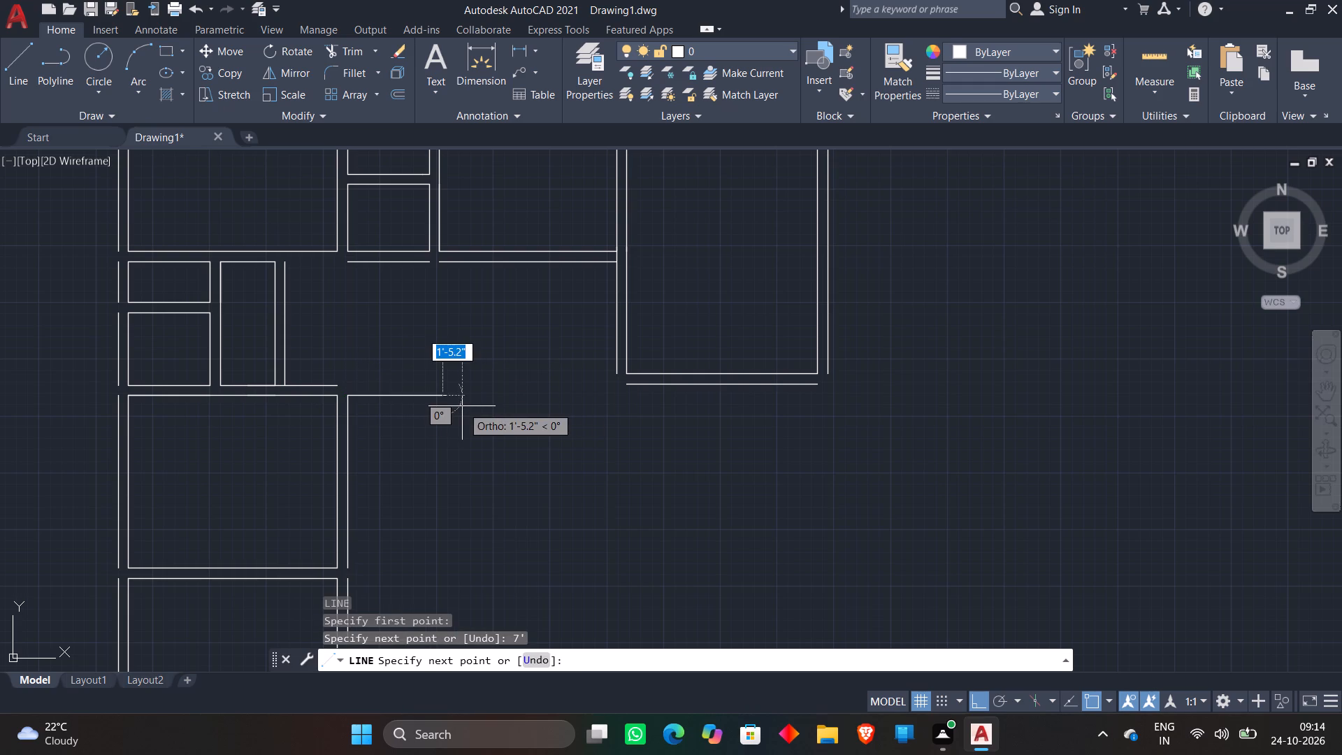
middle_drag(510, 538, 614, 375)
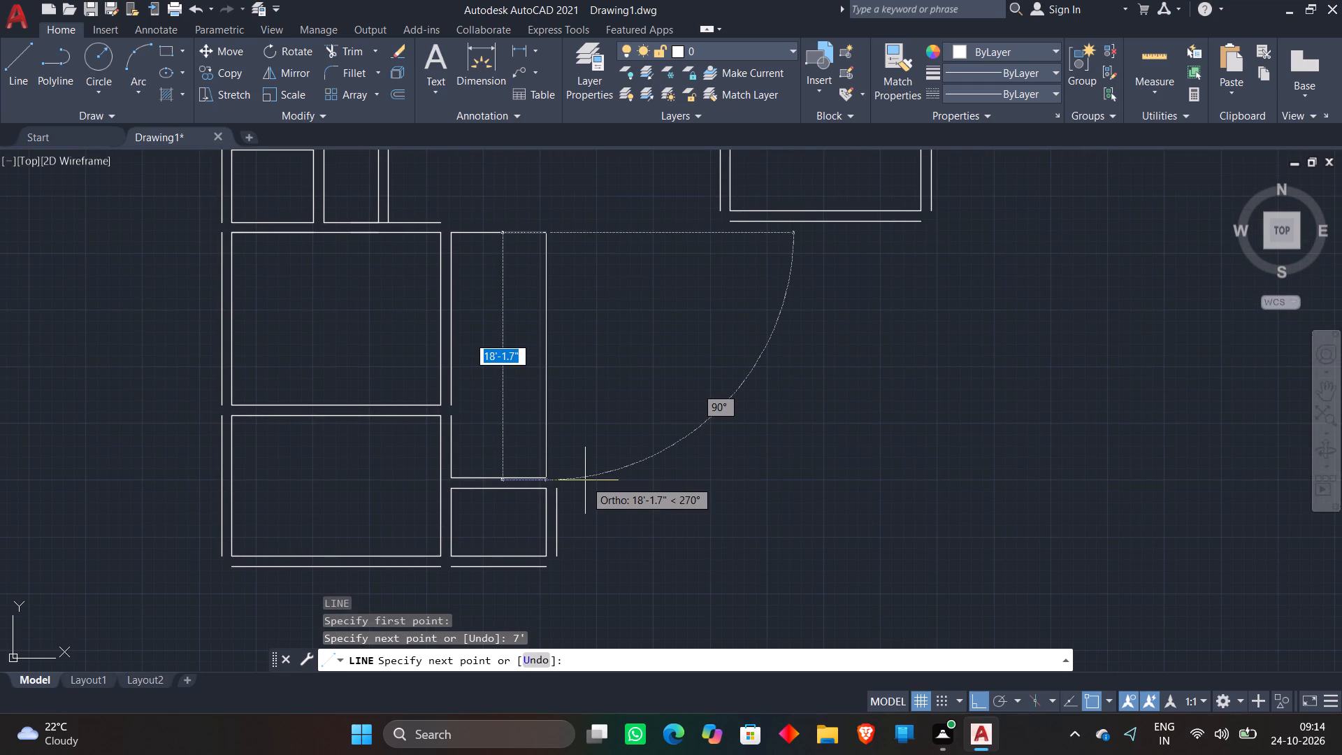
key(F3)
key(F3)
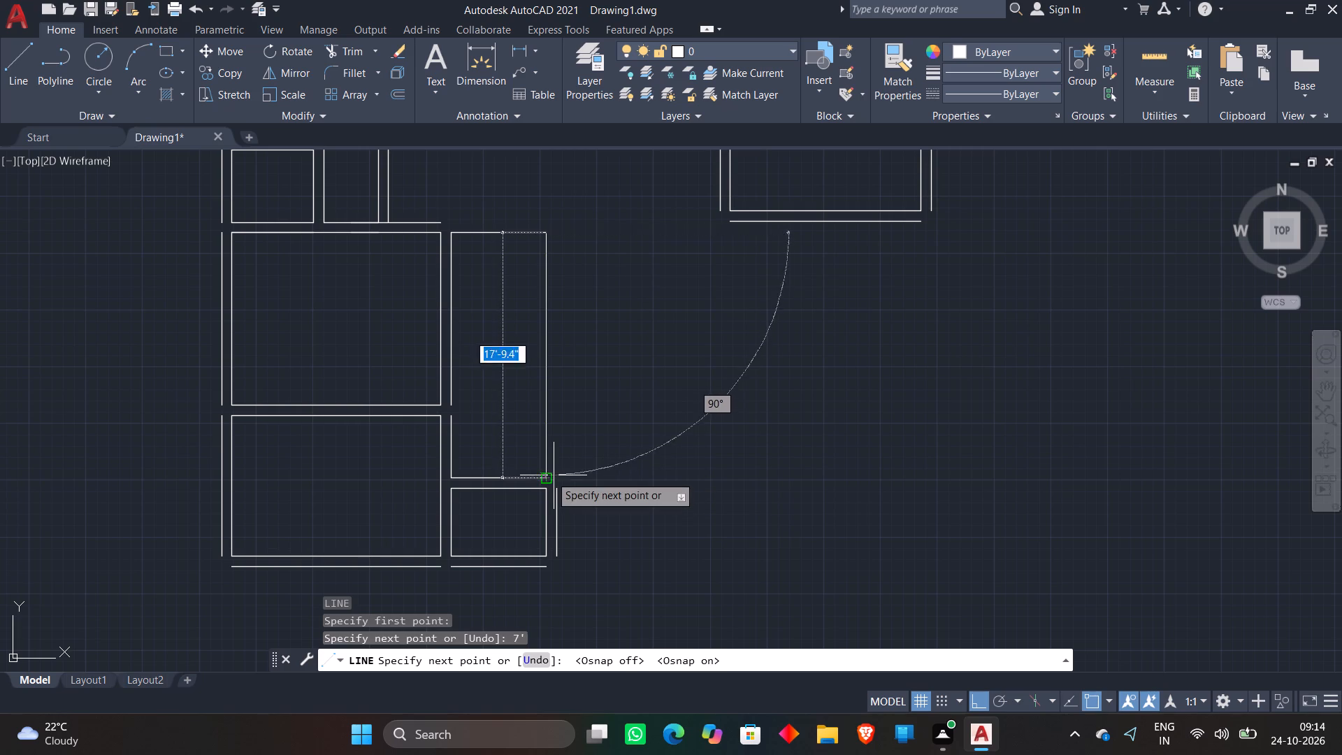
click(550, 475)
key(space)
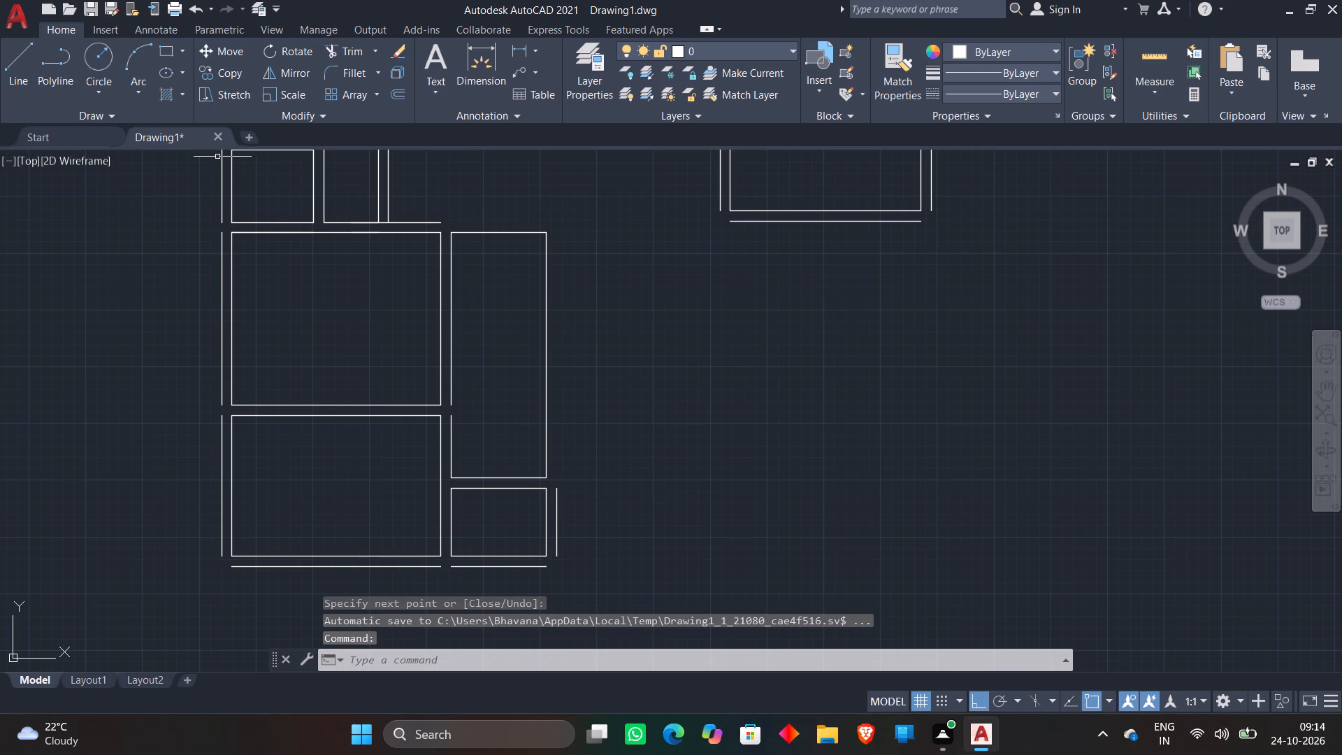
Offset the top and right wall lines of the tall 7' wide room 9" outward.
click(394, 96)
key(space)
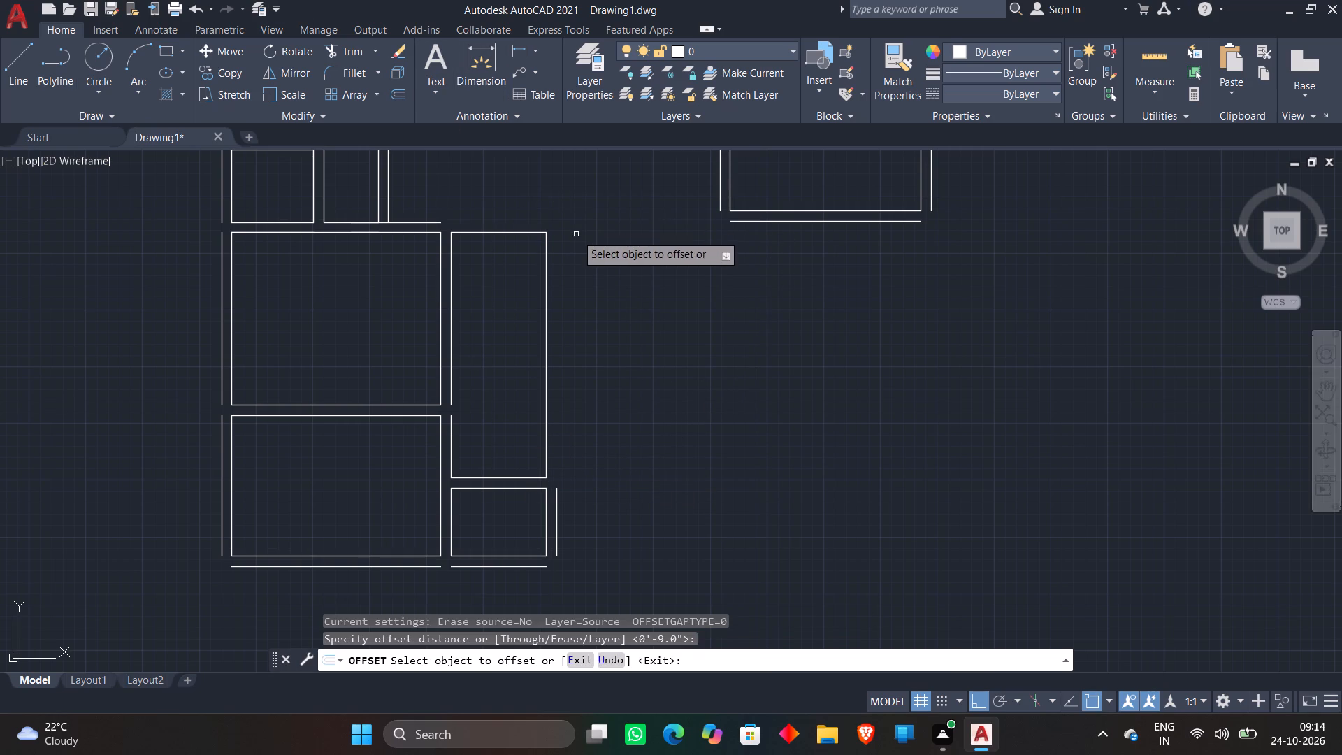
key(space)
key(space)
key(space)
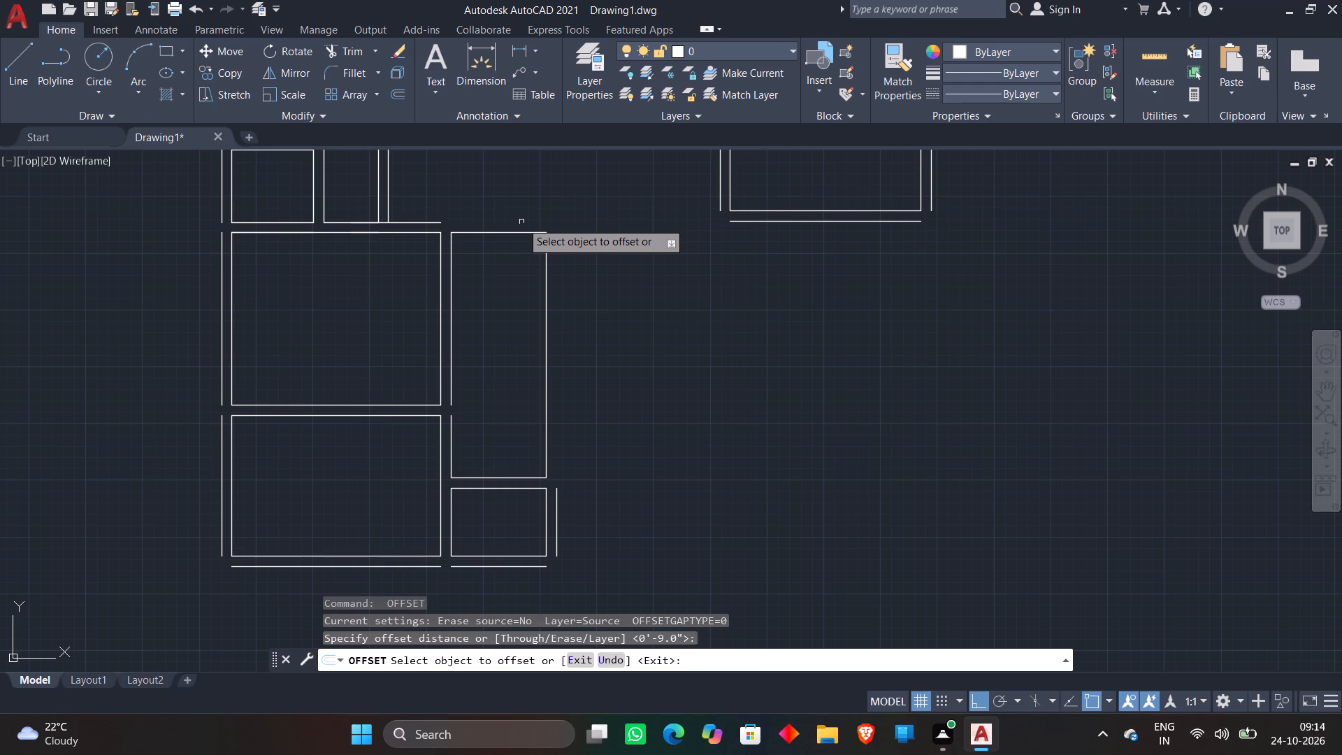
click(521, 234)
click(527, 194)
click(547, 259)
click(577, 261)
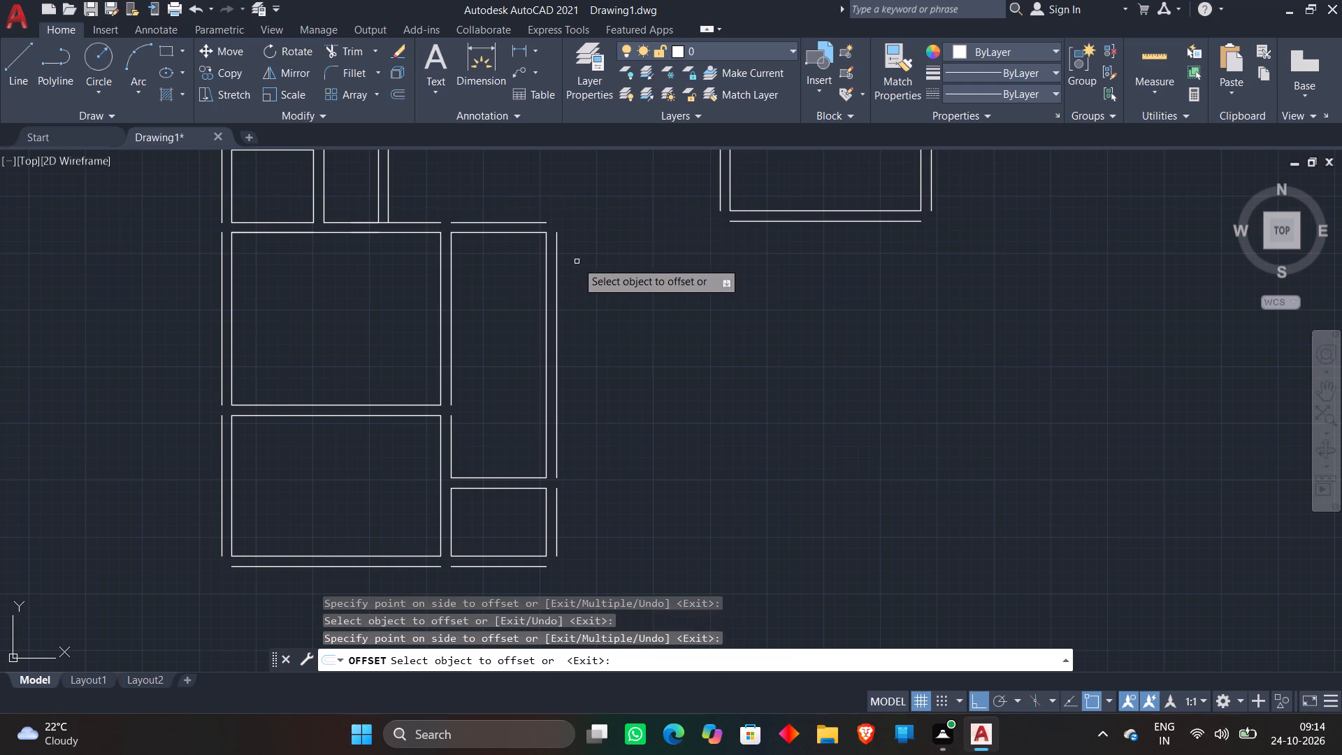
key(space)
Draw a room outline from the top end of the tall room's outer right wall line: 12'8" right, 12'4" down and 12'8" left.
scroll(577, 261, down, 1)
scroll(609, 206, up, 1)
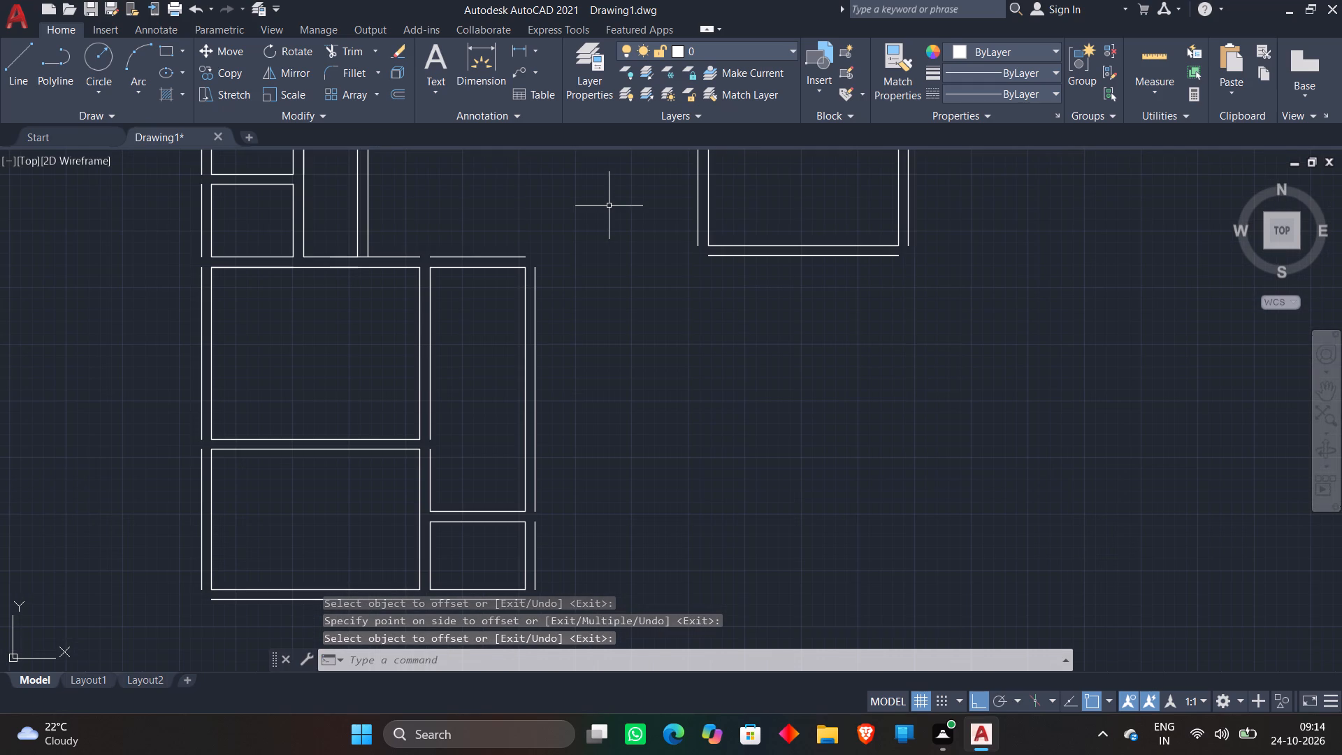
scroll(609, 206, up, 1)
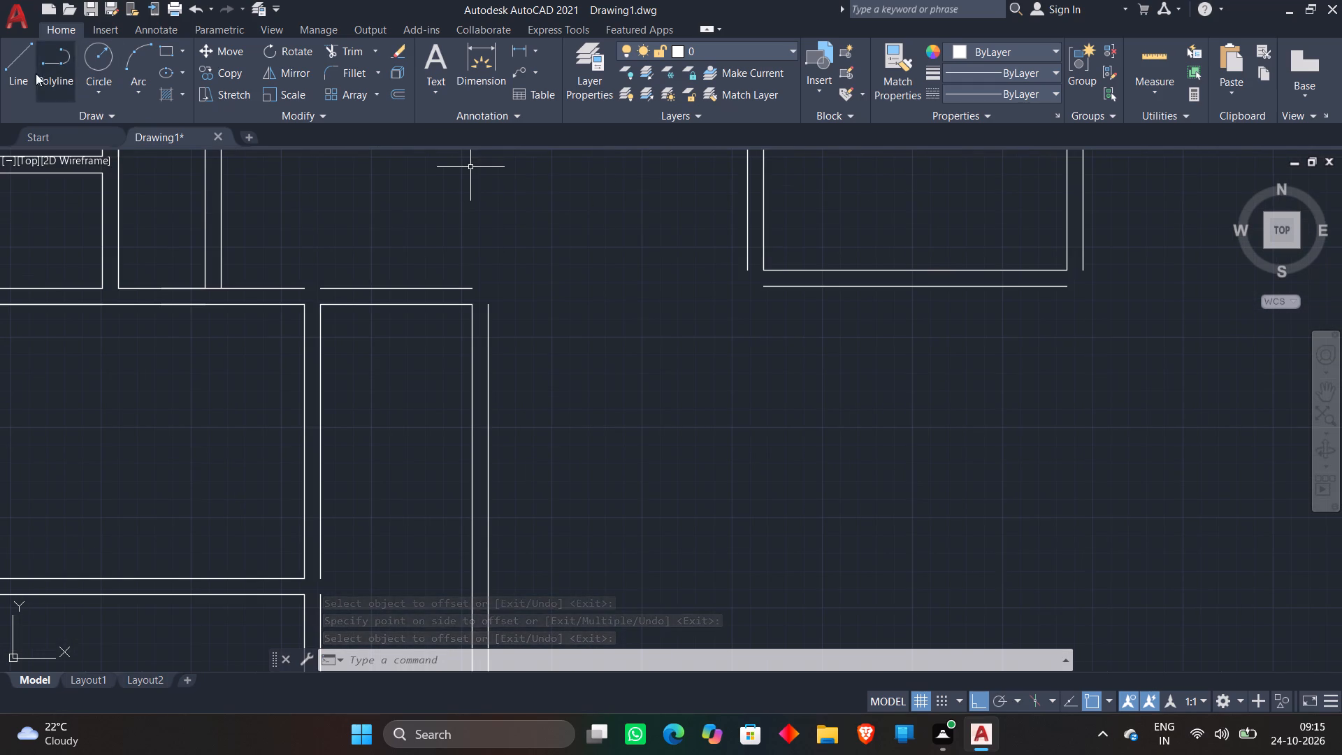
click(25, 76)
click(491, 306)
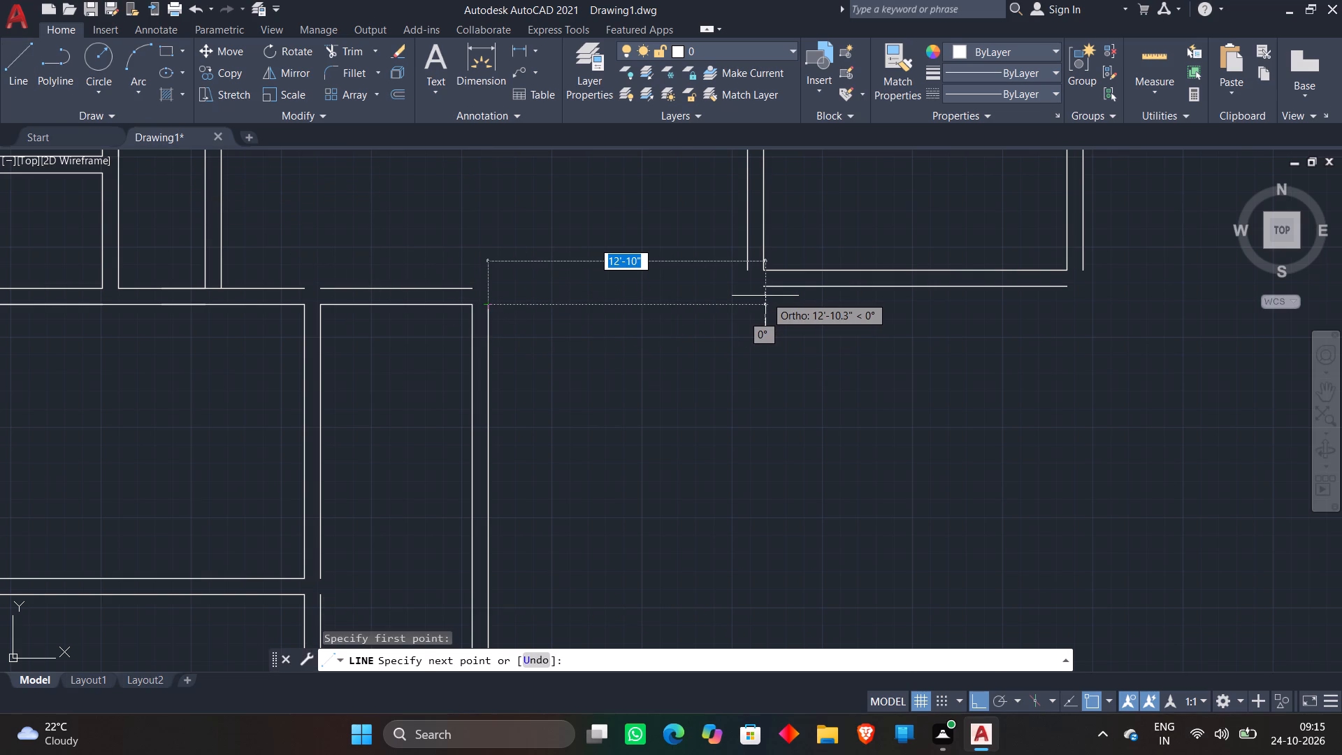
text(12'8")
key(Return)
scroll(737, 343, down, 1)
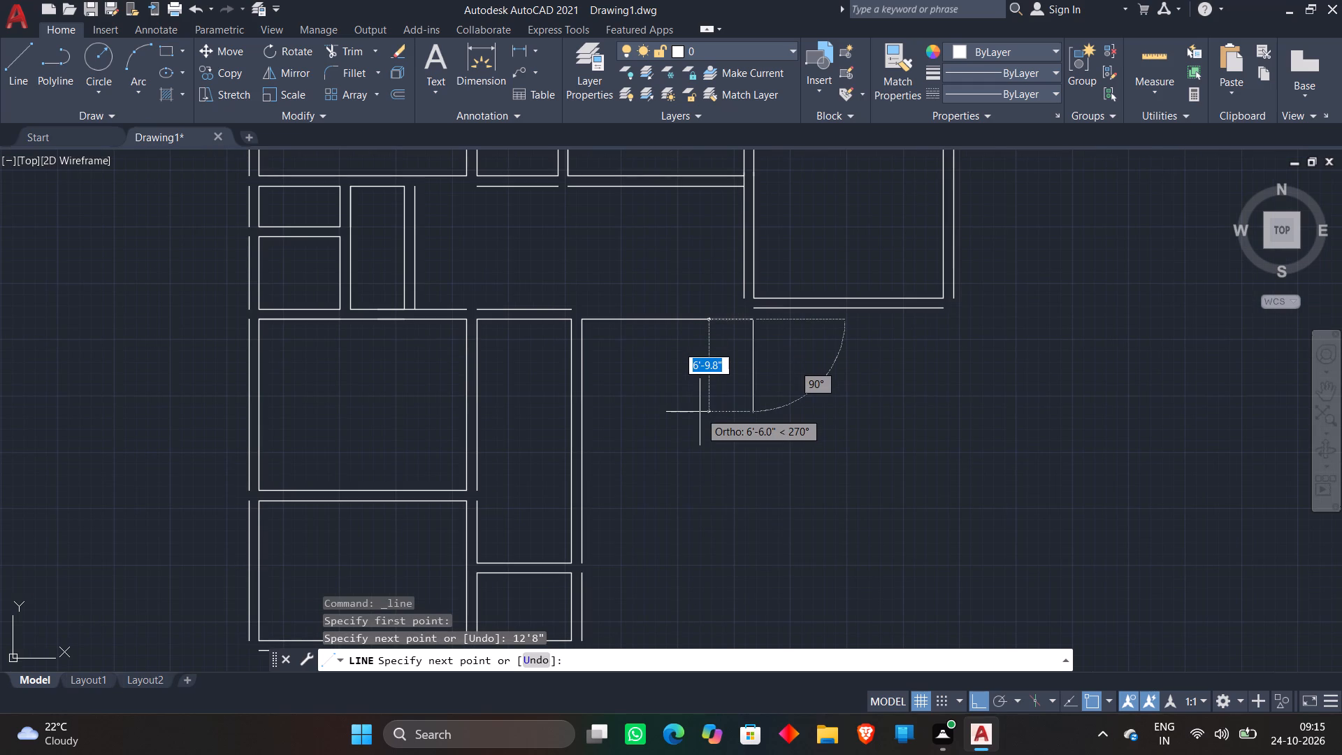
text(12'4")
key(Return)
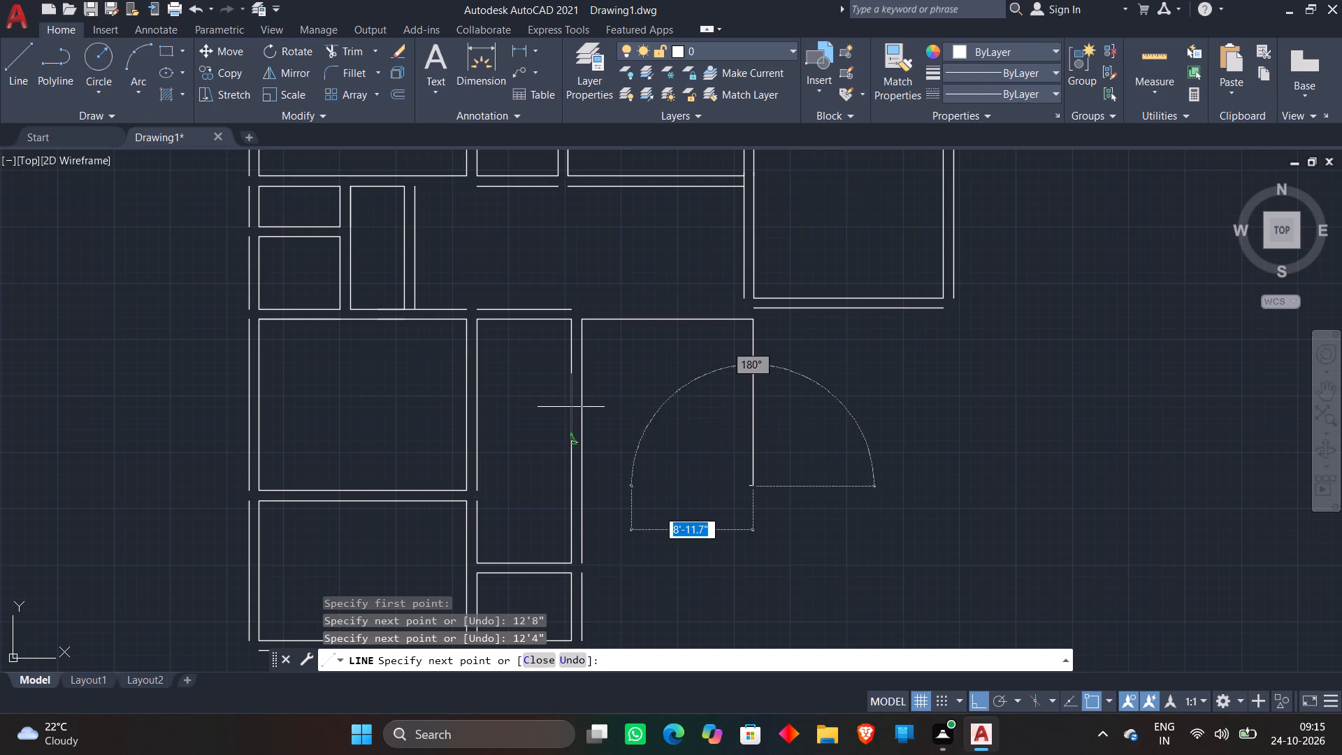
text(12')
key(8)
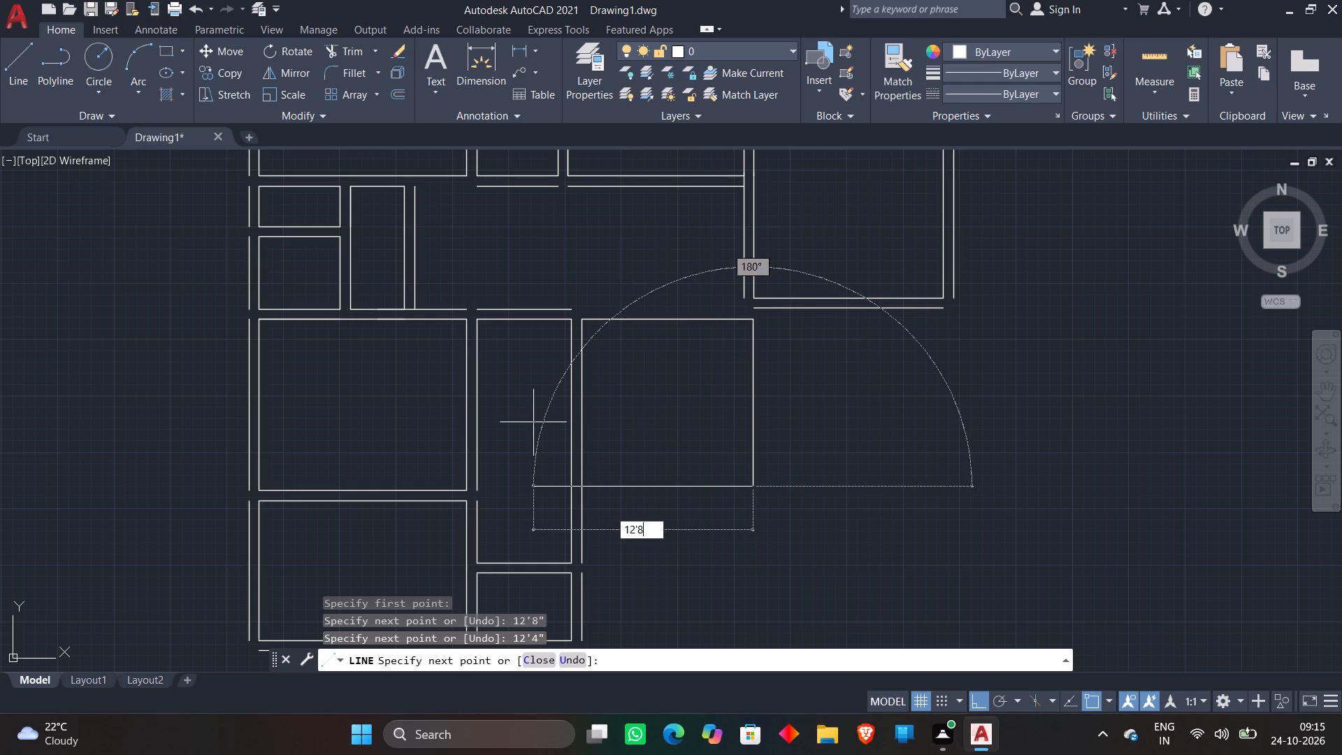
key(shift+quotedbl)
key(Return)
key(Escape)
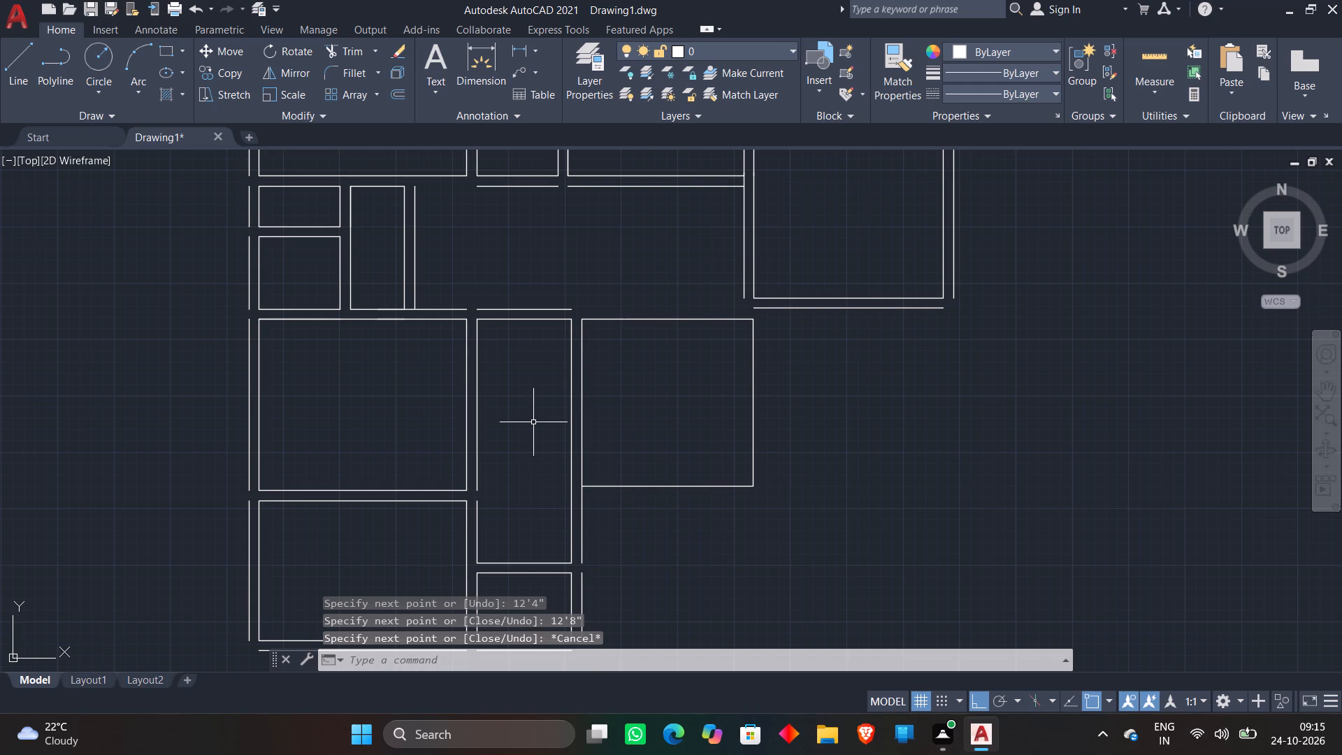
Offset the top, right and bottom wall lines of the 12'8" by 12'4" room 9" outward.
click(398, 94)
key(space)
click(633, 321)
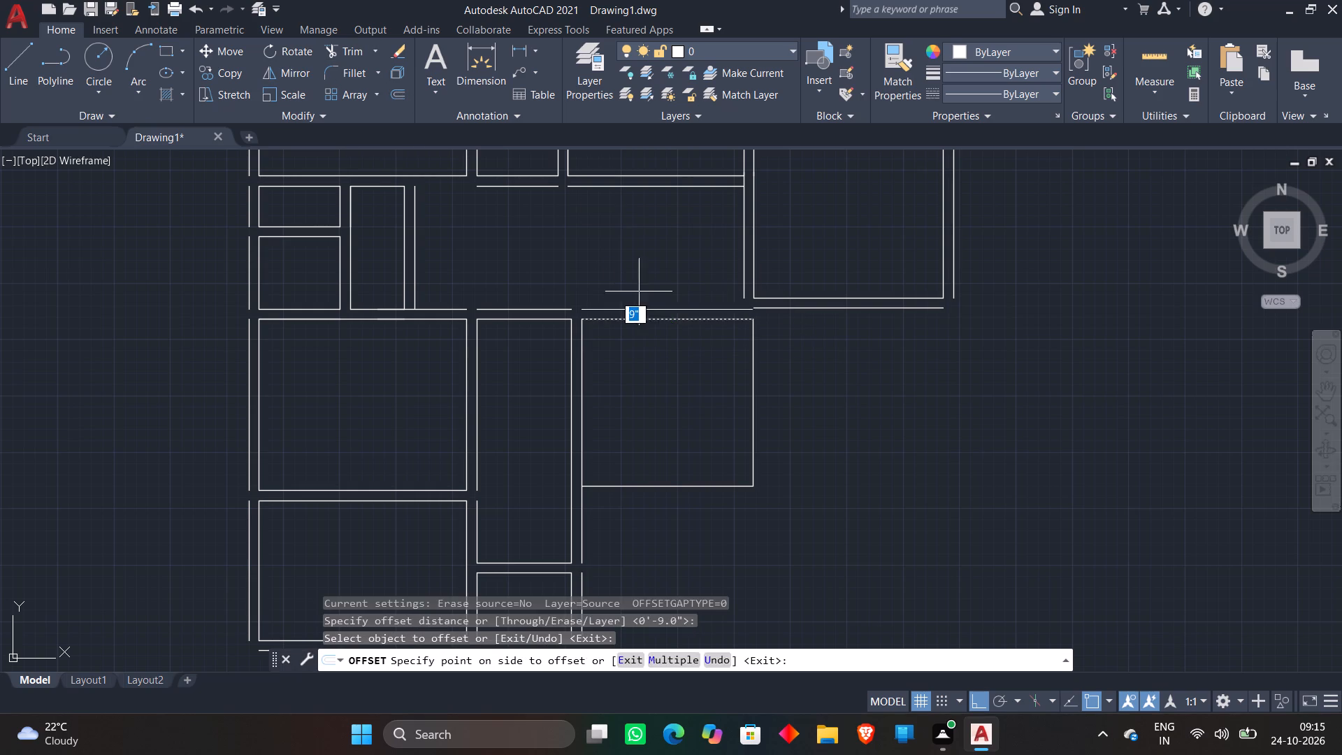
click(641, 274)
click(754, 372)
click(811, 377)
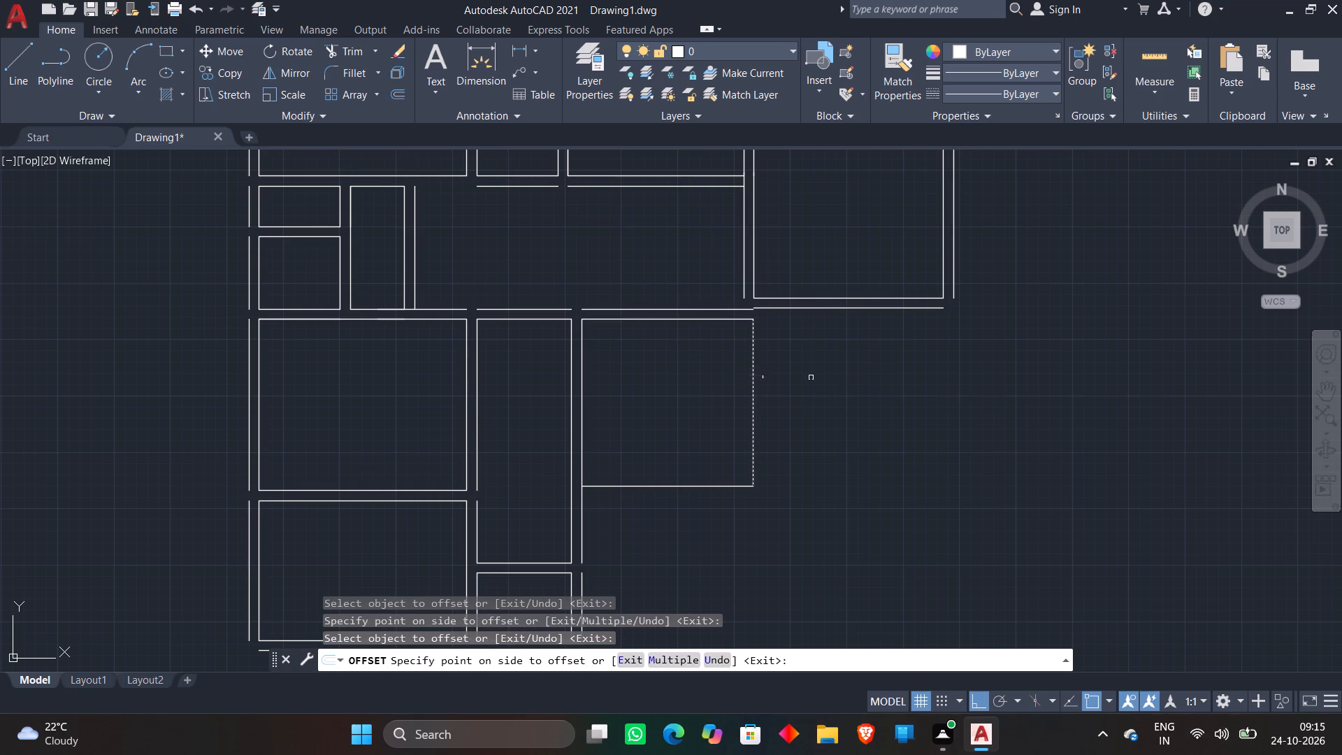
click(667, 491)
click(667, 488)
click(644, 522)
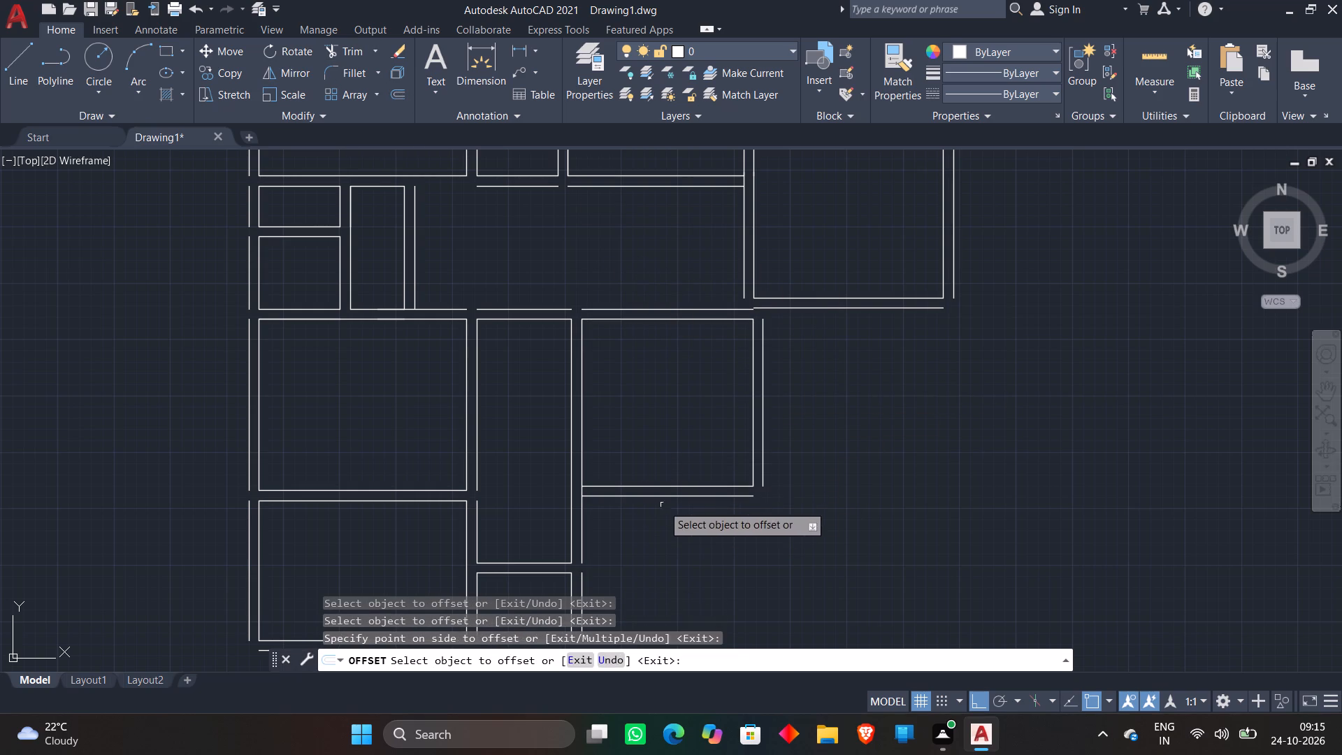
key(Escape)
Move the top-right room's outer bottom line down and right so its left end meets the top of the 12'8" room's outer right wall line.
middle_drag(920, 327, 740, 347)
click(637, 326)
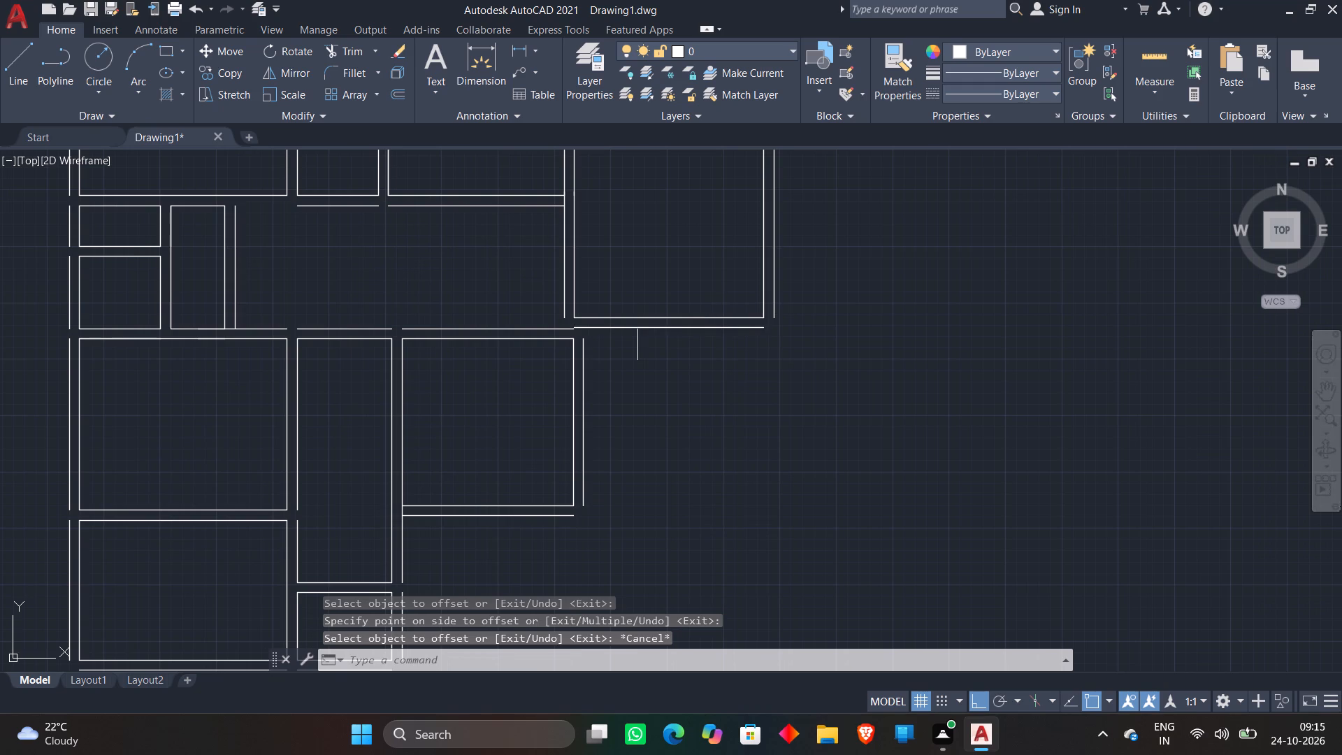
key(m)
key(space)
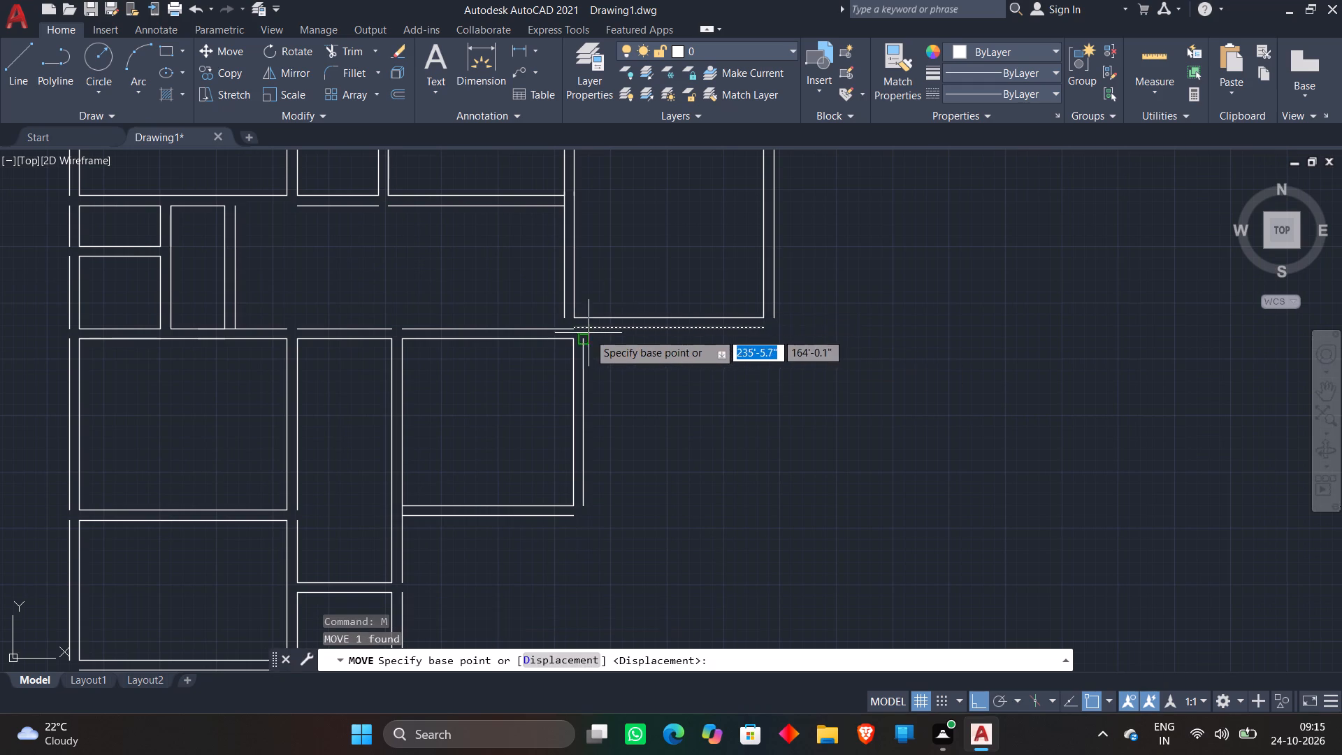
scroll(589, 331, up, 3)
click(514, 317)
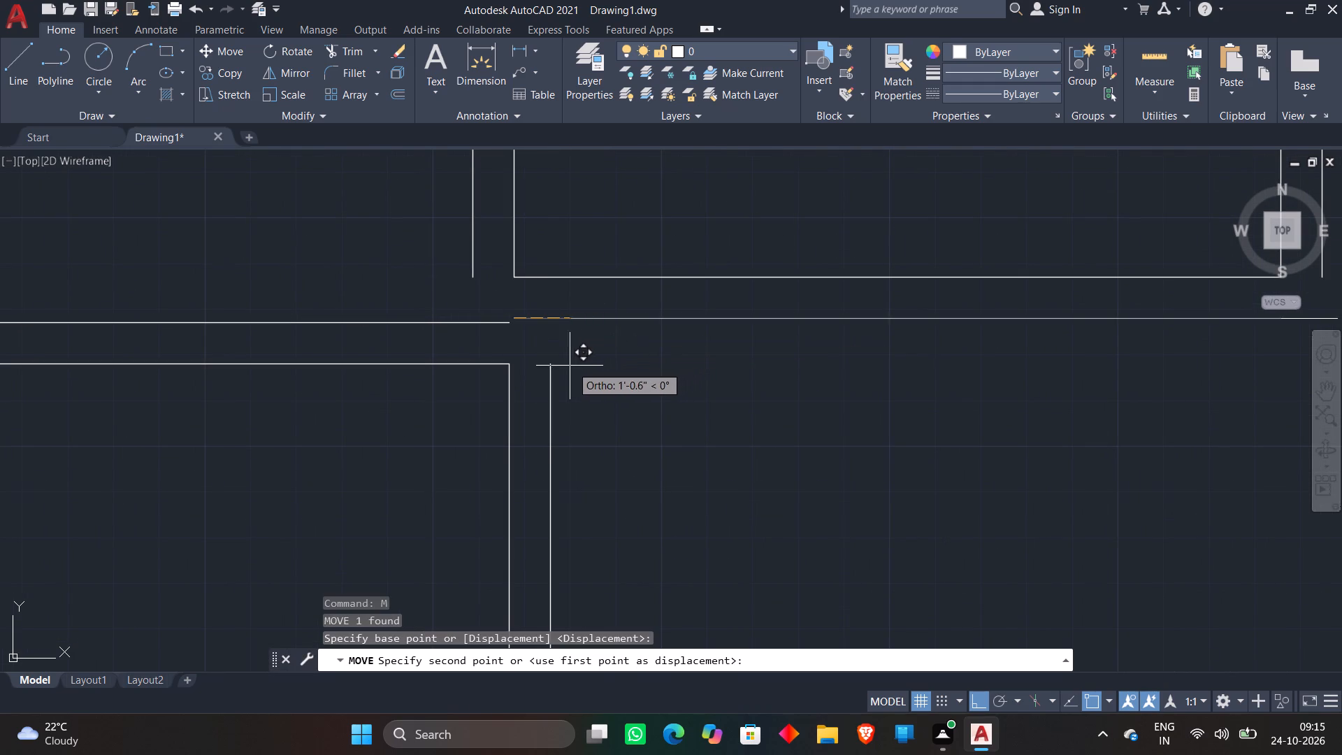
click(559, 364)
scroll(649, 336, down, 2)
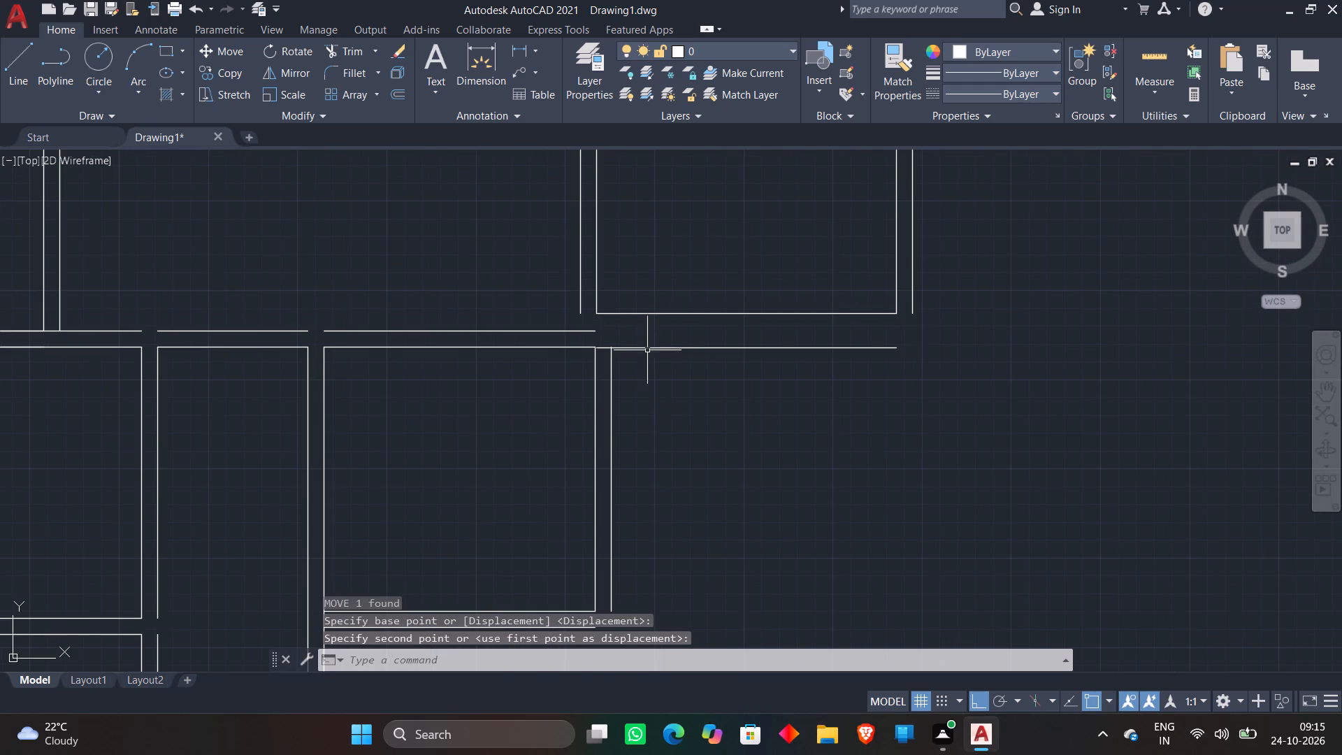
click(651, 346)
text(m)
key(space)
scroll(608, 345, up, 4)
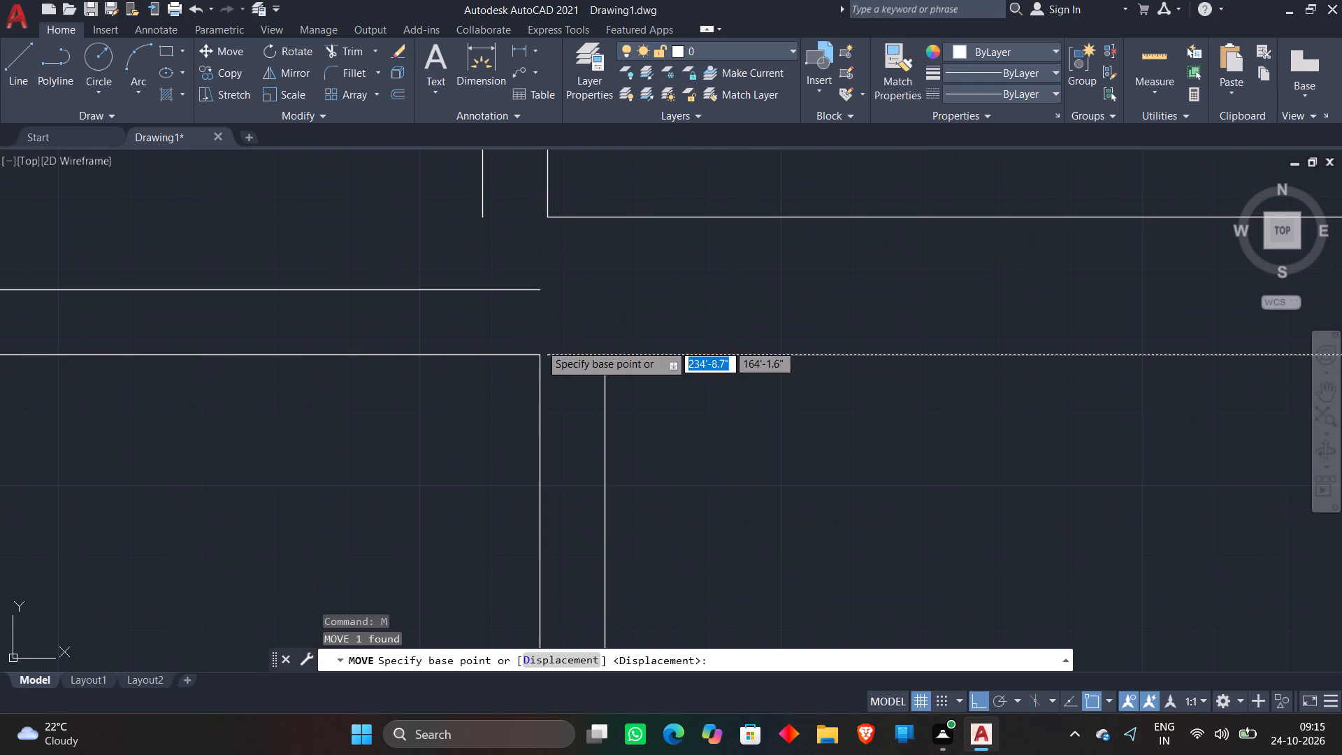
click(546, 352)
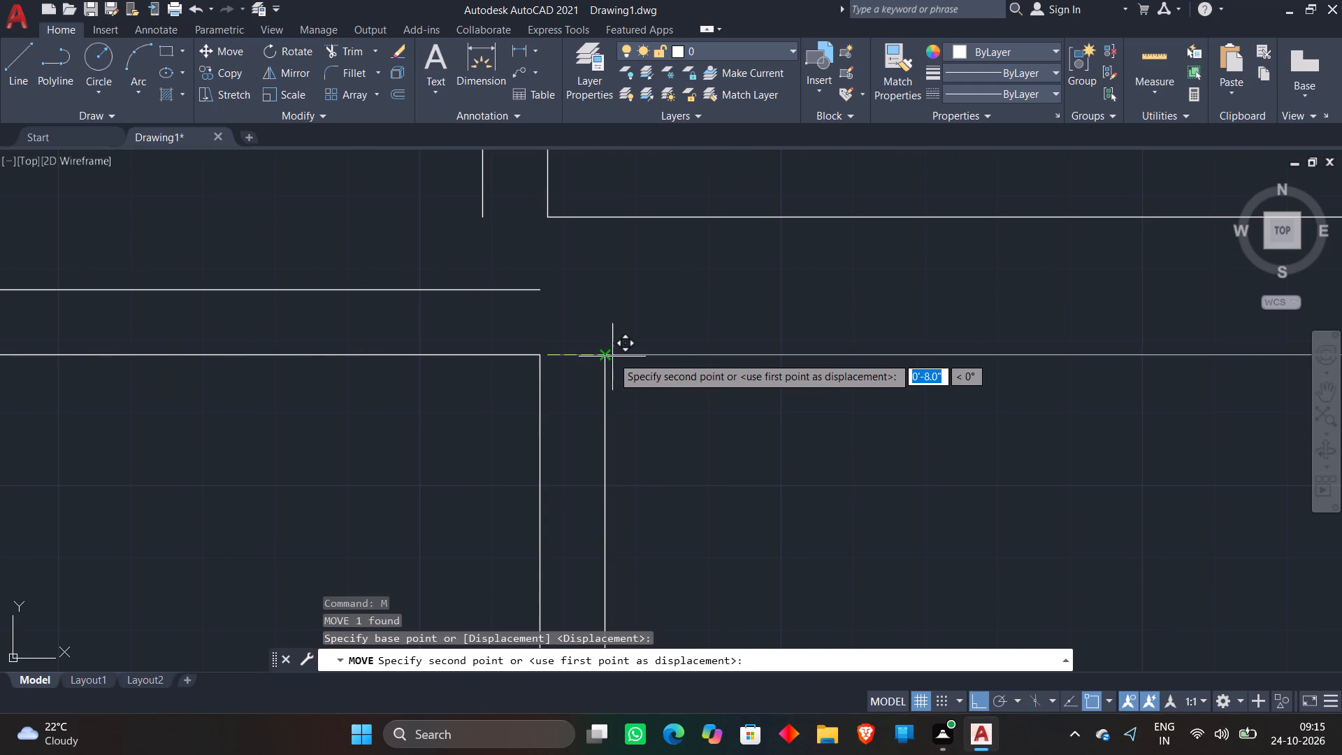
click(606, 354)
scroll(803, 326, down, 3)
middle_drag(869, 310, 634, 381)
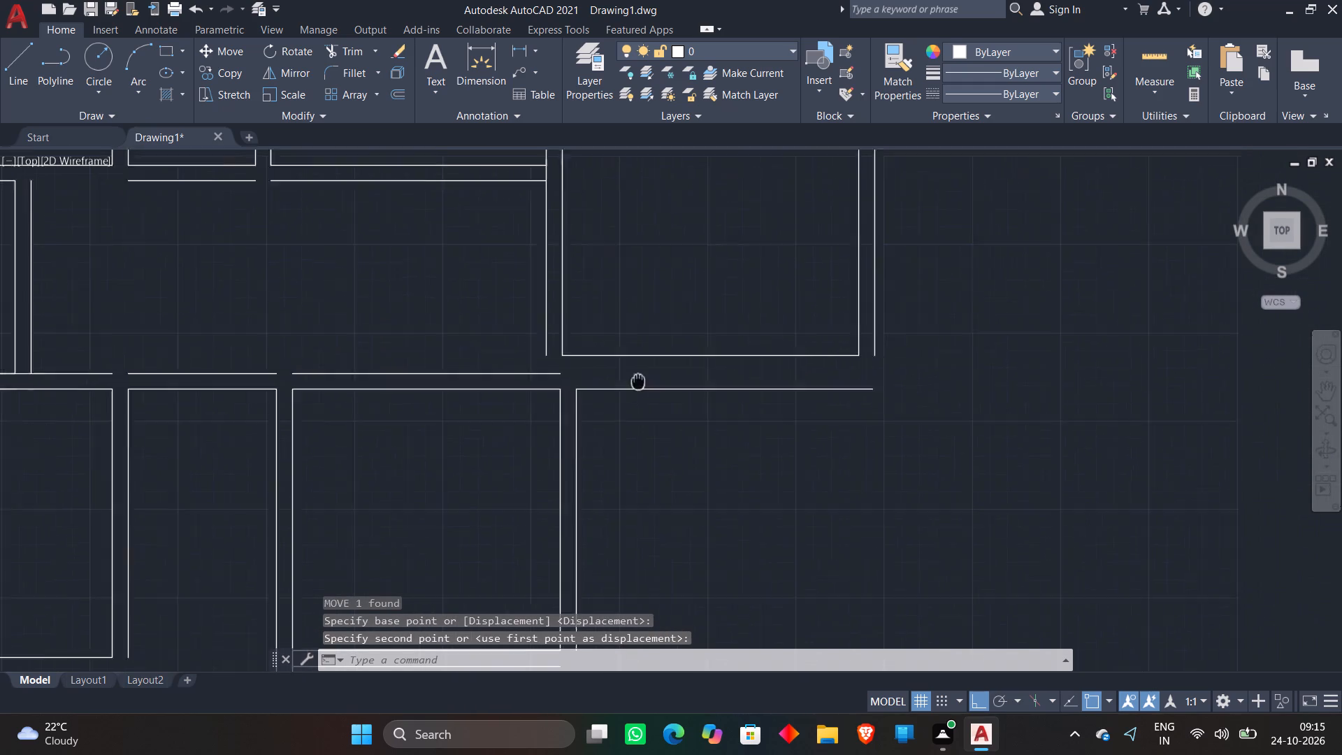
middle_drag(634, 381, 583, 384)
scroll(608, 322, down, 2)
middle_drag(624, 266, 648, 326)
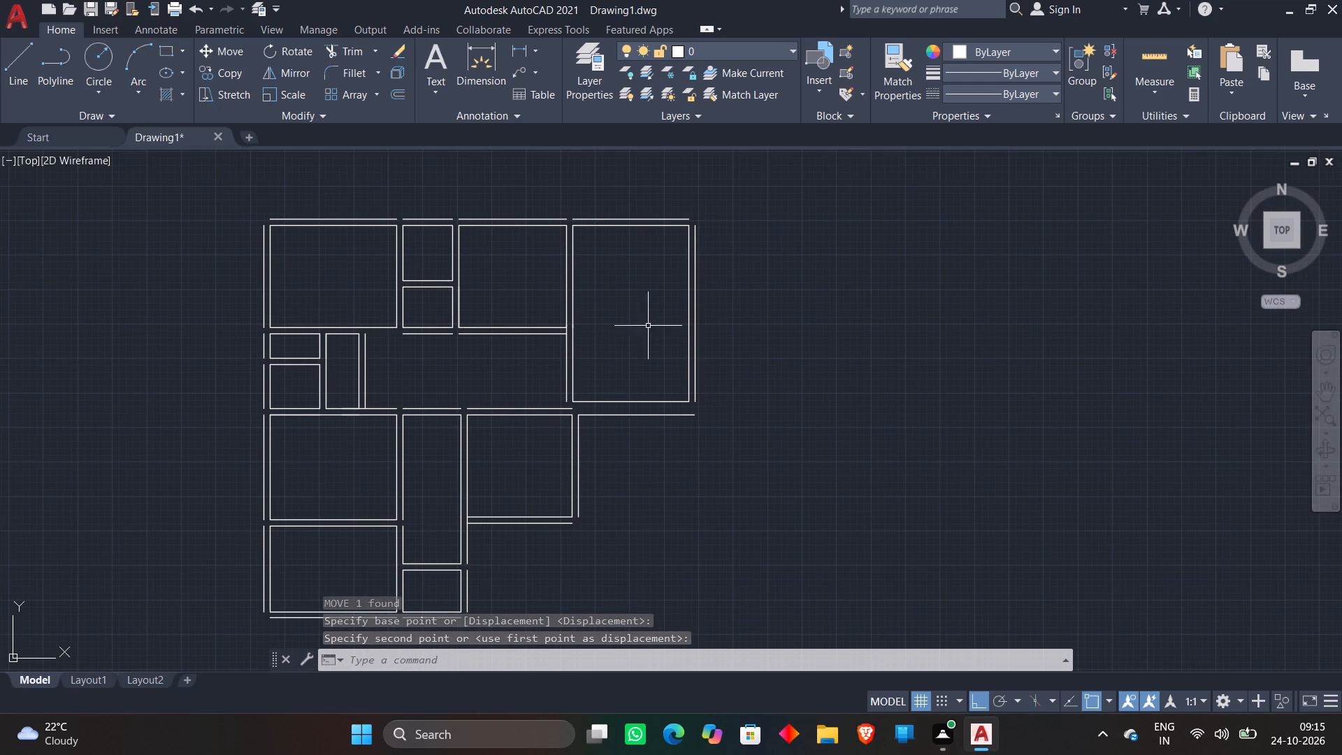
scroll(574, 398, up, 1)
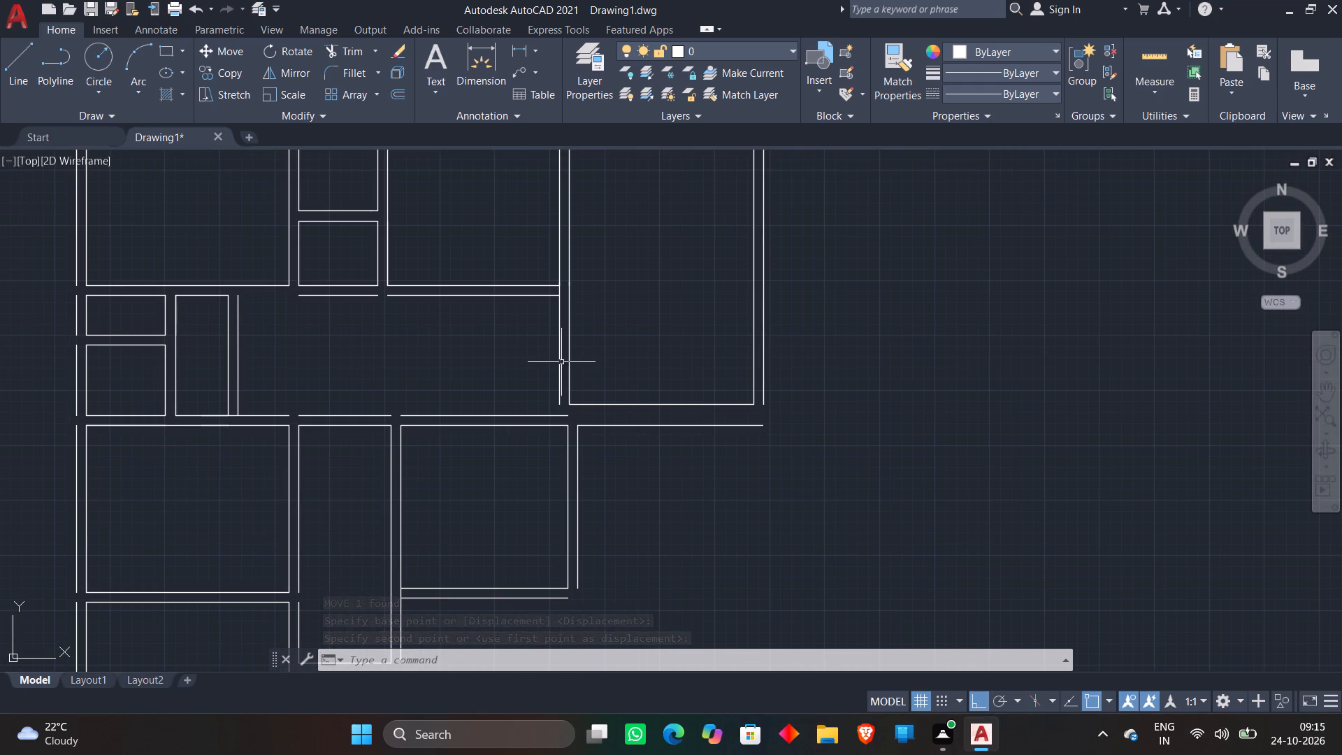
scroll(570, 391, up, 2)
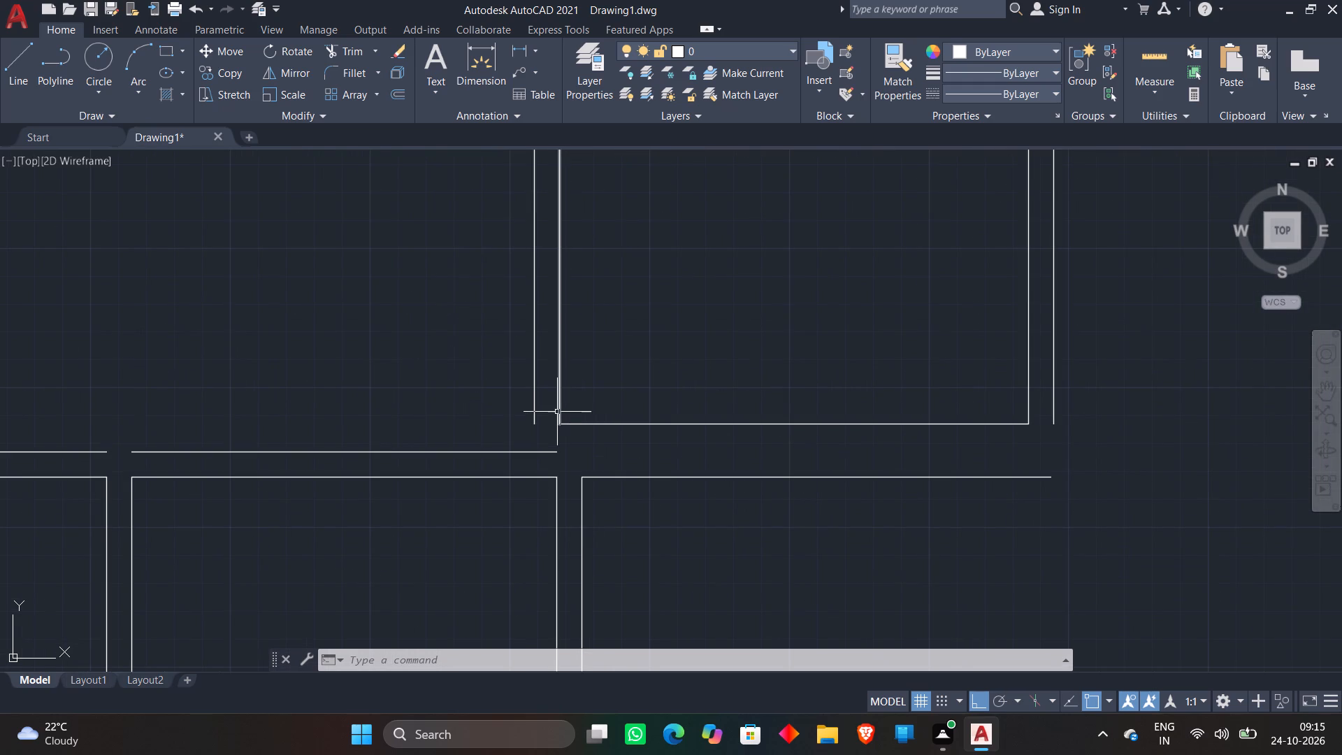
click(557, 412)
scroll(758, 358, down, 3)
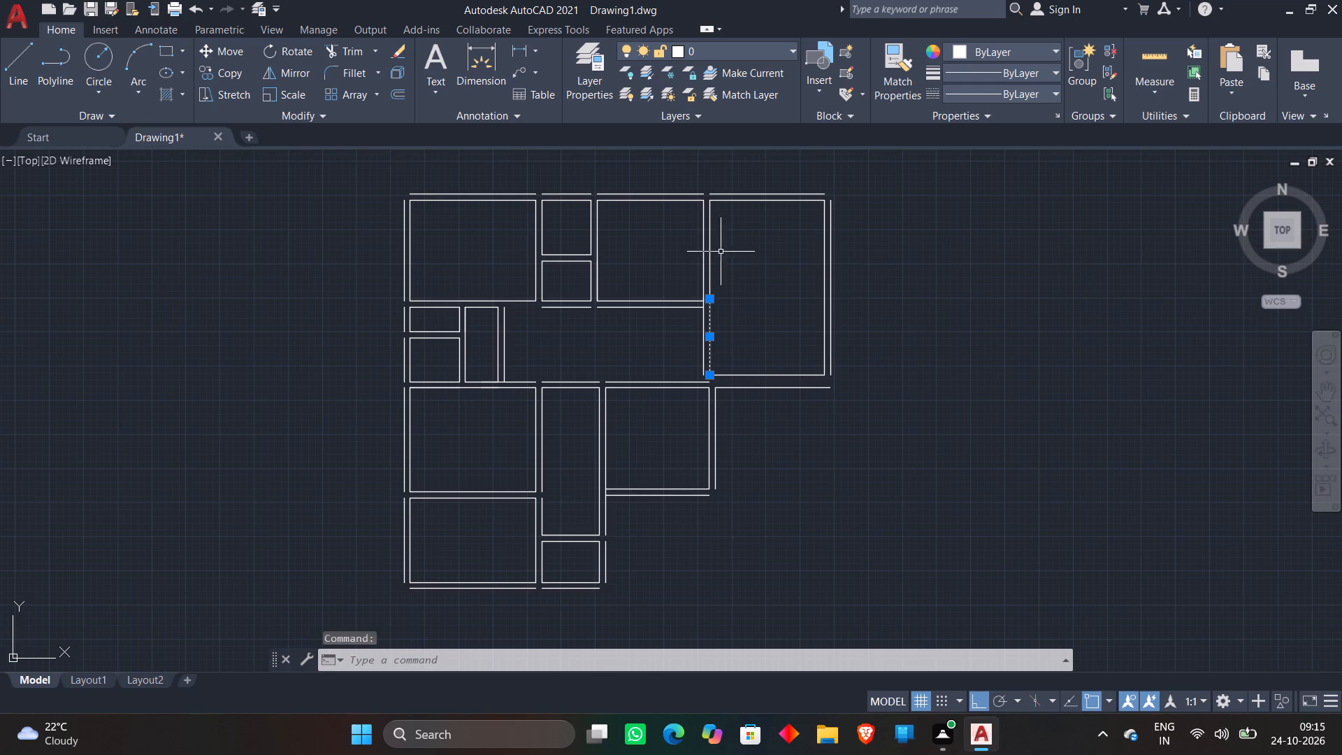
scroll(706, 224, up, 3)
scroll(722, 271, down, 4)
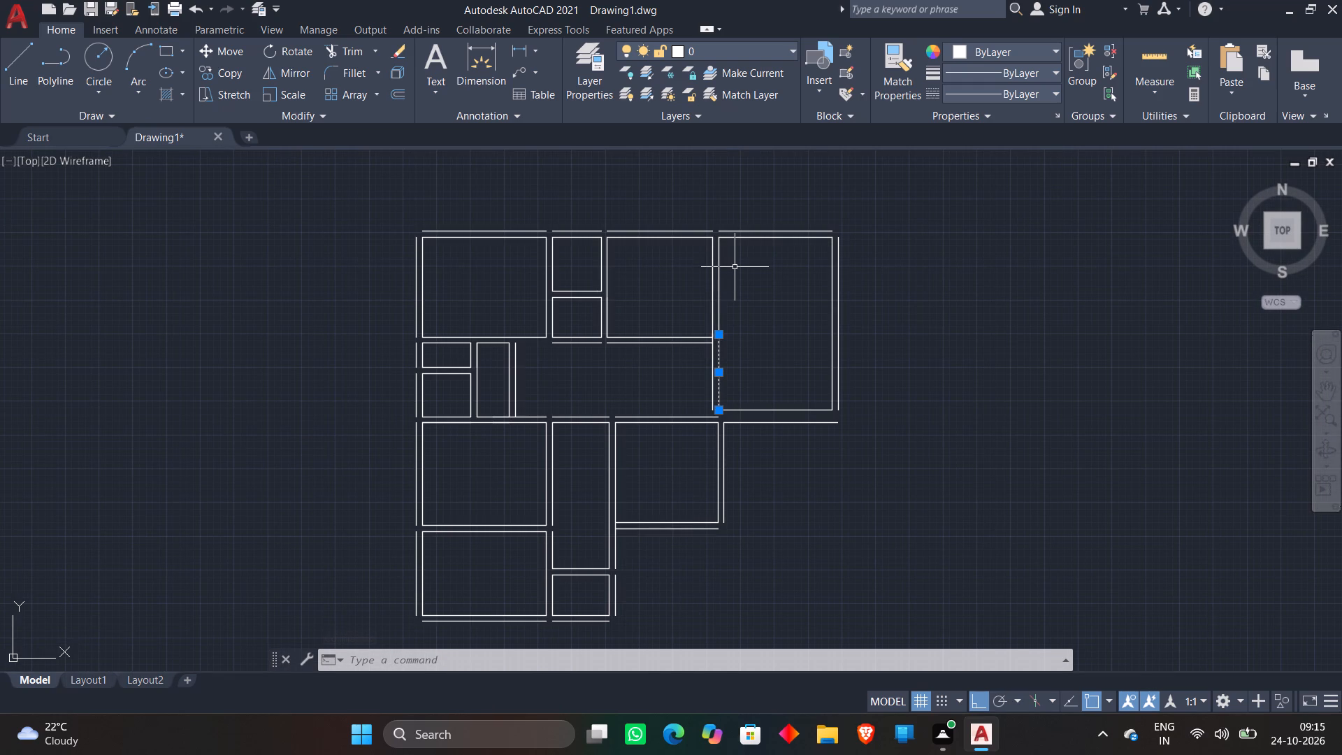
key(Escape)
Extend the top middle room's outer bottom line right to the large top-right room's inner left wall line.
middle_drag(746, 346, 760, 330)
scroll(760, 330, up, 1)
text(ex)
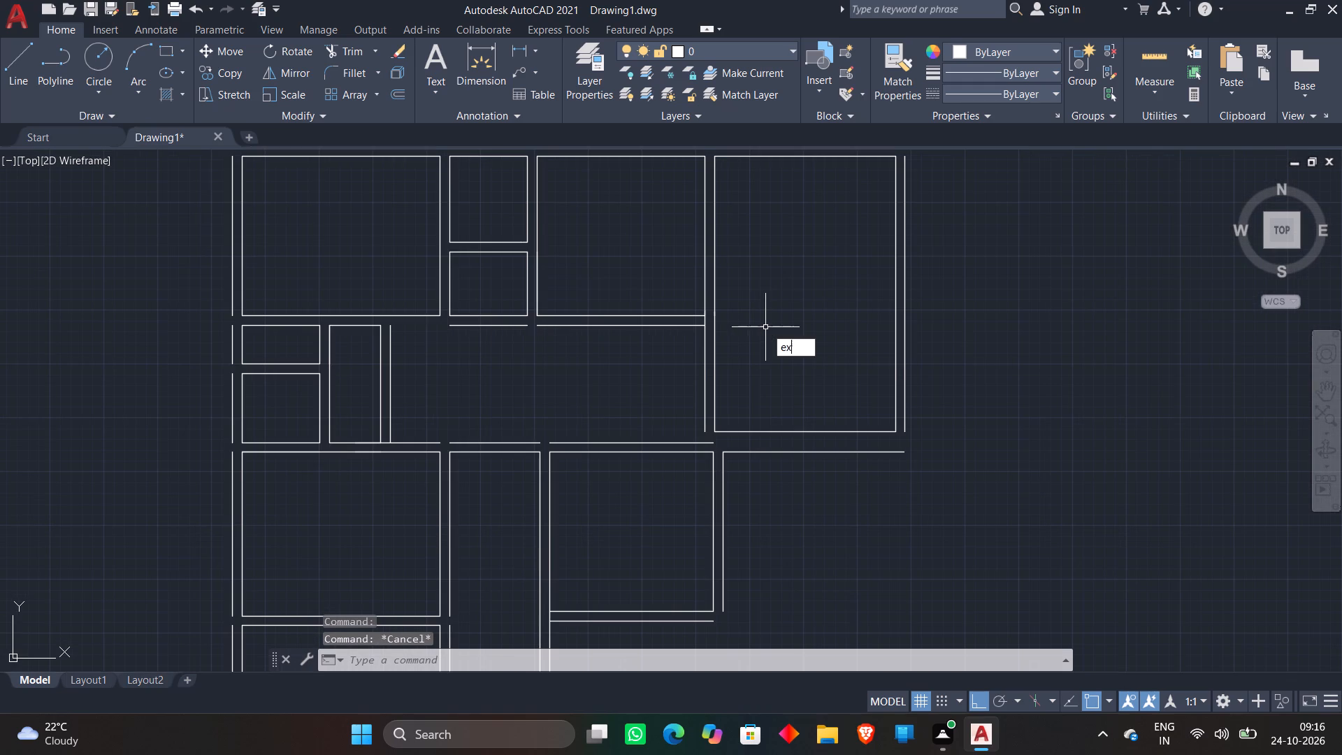
key(space)
click(701, 326)
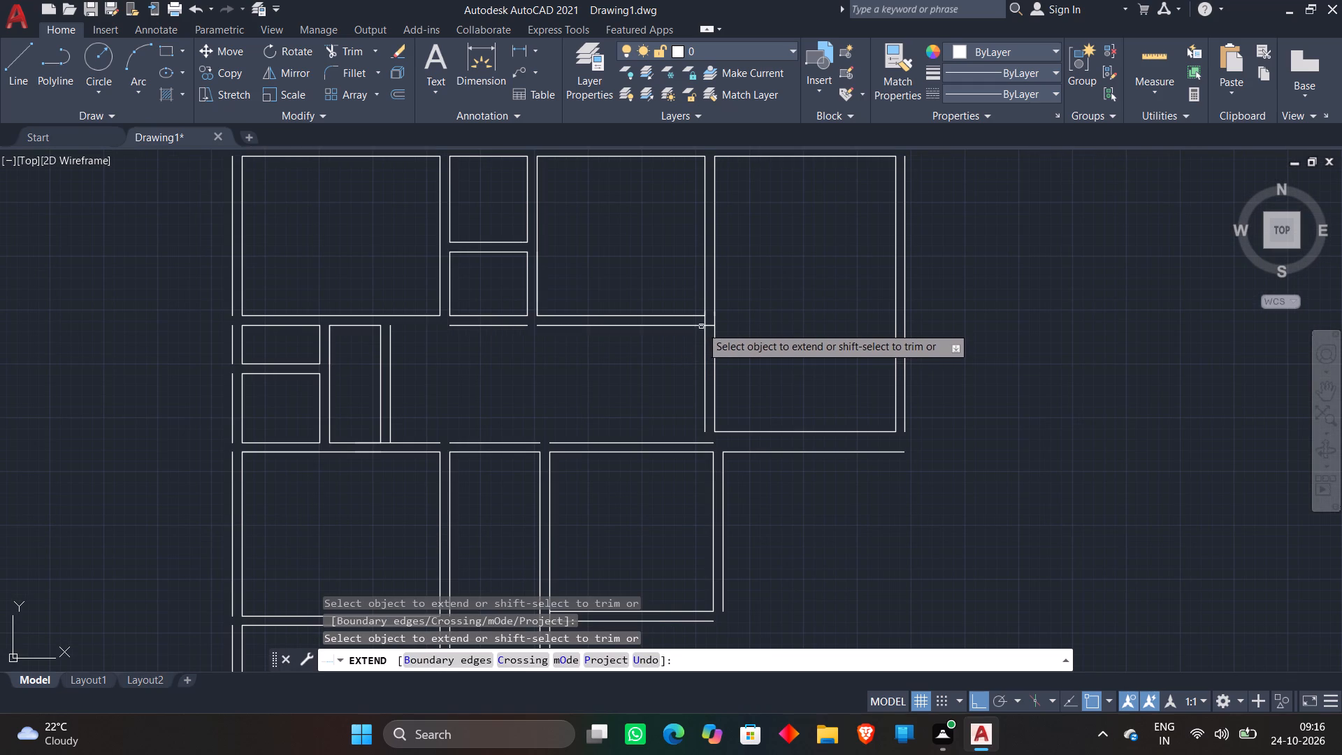
key(Escape)
Trim both left wall lines of the top-right room below the extended line and remove that room's inner bottom line.
key(t)
text(r)
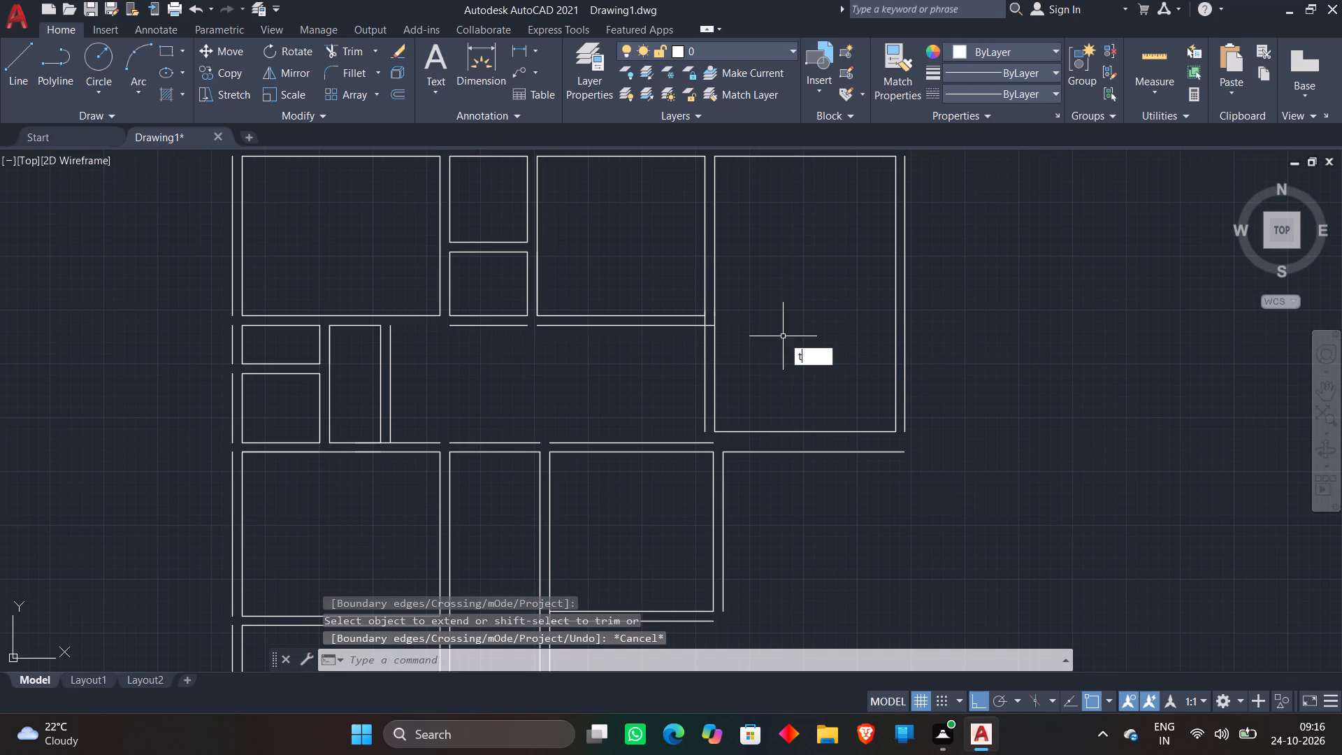
key(space)
click(681, 361)
click(724, 349)
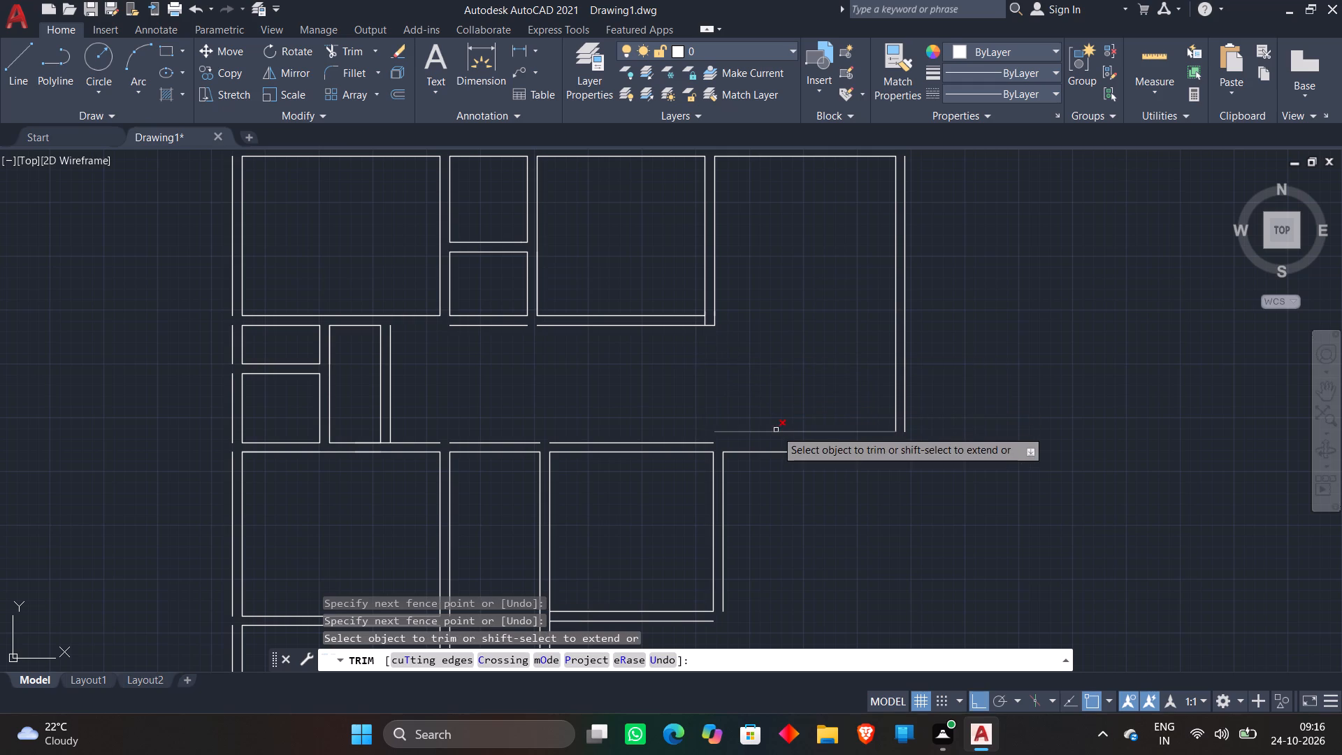
click(776, 430)
Trim the short vertical stub between the top middle room's bottom wall line and its outer line at the bottom-right corner.
middle_drag(819, 354, 760, 377)
scroll(651, 320, up, 5)
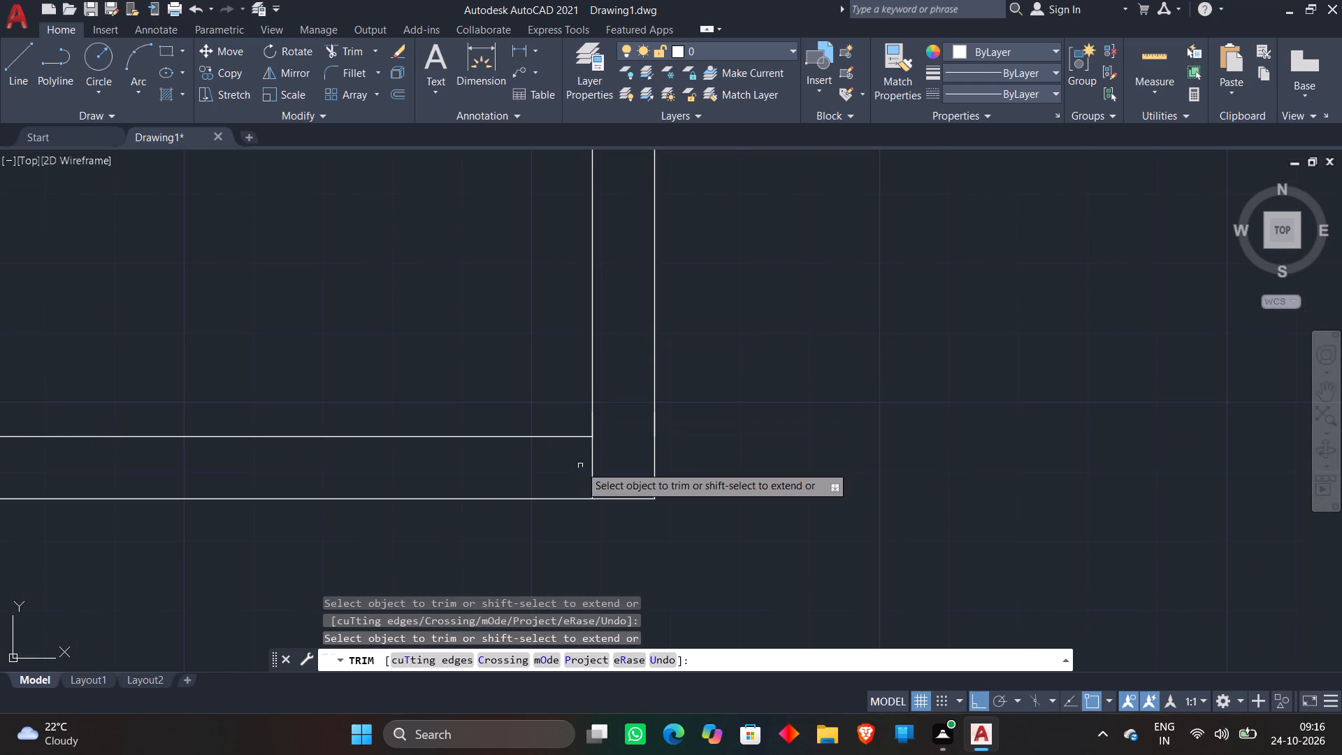
click(579, 468)
click(614, 459)
key(space)
scroll(734, 393, down, 3)
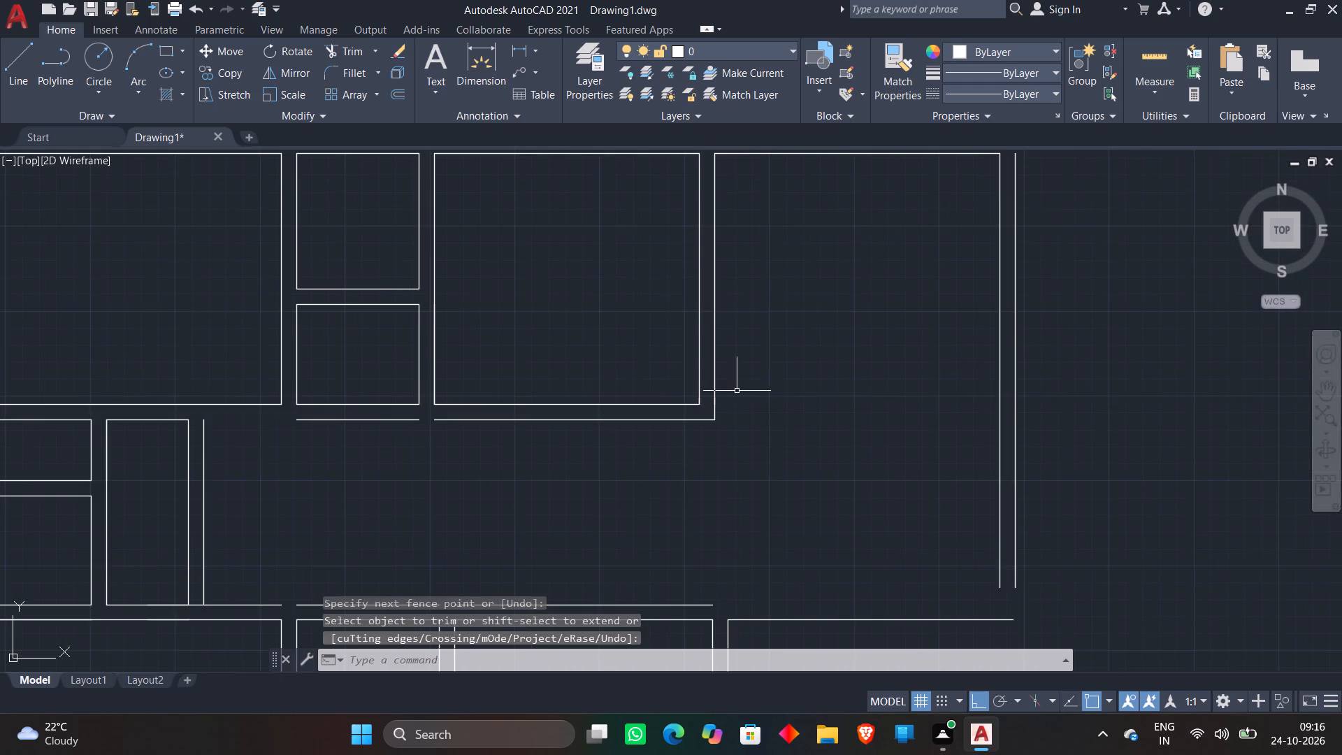
Extend the top-right room's inner right wall line down to the moved horizontal line.
scroll(737, 391, down, 2)
middle_drag(737, 390, 635, 352)
scroll(658, 412, up, 2)
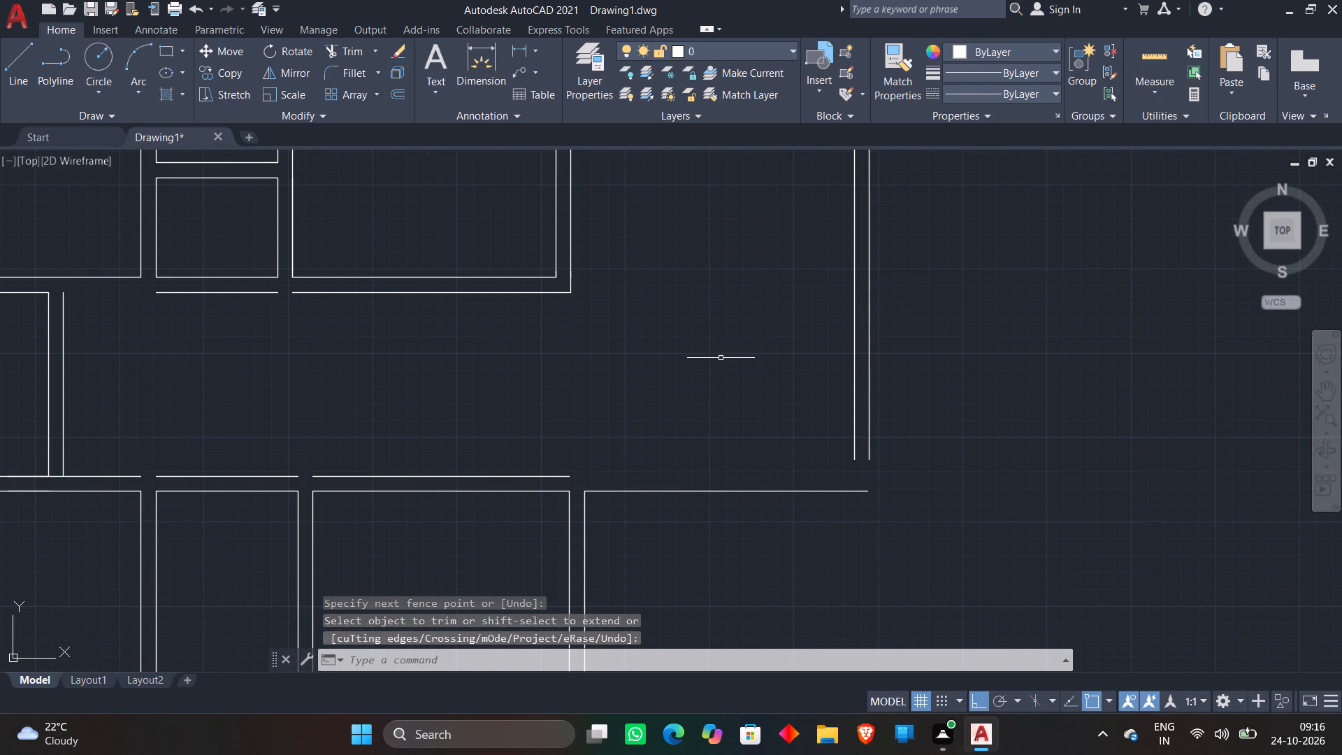
text(ex)
key(space)
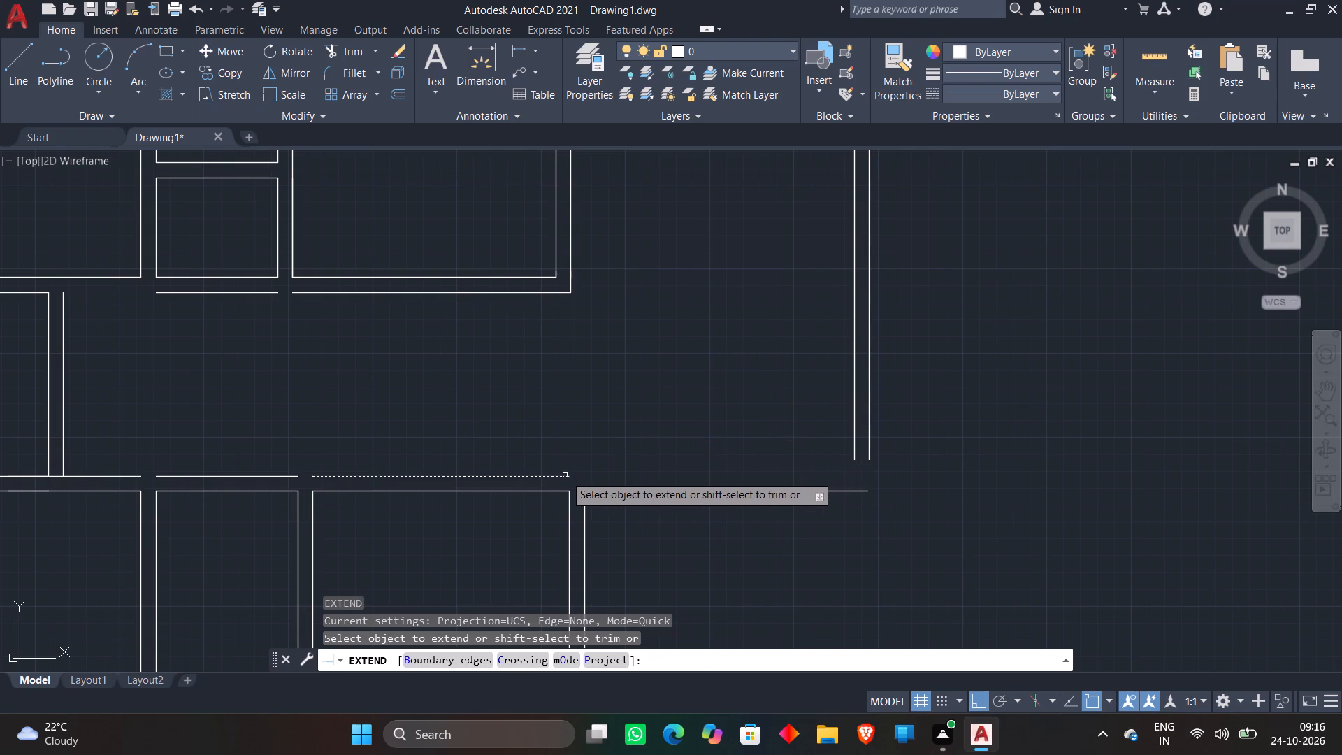
click(852, 448)
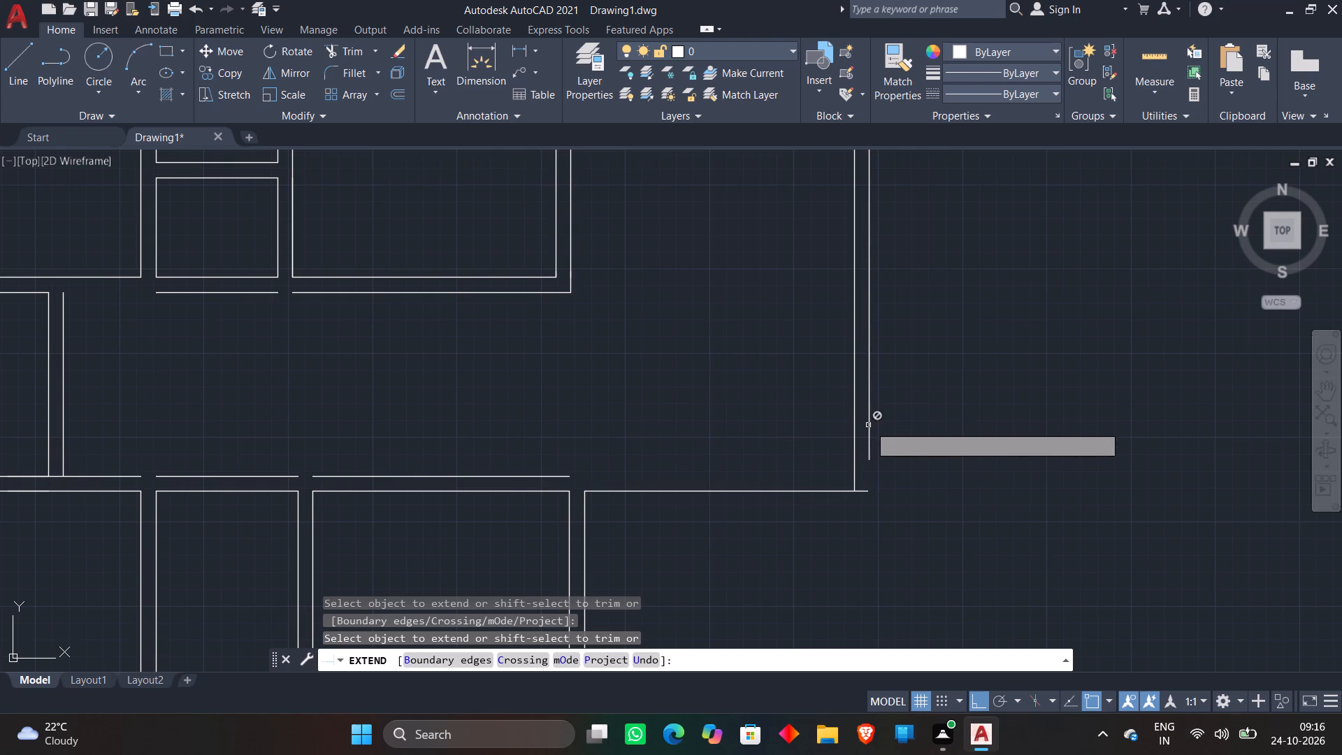
click(871, 436)
key(Escape)
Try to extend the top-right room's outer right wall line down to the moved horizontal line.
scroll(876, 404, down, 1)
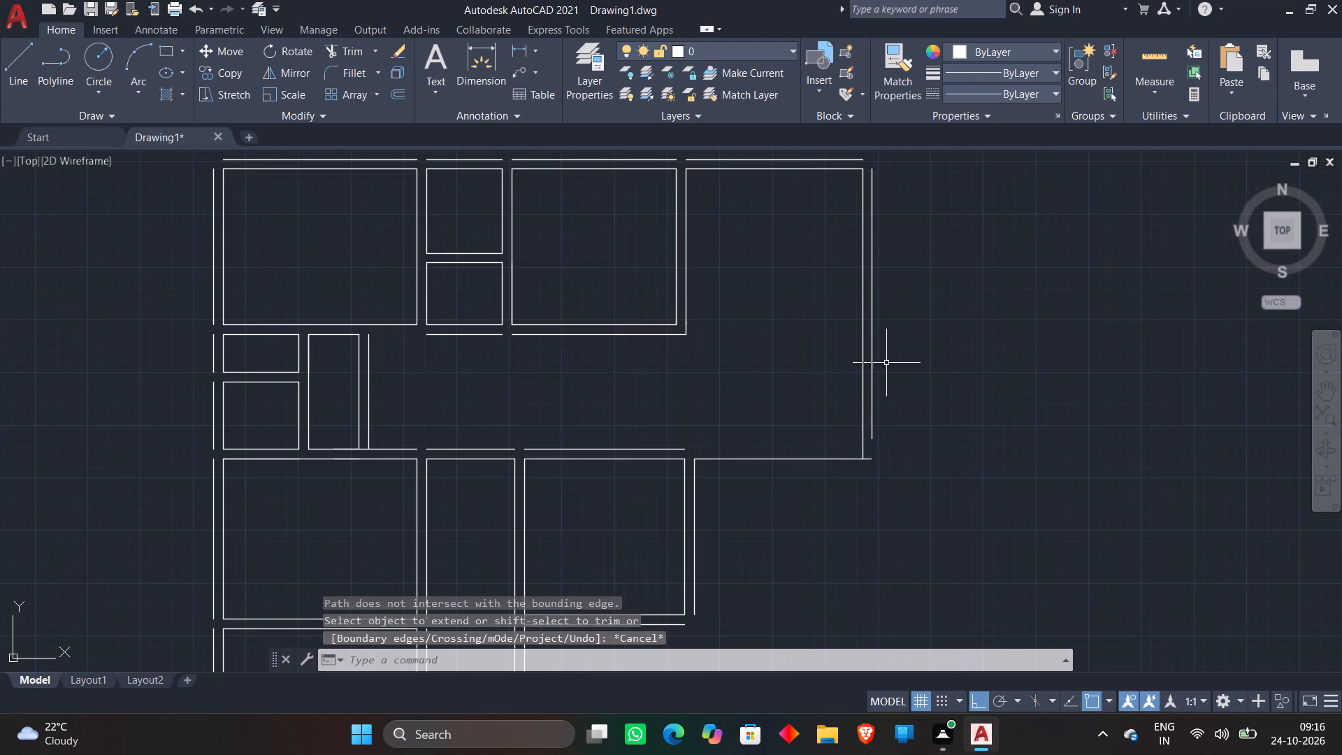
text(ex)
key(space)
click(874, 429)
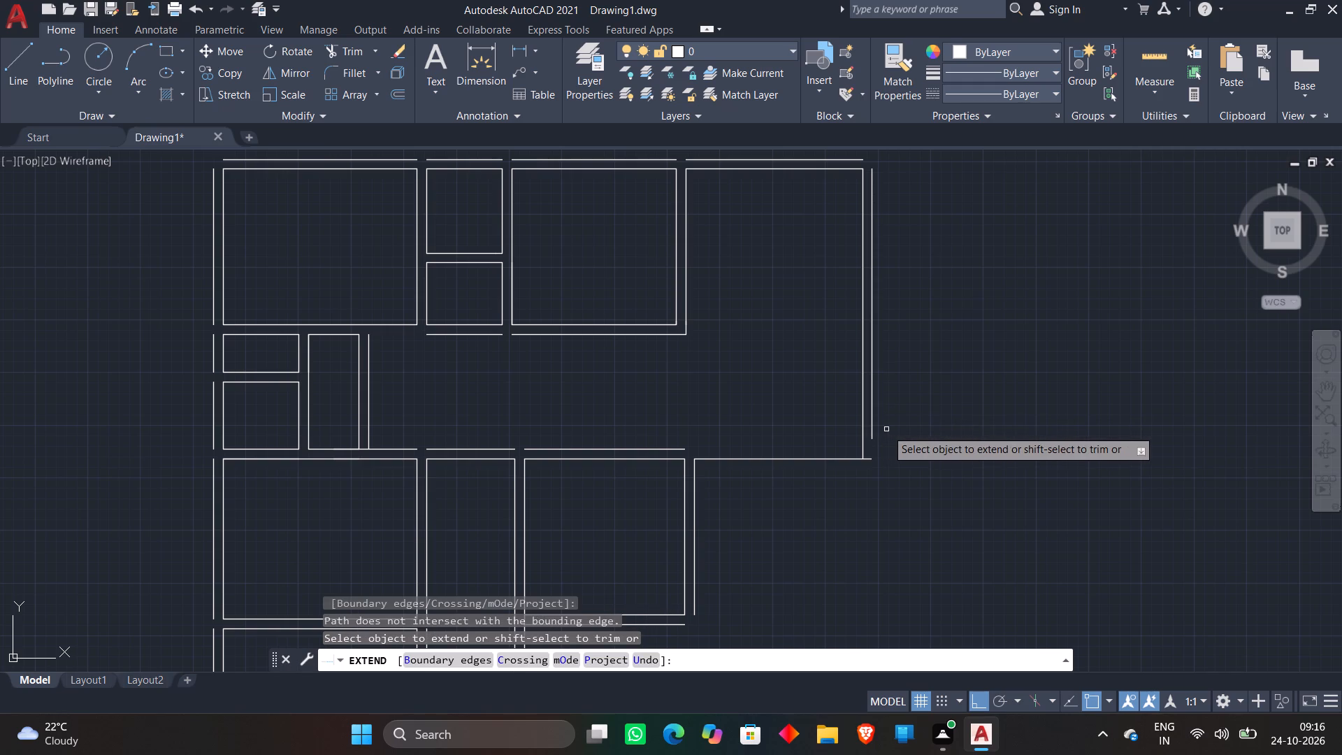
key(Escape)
Draw a short horizontal helper line rightward from the right end of the moved bottom line.
key(l)
key(space)
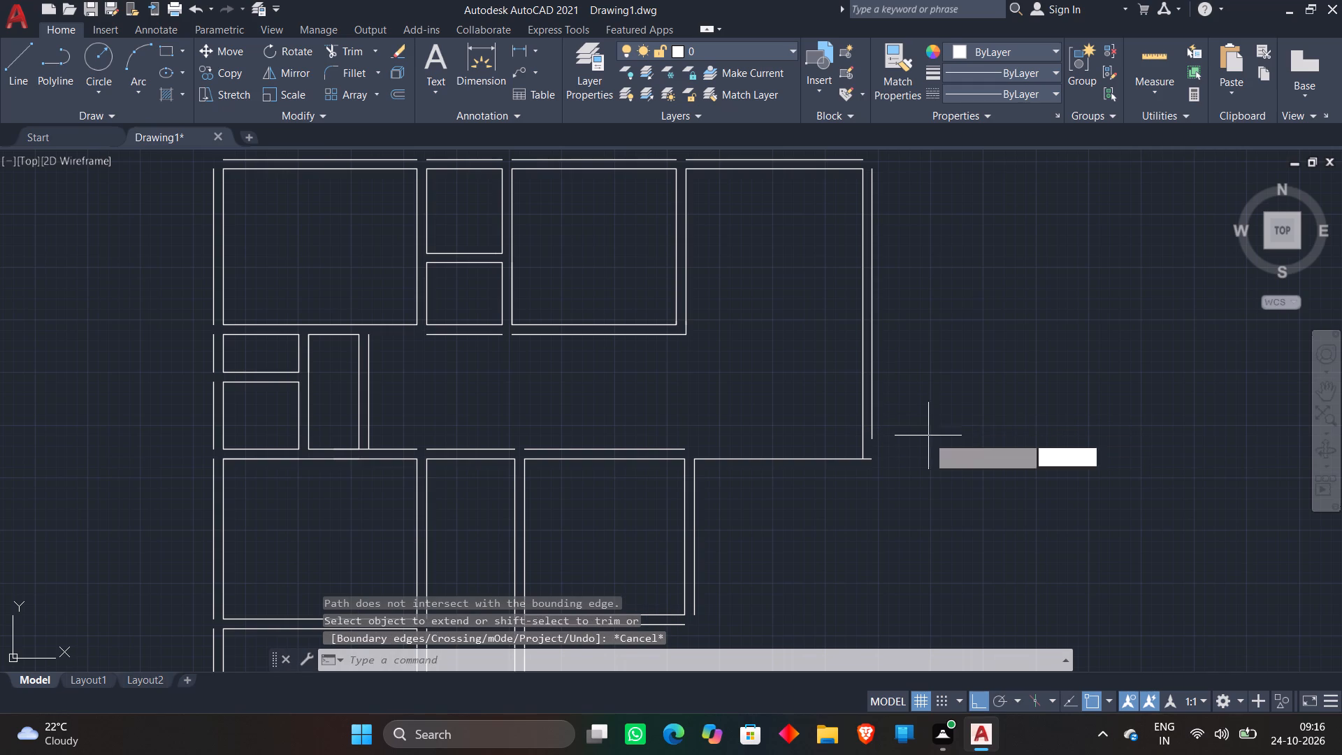
click(875, 459)
click(905, 452)
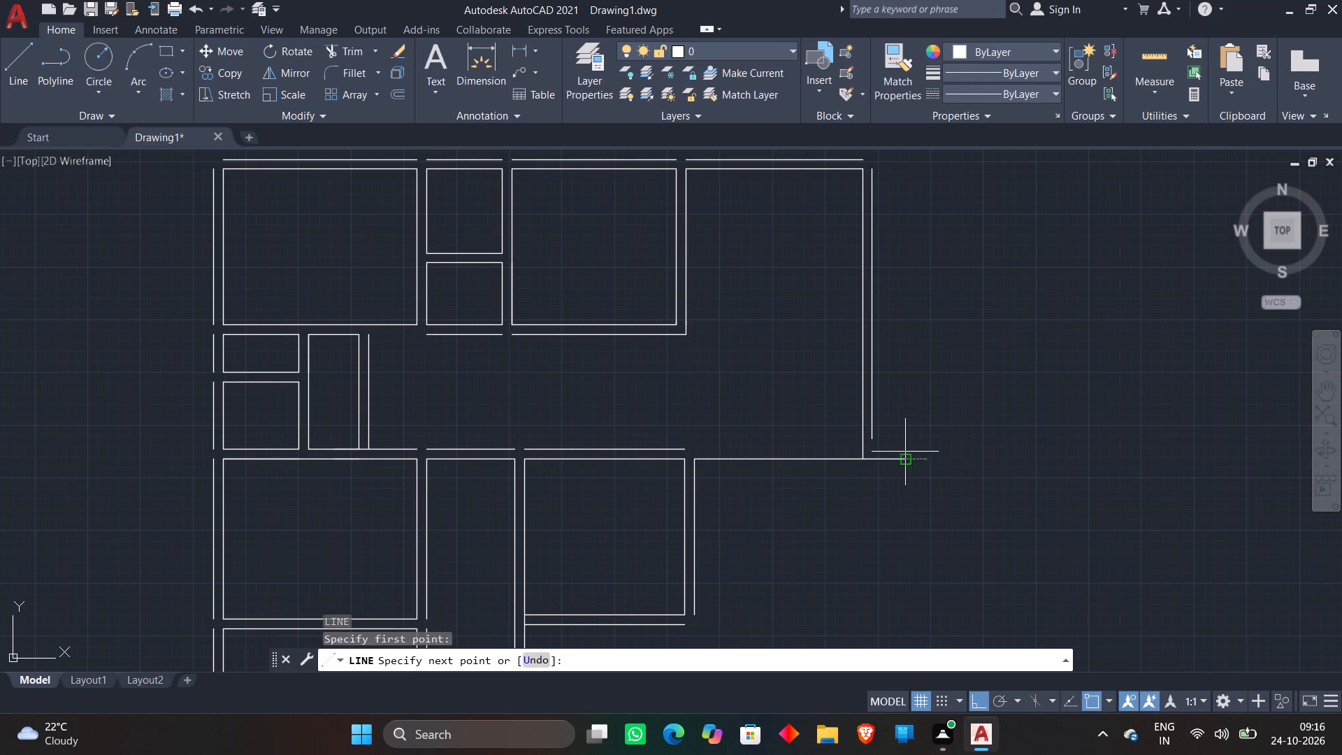
key(Escape)
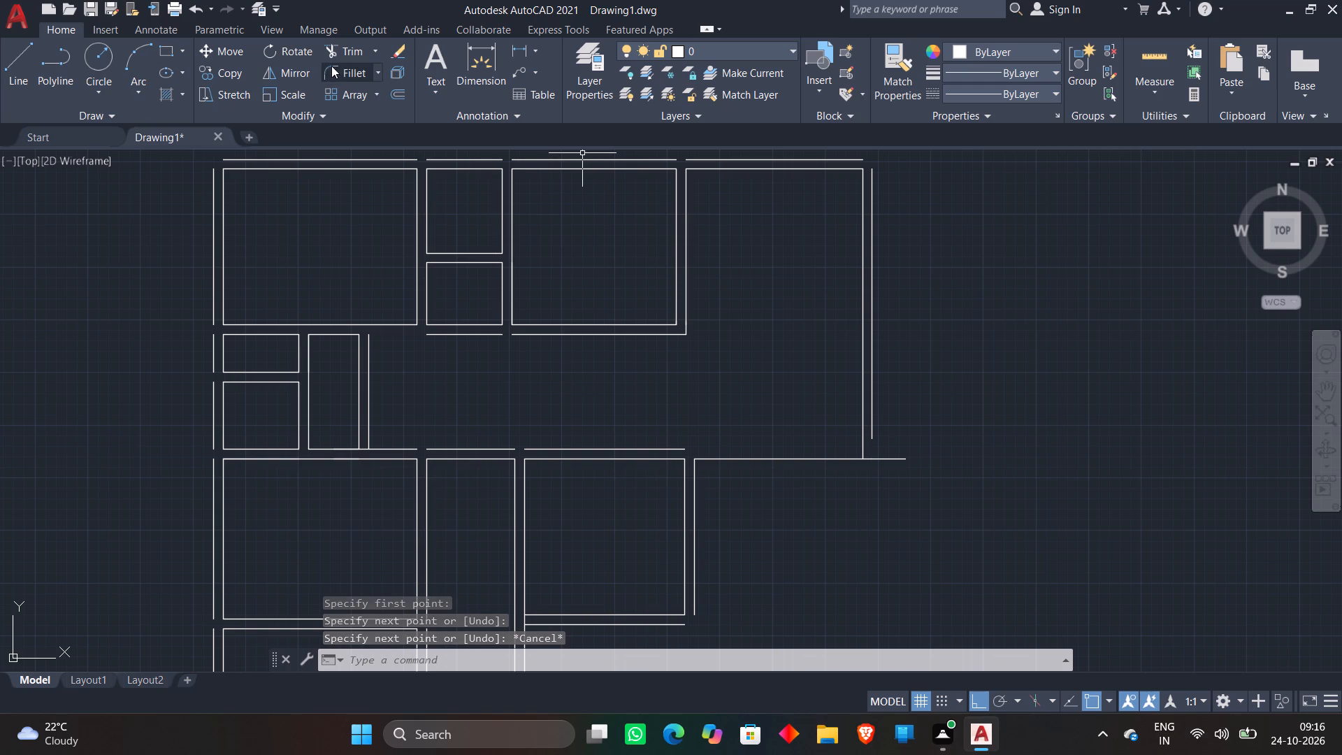
Extend the top-right room's outer right wall line down to the short helper line.
click(375, 57)
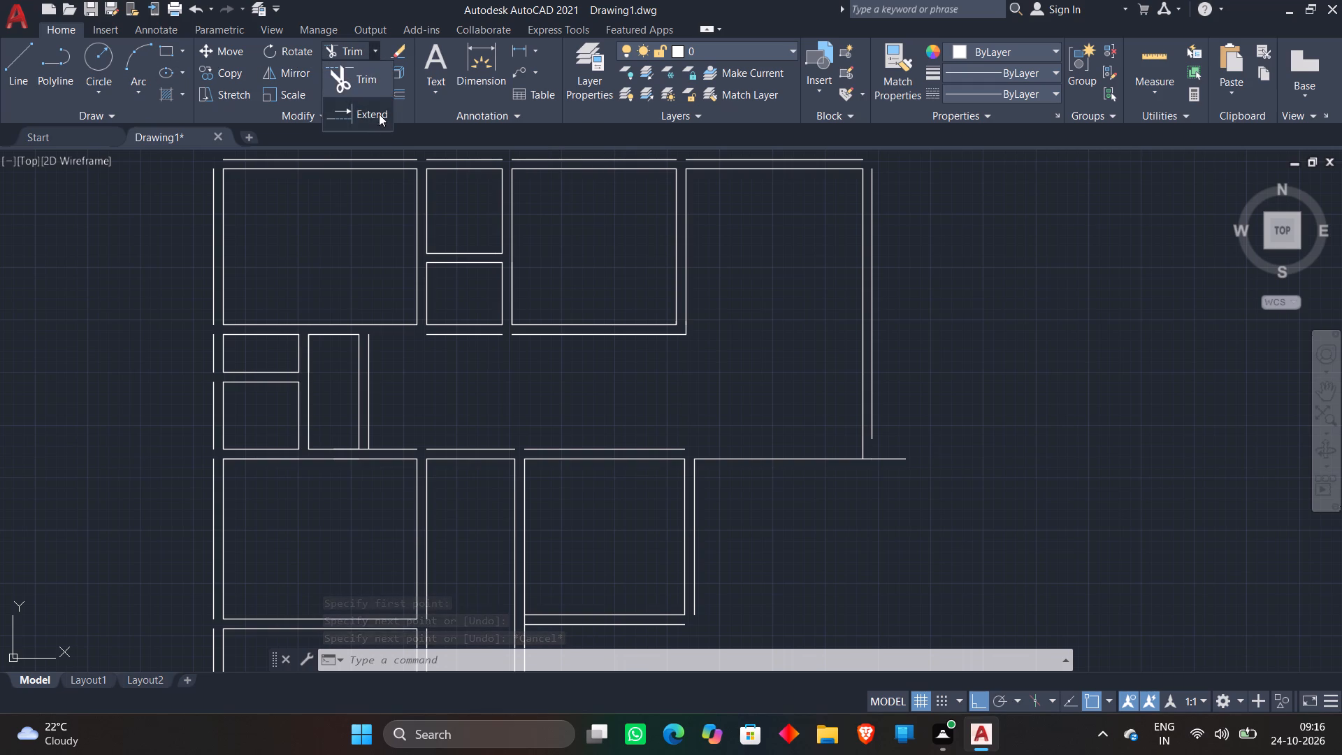
click(377, 116)
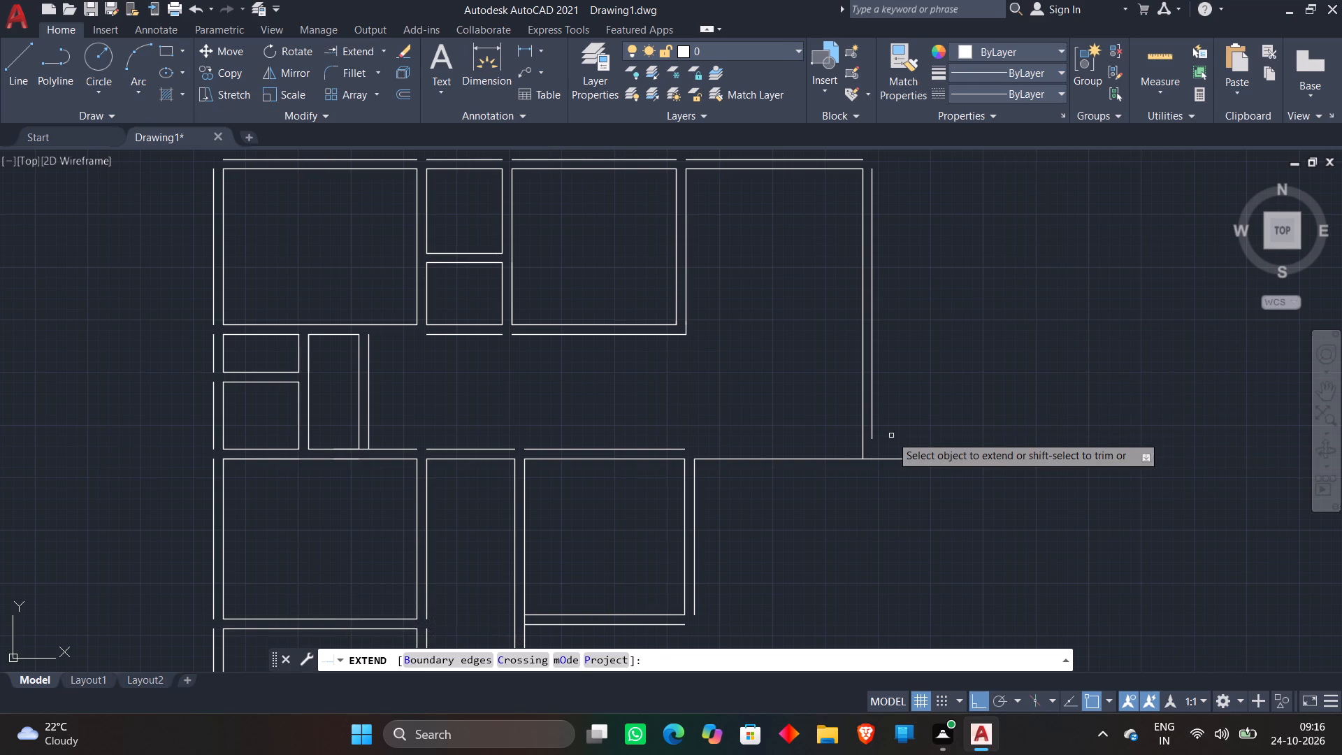
click(873, 436)
key(Escape)
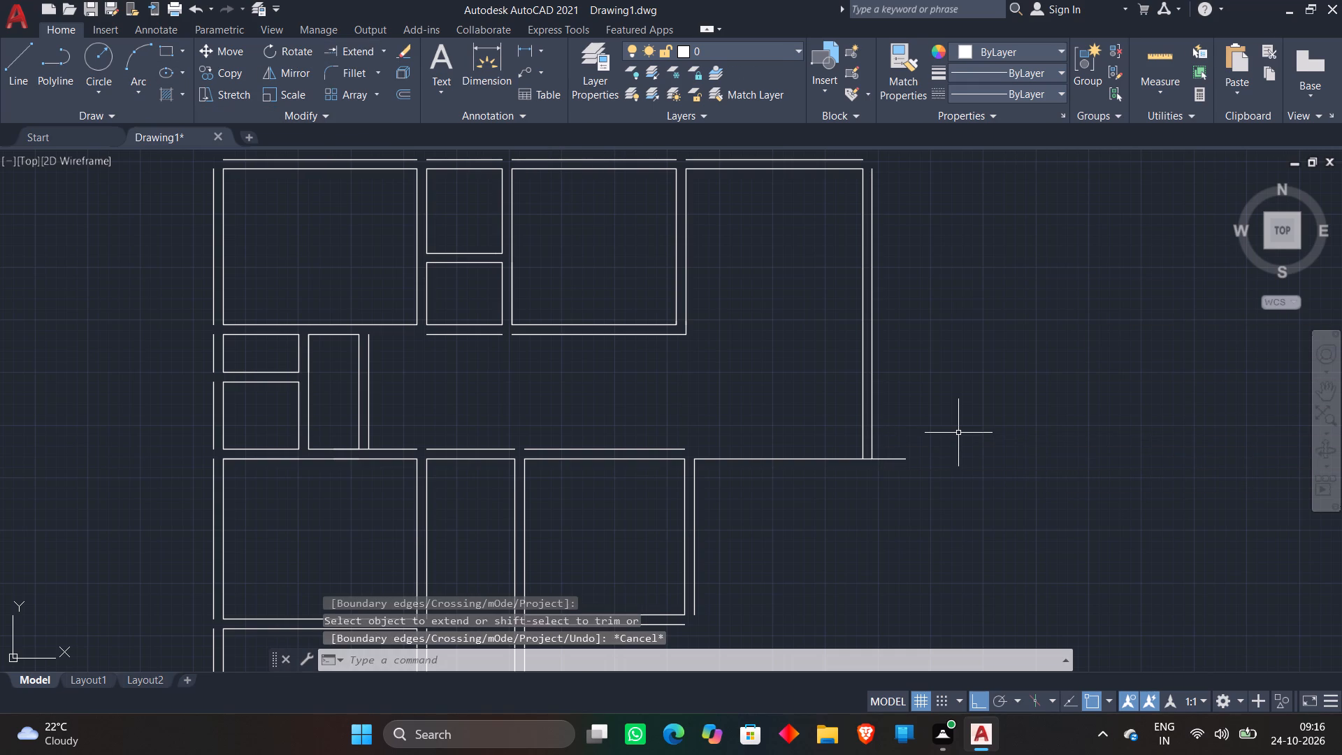
Extend the 12'8" by 12'4" room's outer top line right to the top-right room's inner right wall line.
text(ex)
key(space)
click(677, 447)
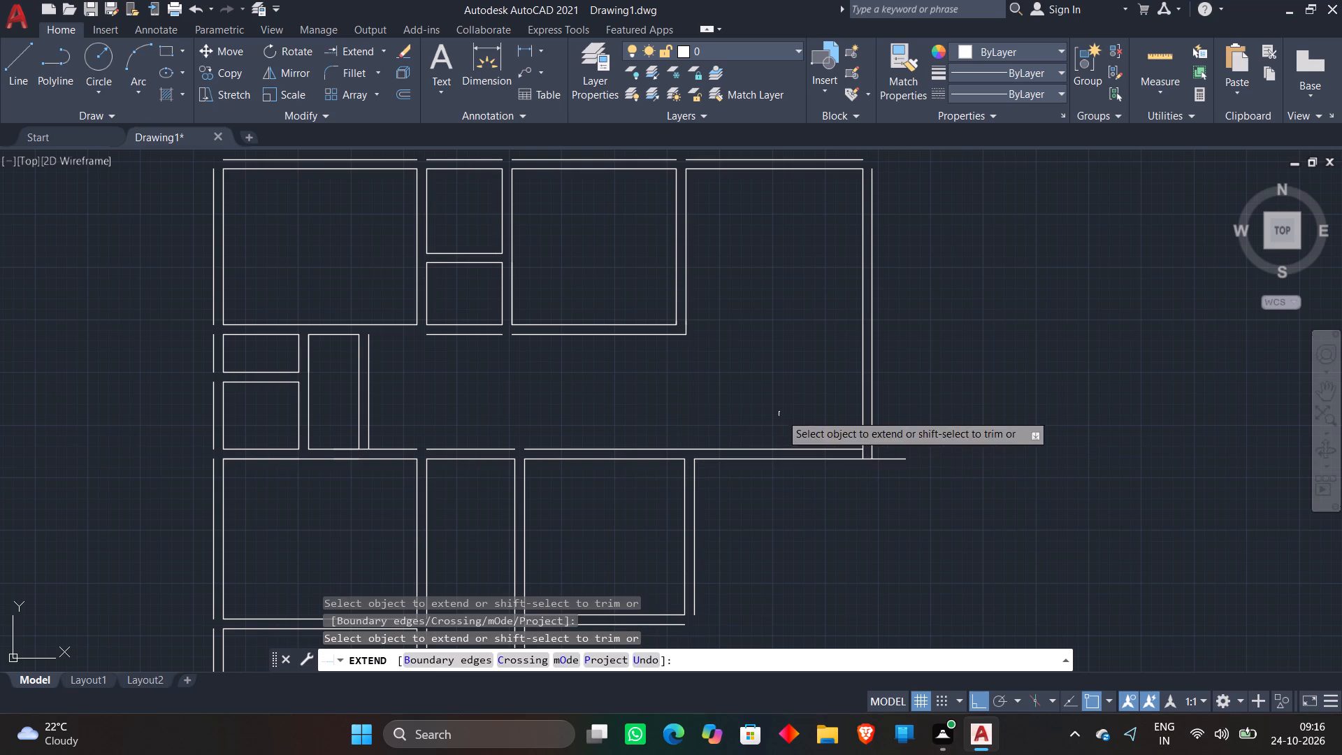
key(Escape)
Trim the helper line's overhang beyond the top-right room's outer right wall at its lower corner.
scroll(893, 438, up, 1)
text(tr)
key(space)
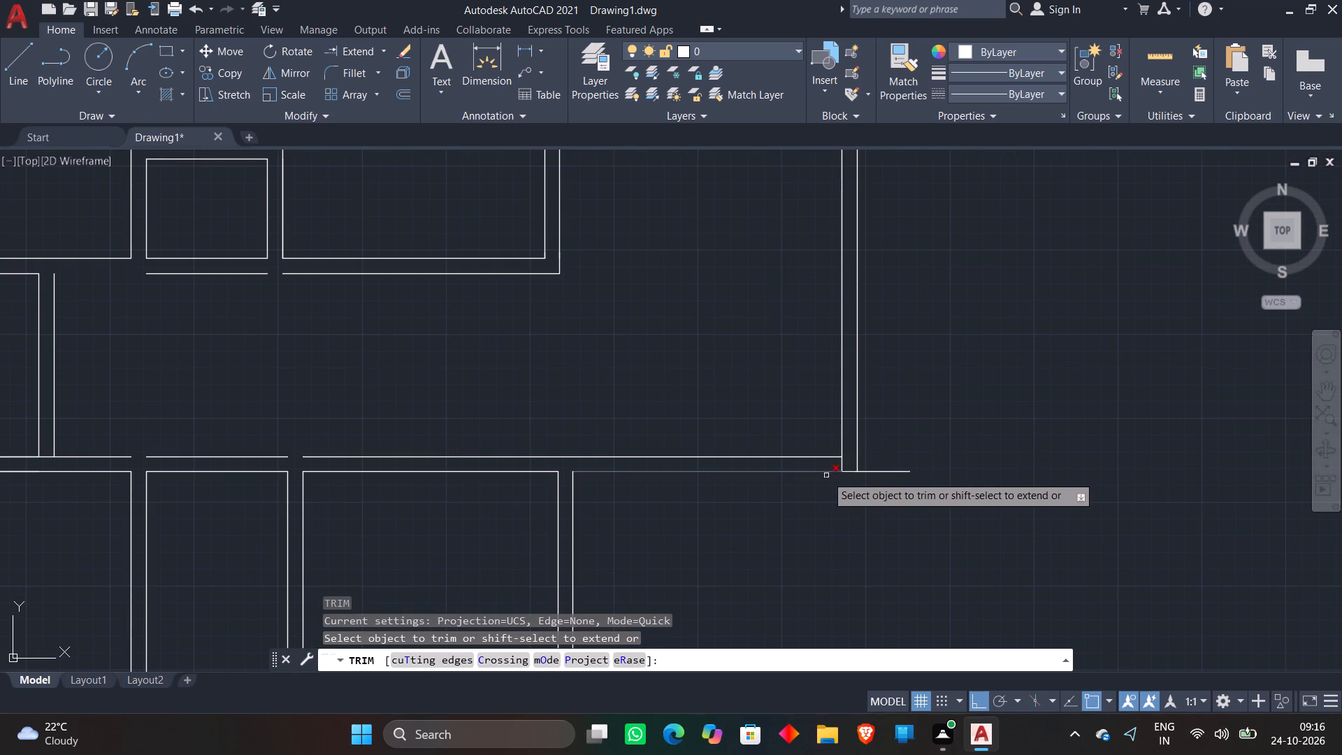
scroll(825, 475, up, 3)
click(839, 452)
click(888, 439)
click(1041, 417)
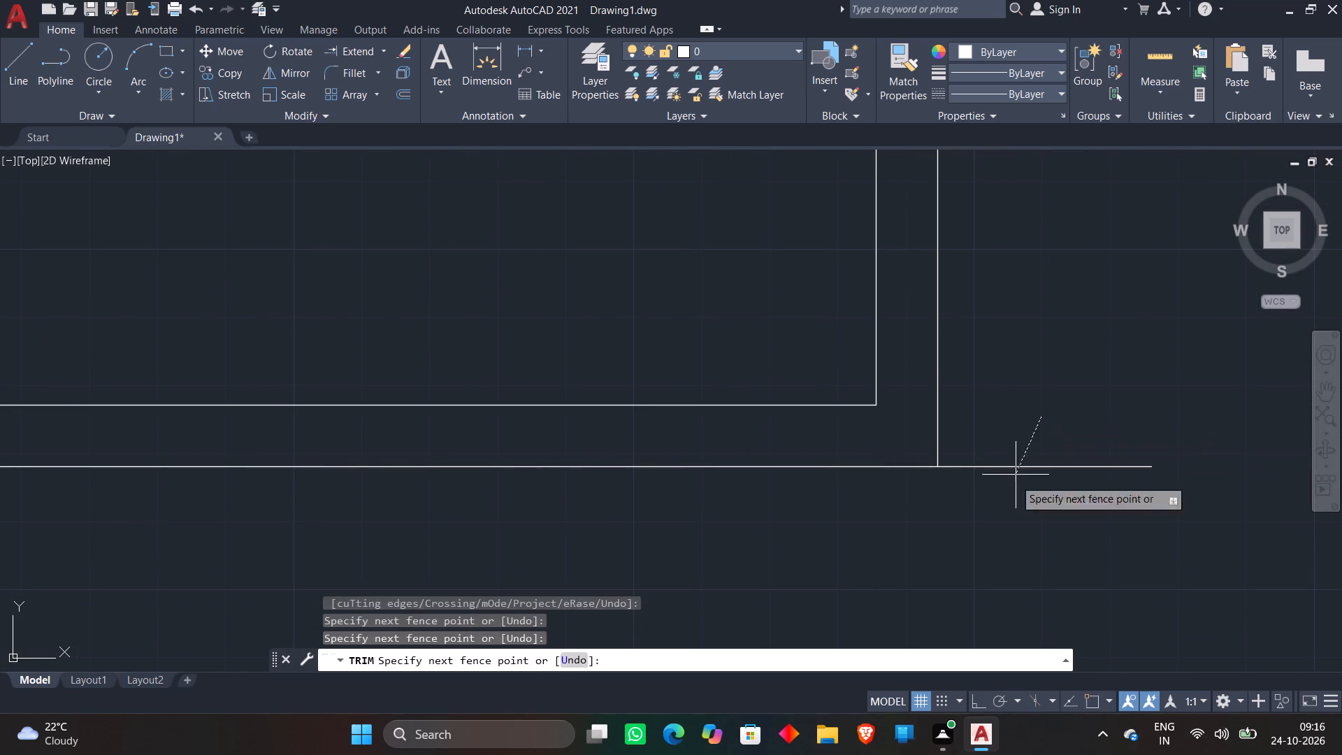
click(1008, 512)
scroll(1025, 466, down, 5)
key(Escape)
Fillet the outer top and outer right wall lines into a sharp corner at the plan's top-right.
scroll(1055, 373, down, 4)
scroll(1056, 335, up, 4)
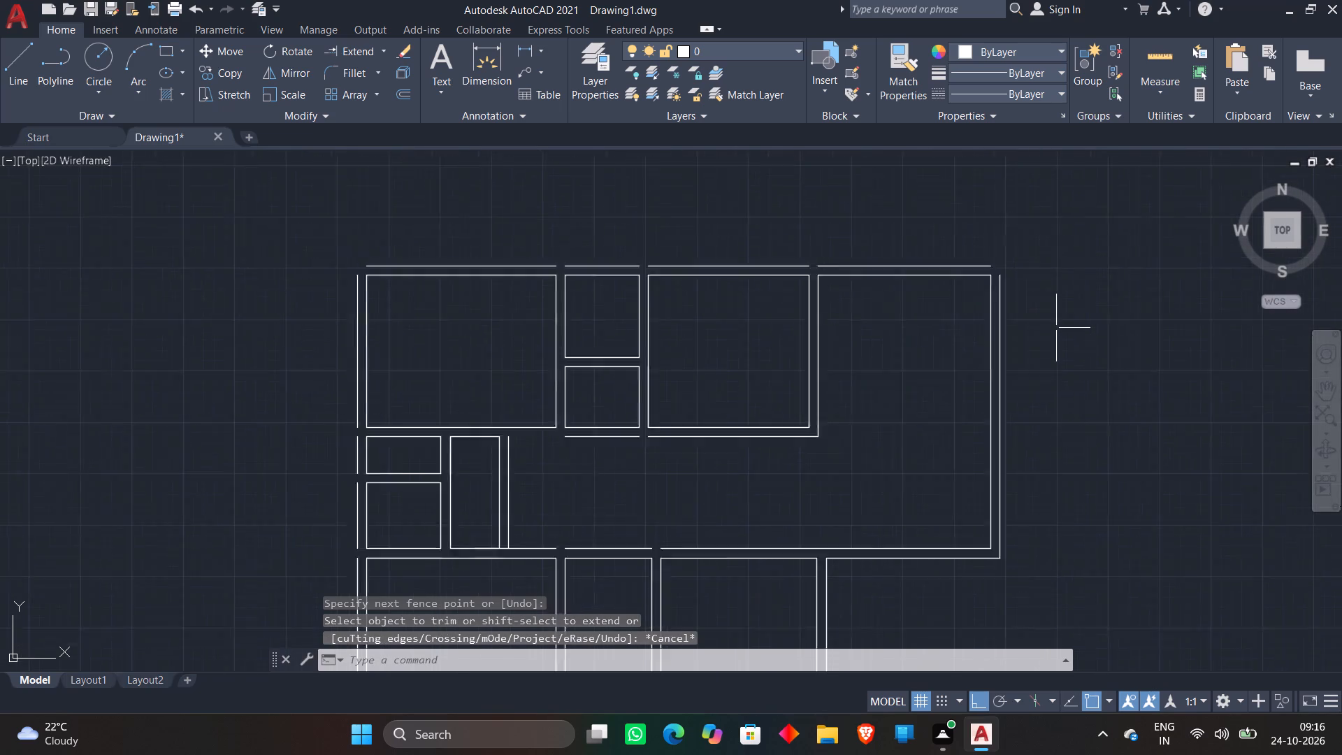
scroll(1057, 329, down, 2)
key(f)
key(space)
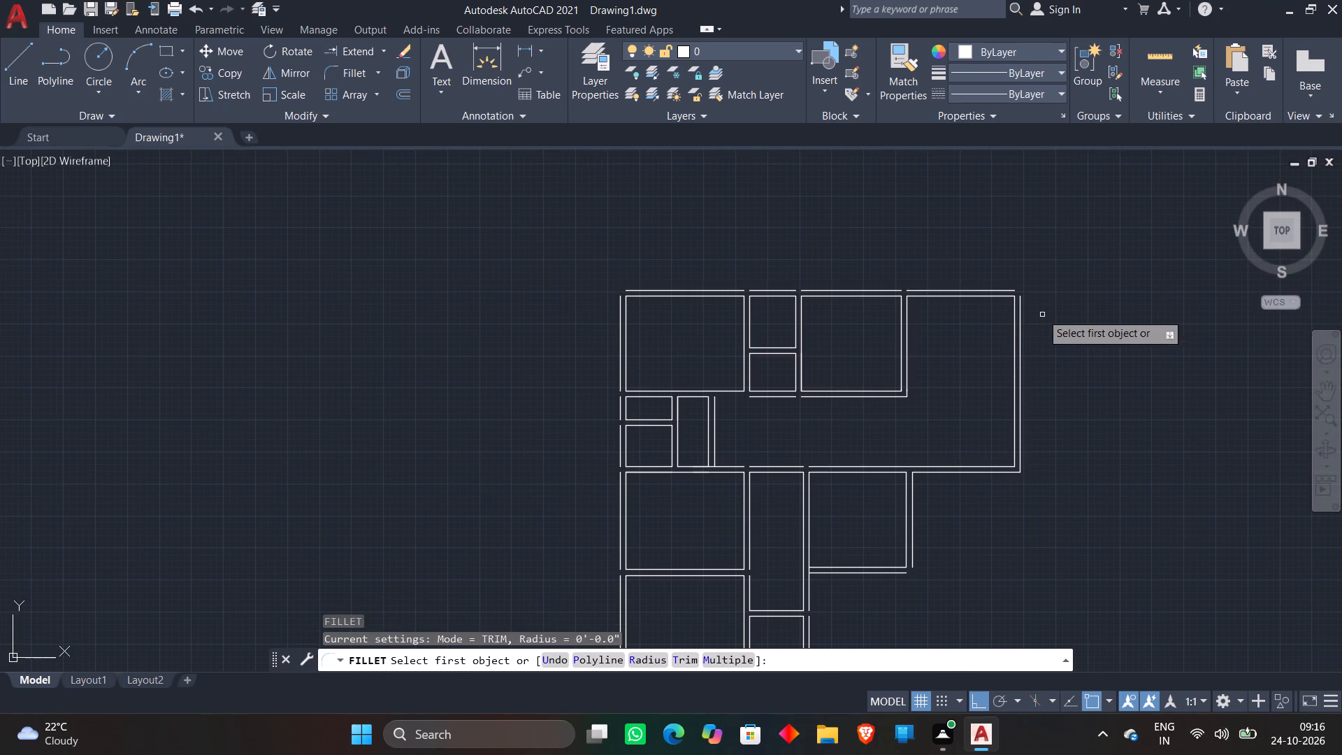
scroll(1013, 290, up, 3)
click(991, 291)
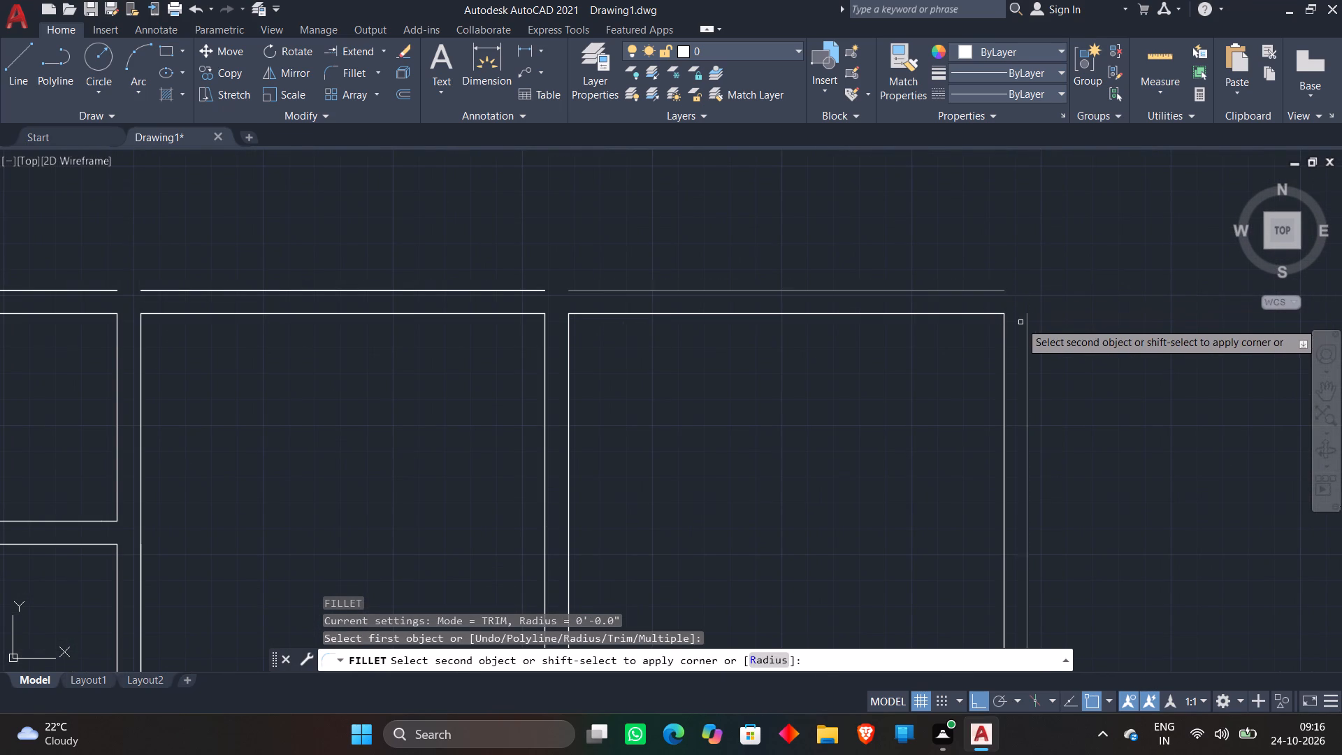
click(1020, 322)
click(1025, 316)
Fillet the outer top and outer left wall lines into a sharp corner at the plan's top-left.
scroll(1046, 287, down, 4)
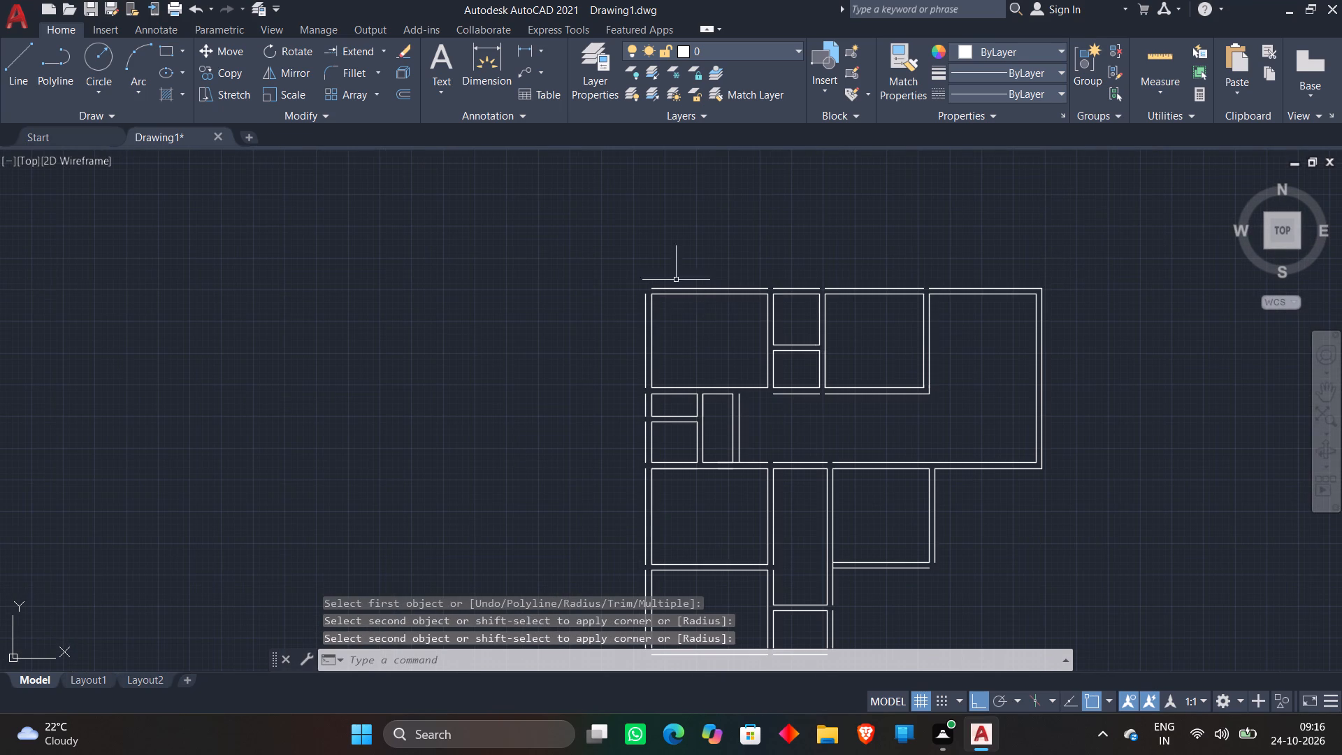
key(space)
scroll(668, 285, up, 4)
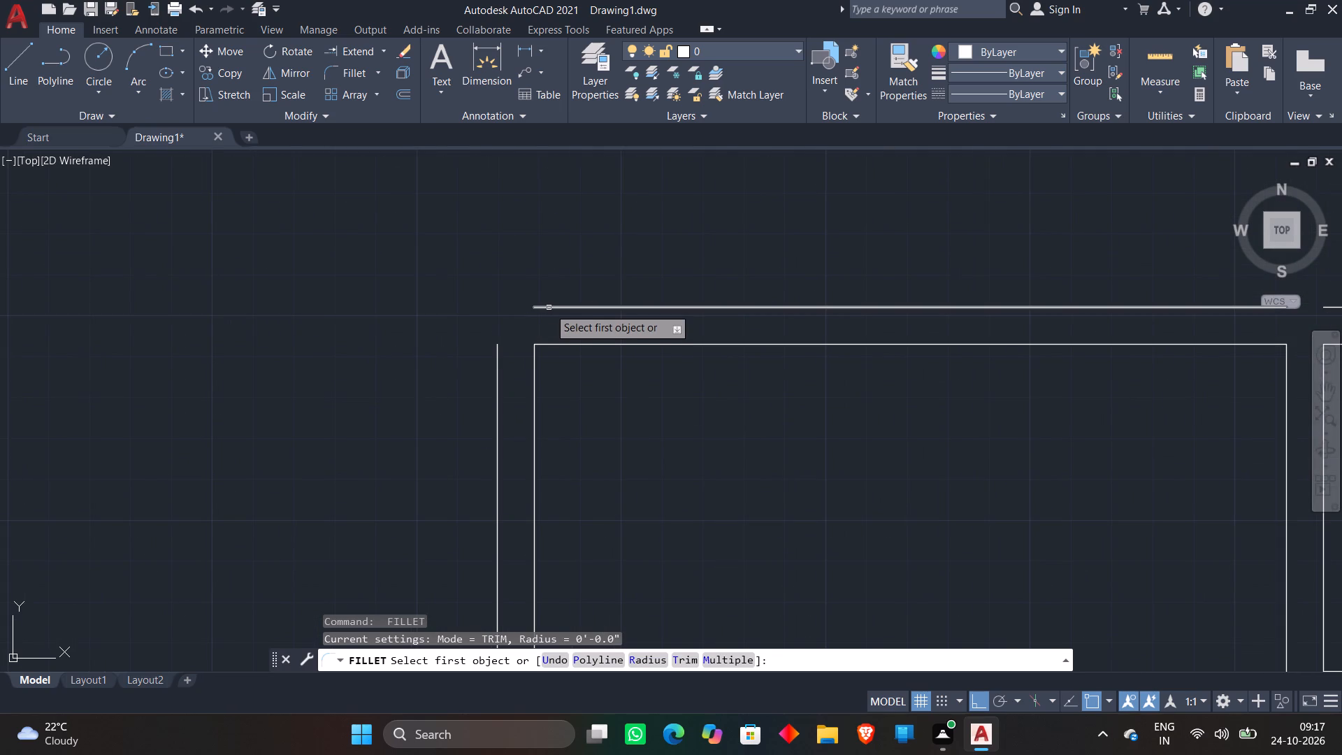
click(549, 308)
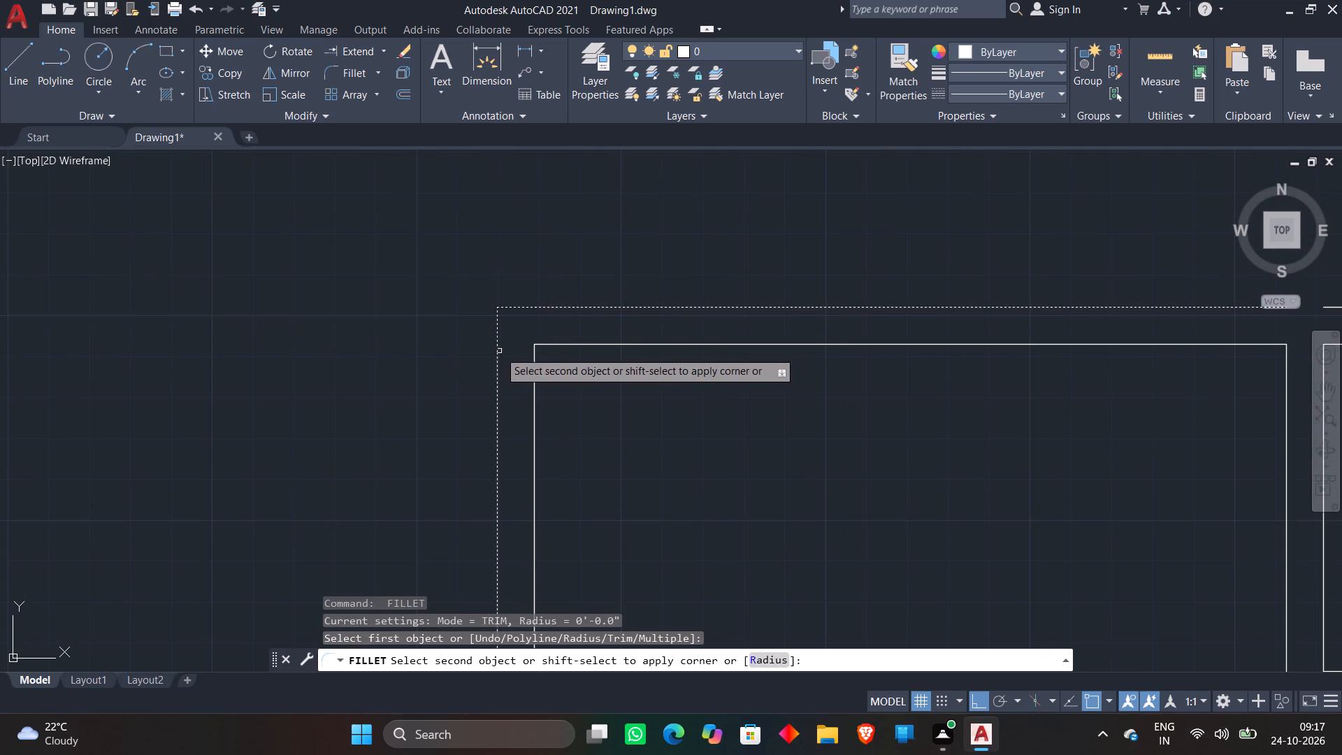
click(499, 351)
Fillet the outer left and outer bottom wall lines into a sharp corner at the plan's bottom-left.
scroll(511, 261, down, 4)
middle_drag(1007, 472, 918, 240)
scroll(727, 346, down, 2)
key(space)
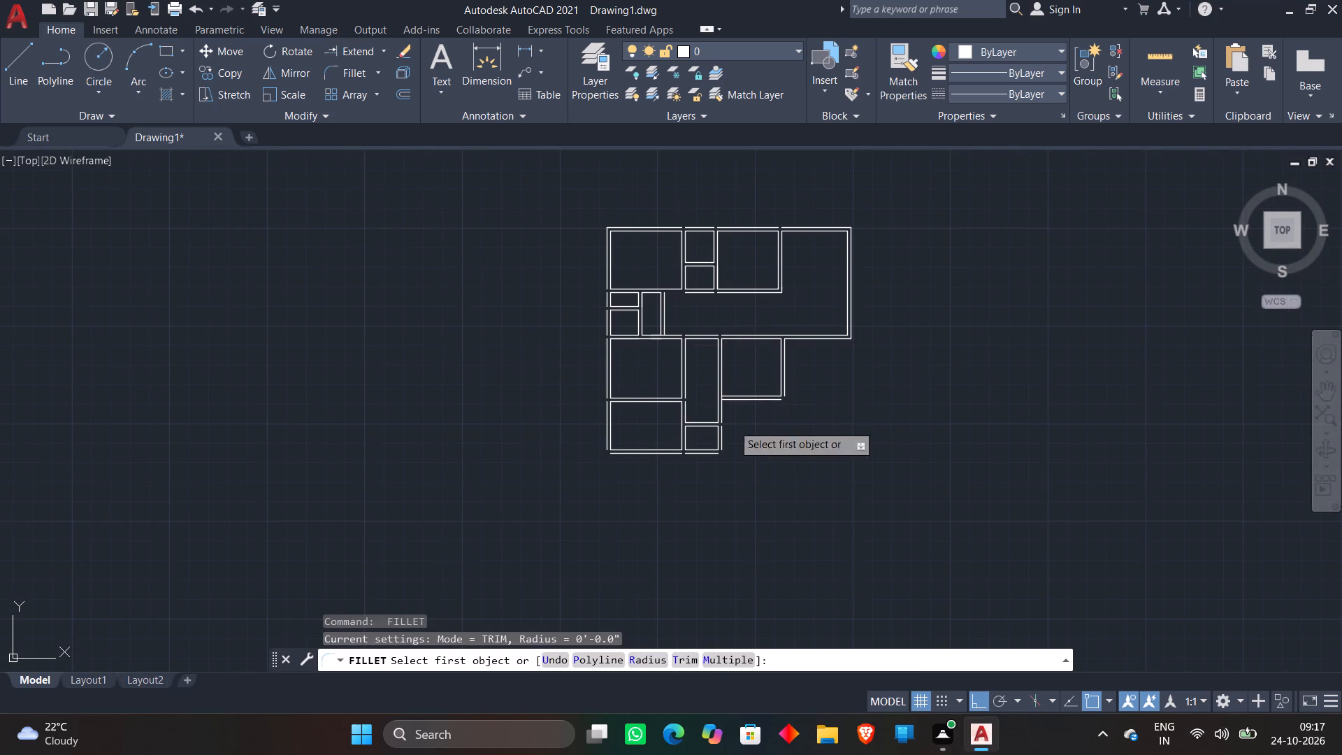
scroll(621, 471, up, 2)
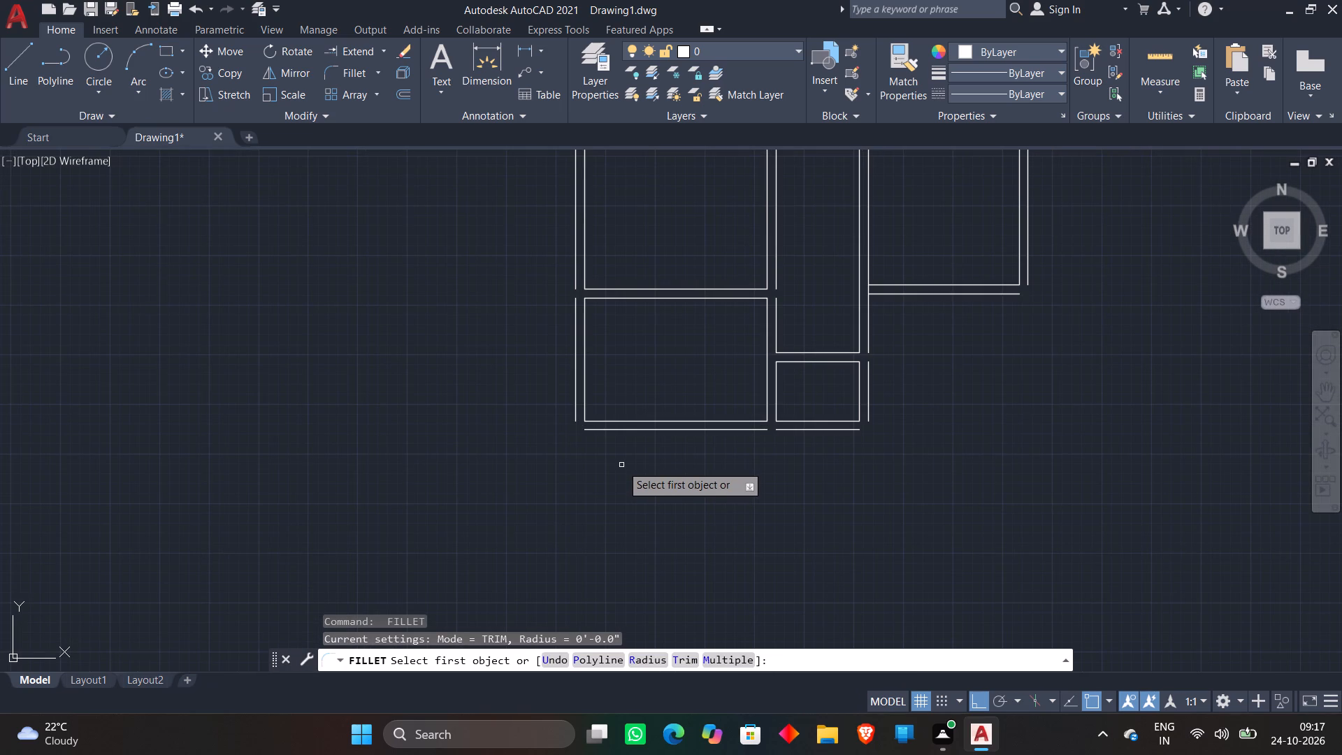
scroll(615, 373, up, 3)
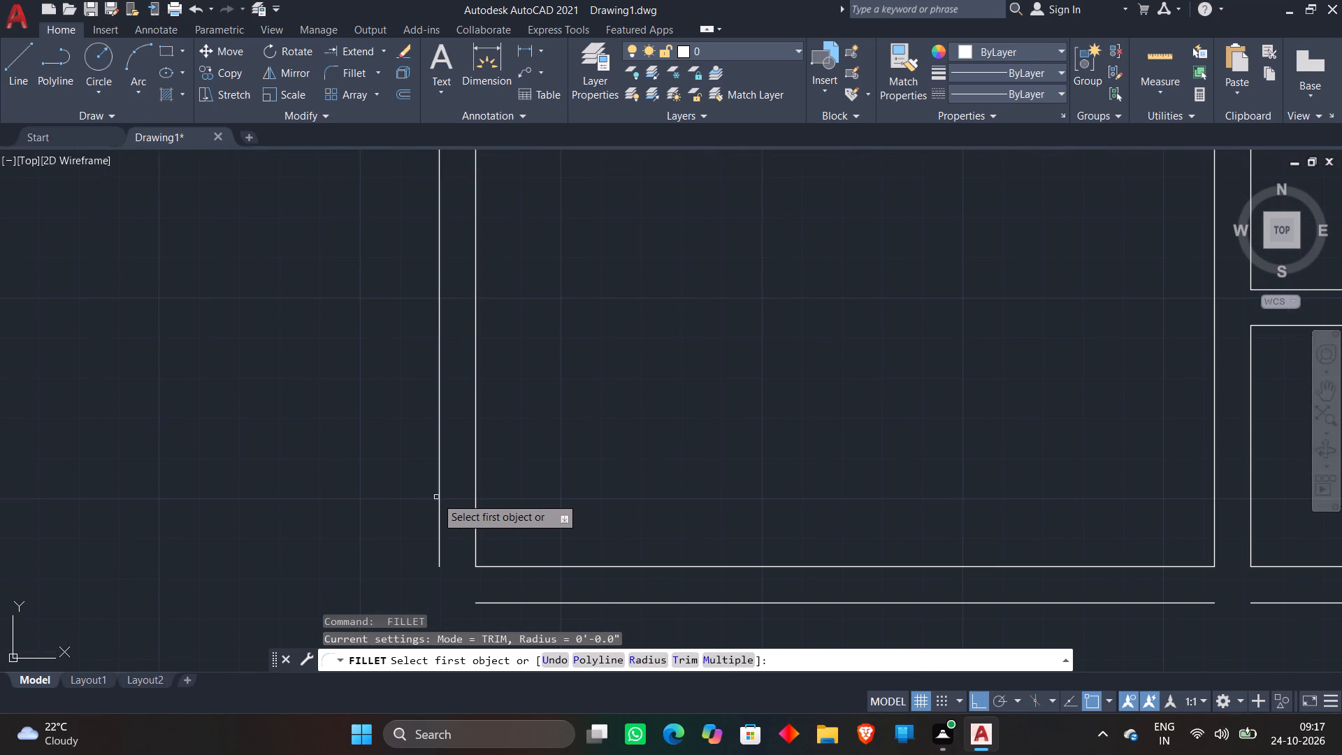
click(439, 501)
scroll(447, 427, down, 3)
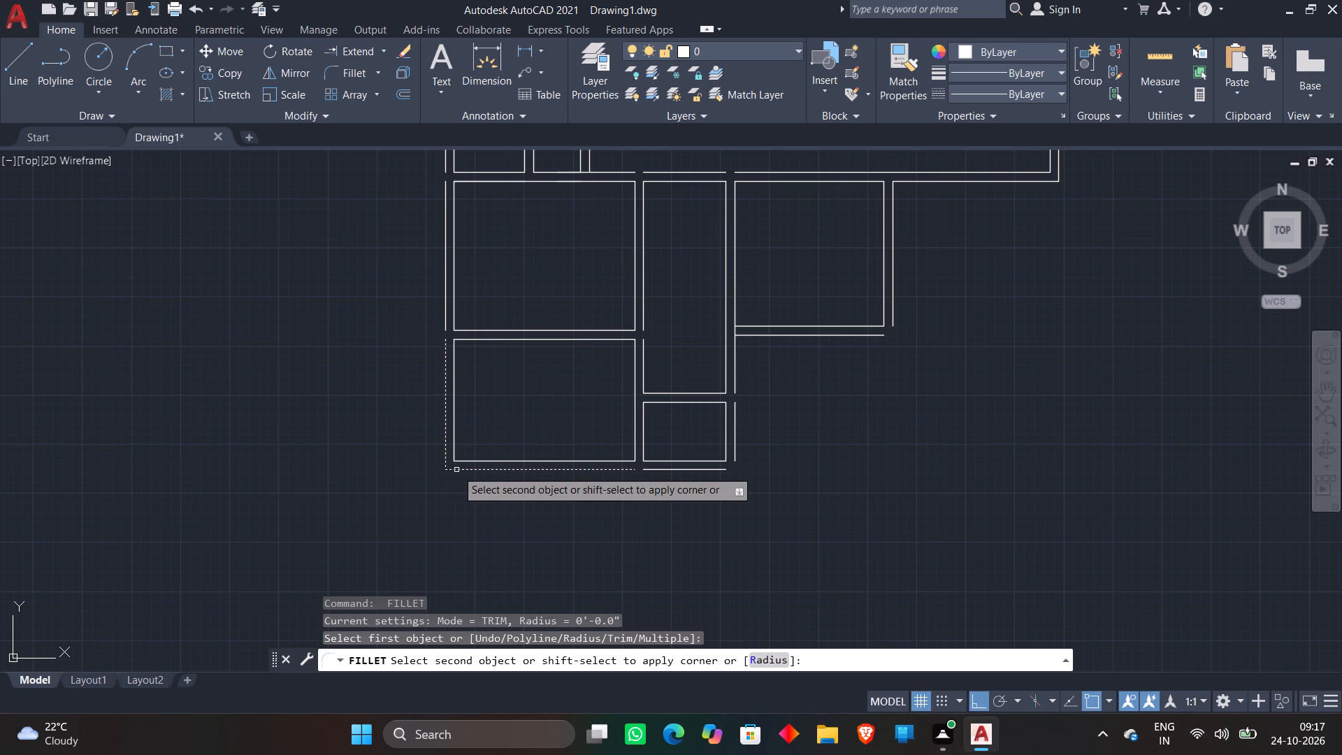
click(456, 470)
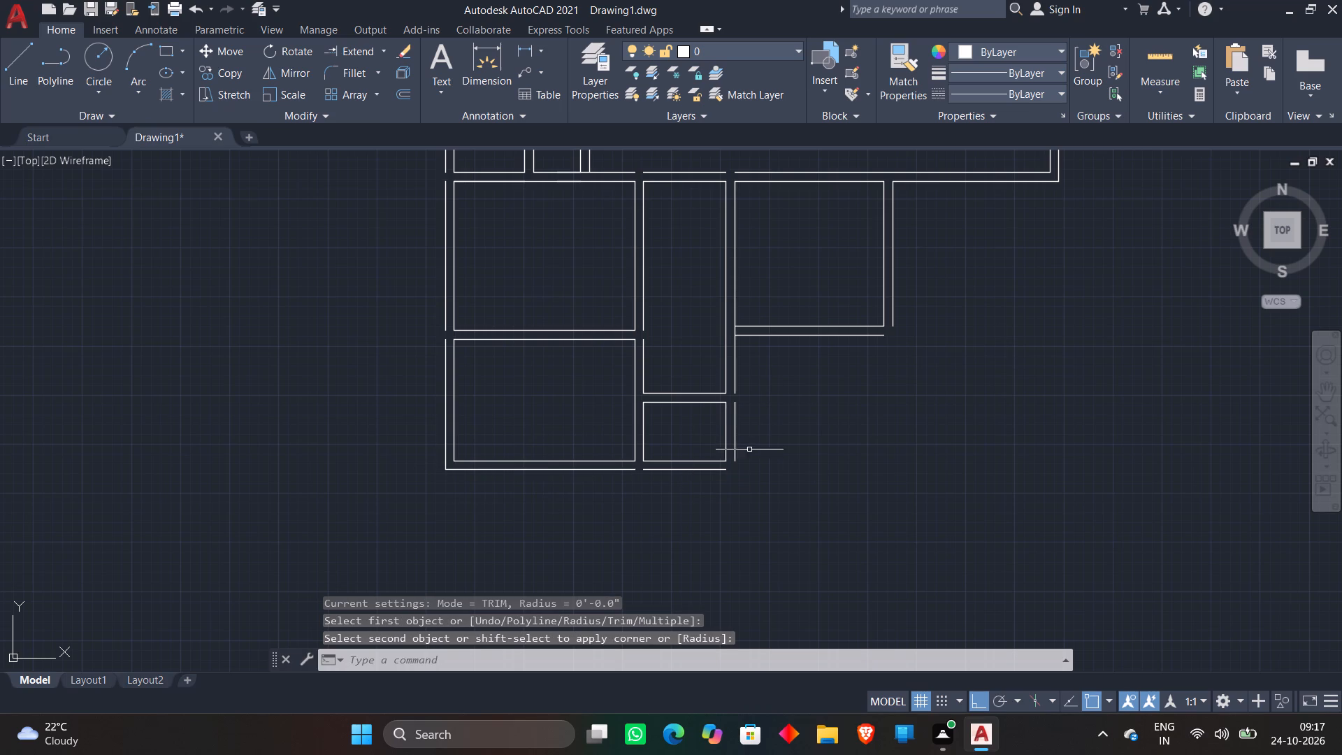
Fillet the outer right and bottom wall lines of the small bottom room into a sharp corner.
click(360, 74)
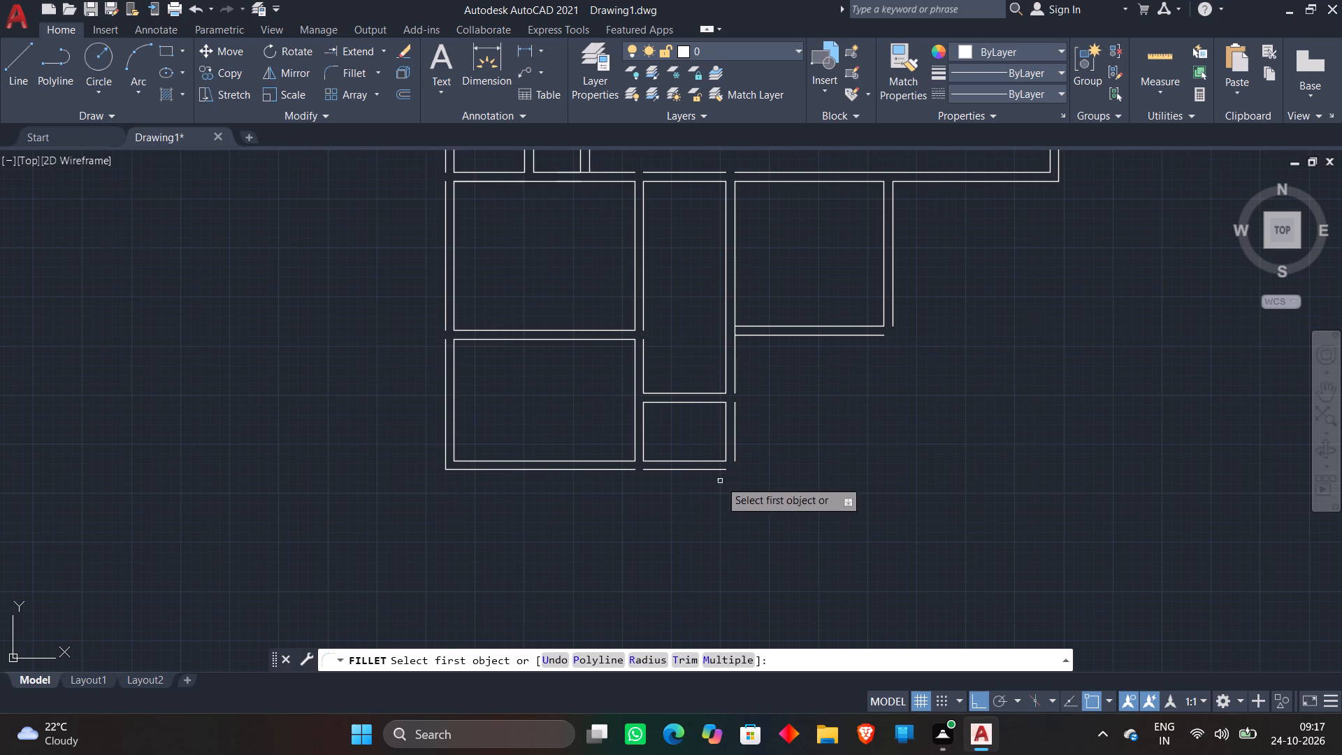
scroll(720, 479, up, 2)
click(751, 426)
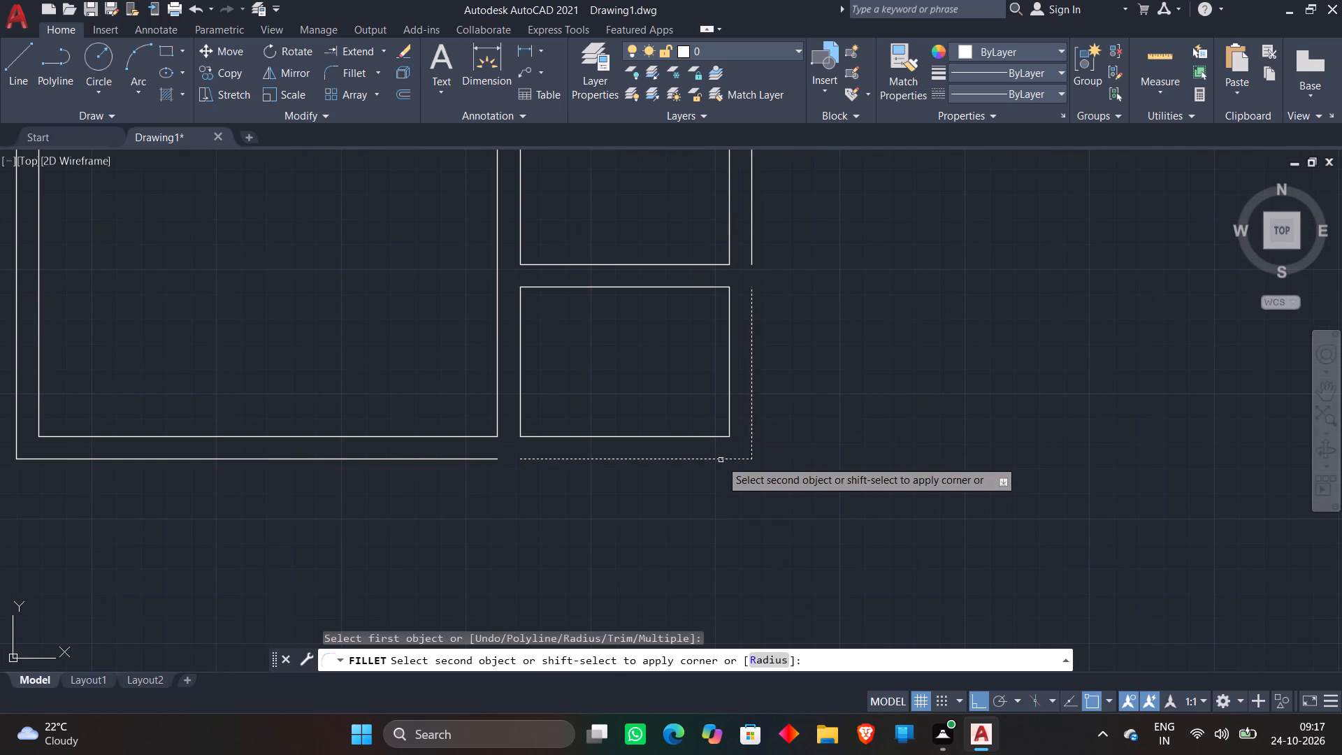
click(721, 460)
Fillet the outer right and outer bottom wall lines of the lower-right room into a sharp corner.
scroll(882, 413, down, 2)
middle_drag(893, 374, 598, 512)
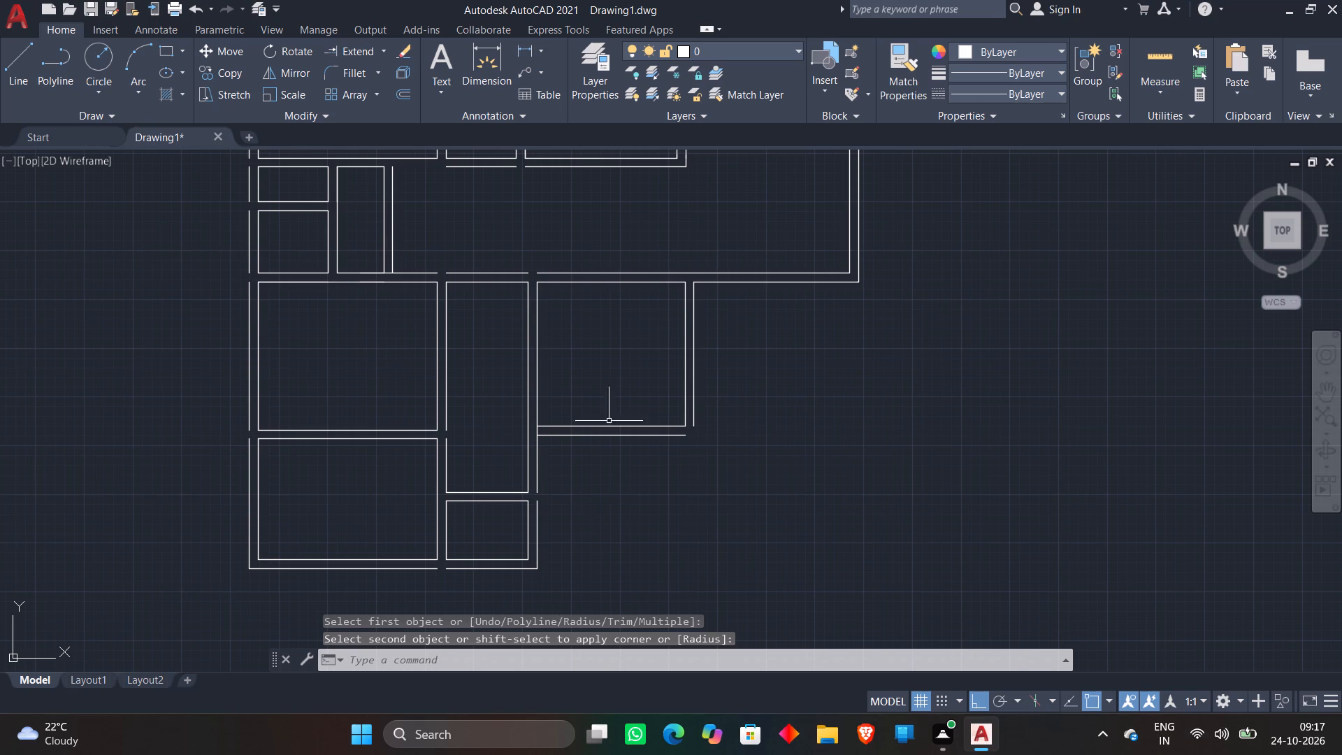
click(356, 74)
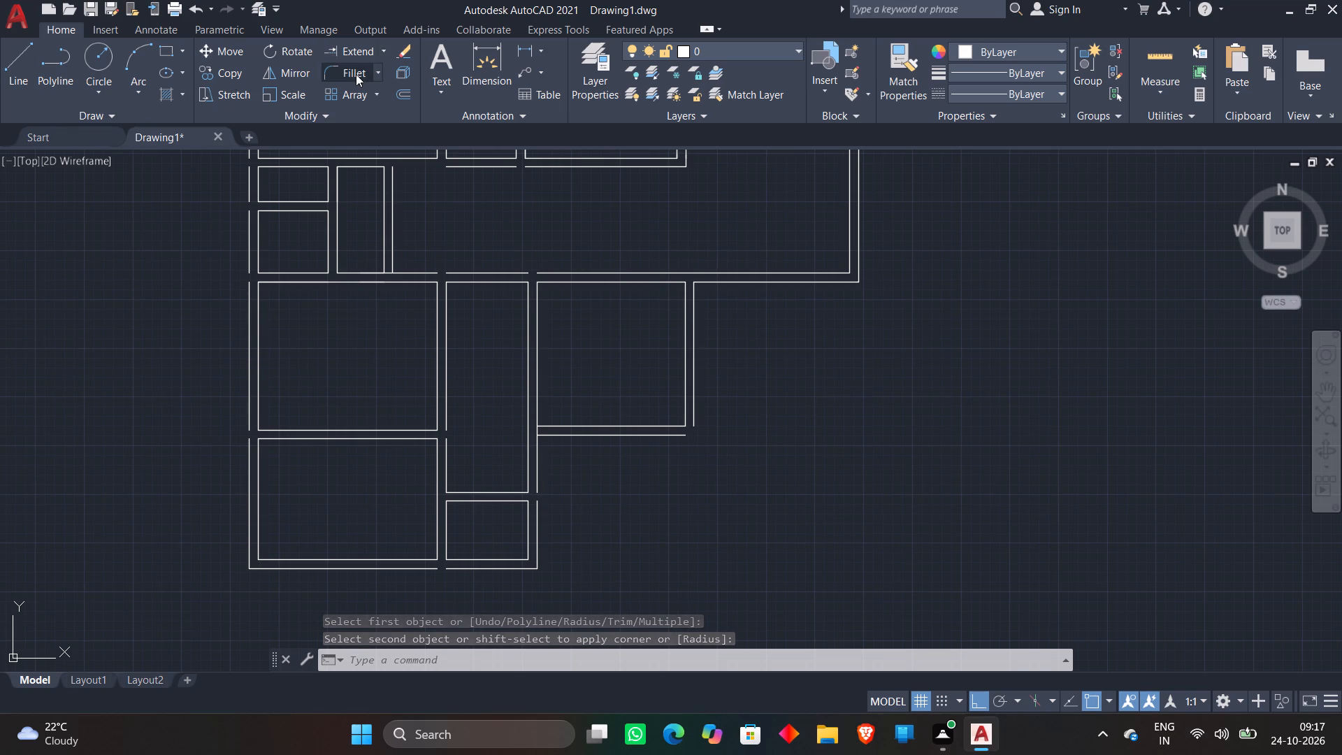
scroll(658, 376, up, 2)
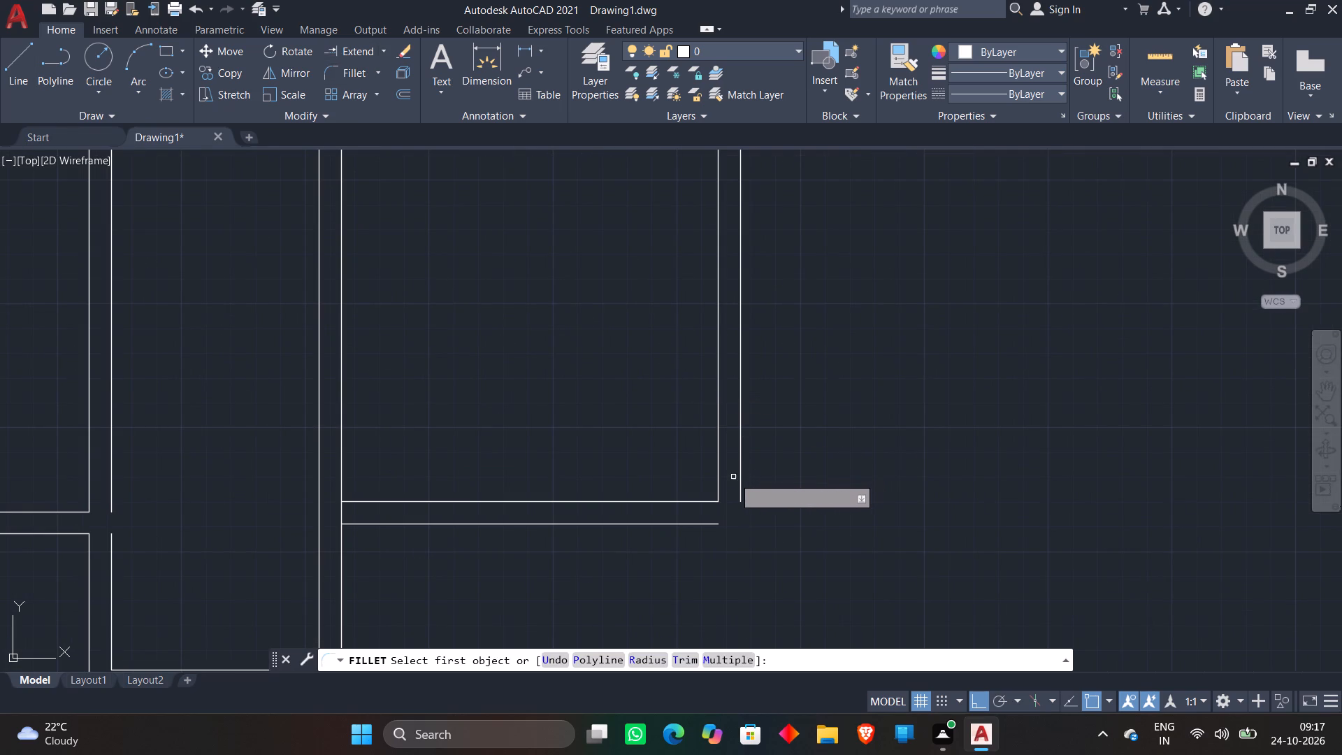
click(739, 477)
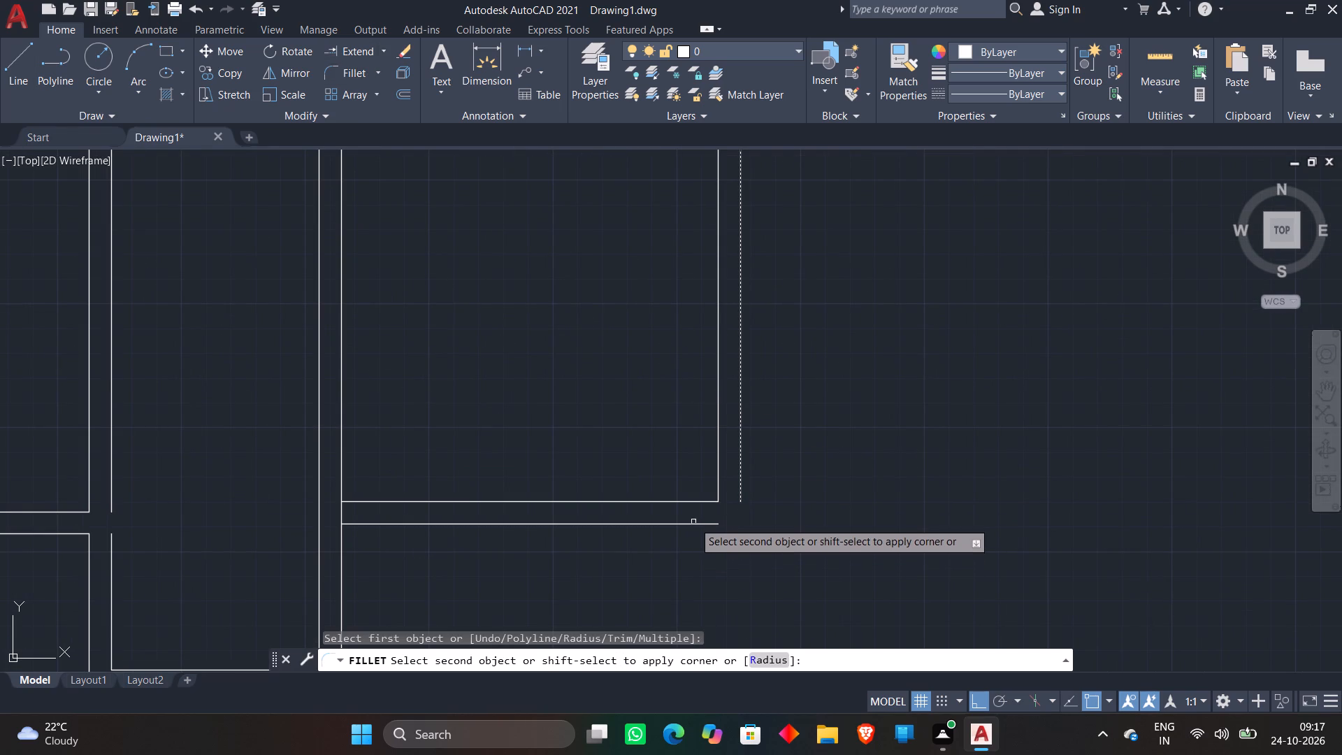
click(693, 524)
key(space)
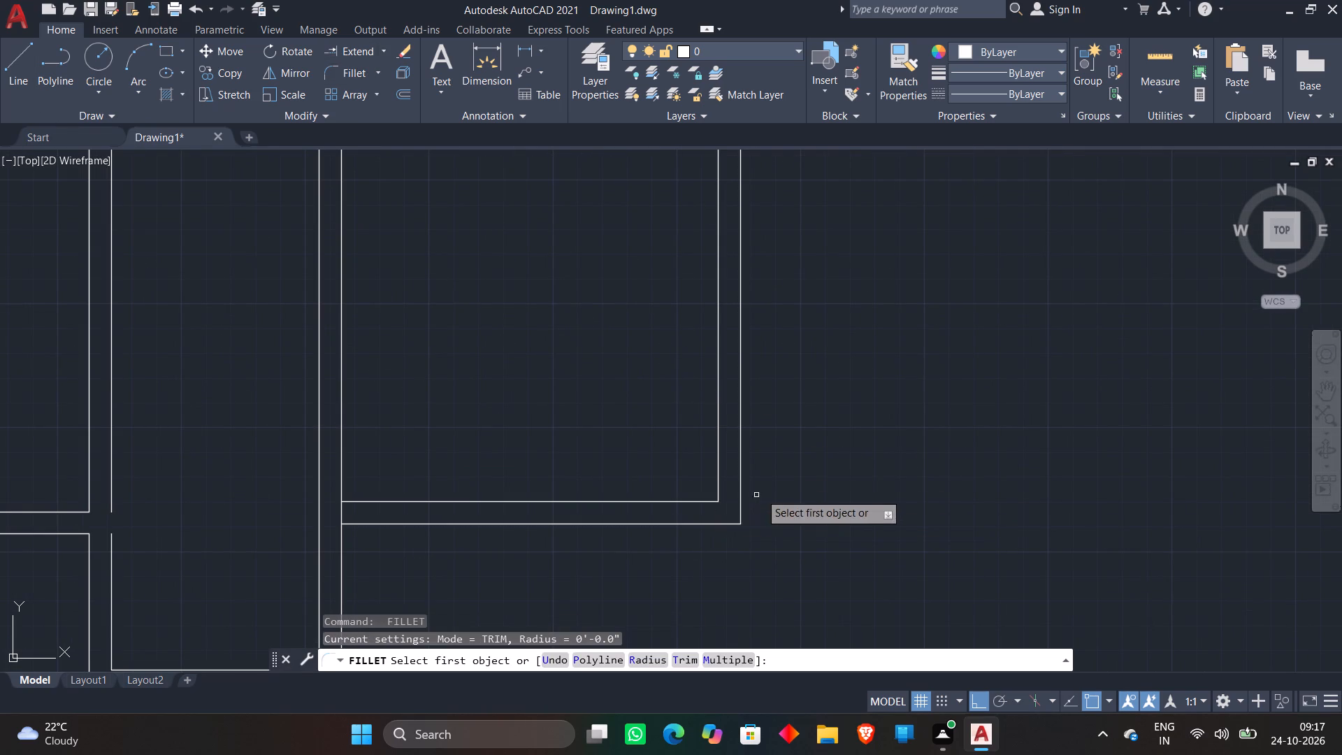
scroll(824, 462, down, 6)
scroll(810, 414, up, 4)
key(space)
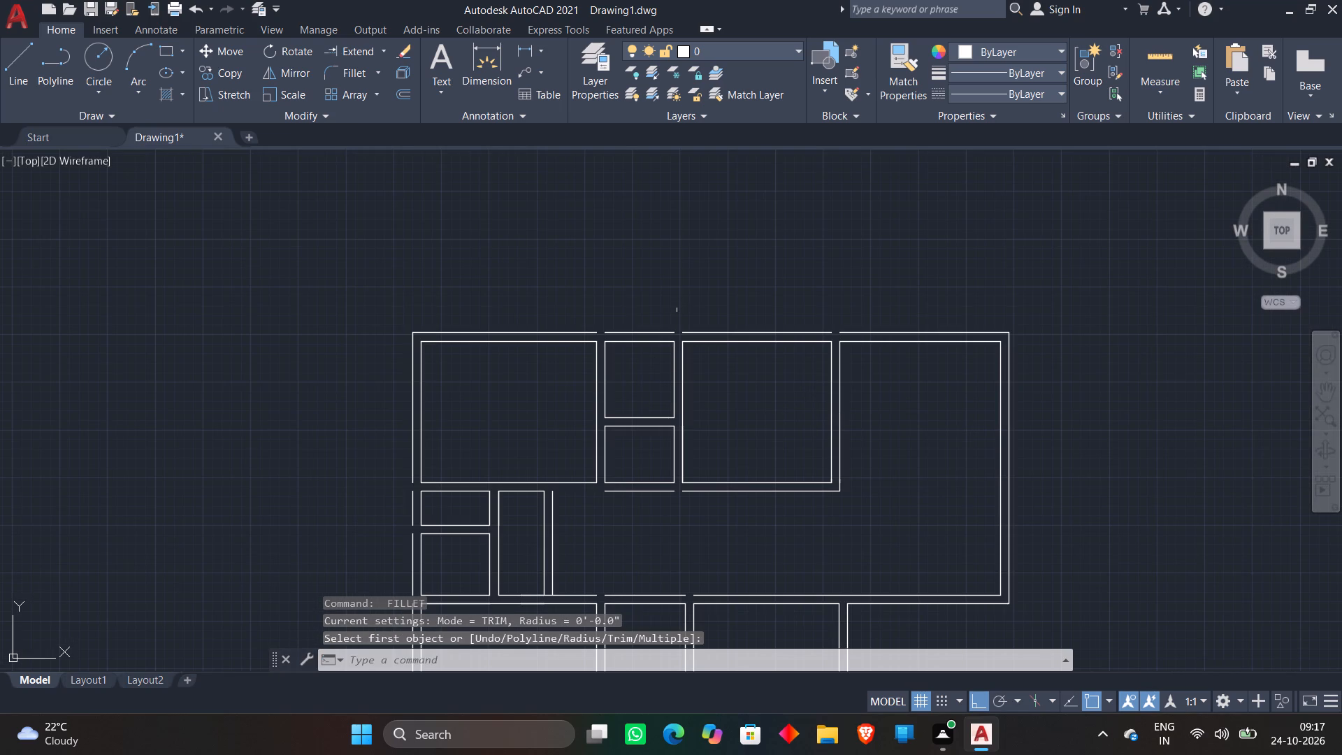
Extend the plan's outer top wall segments across the gaps between rooms into one continuous line.
text(ex)
key(space)
scroll(680, 328, up, 2)
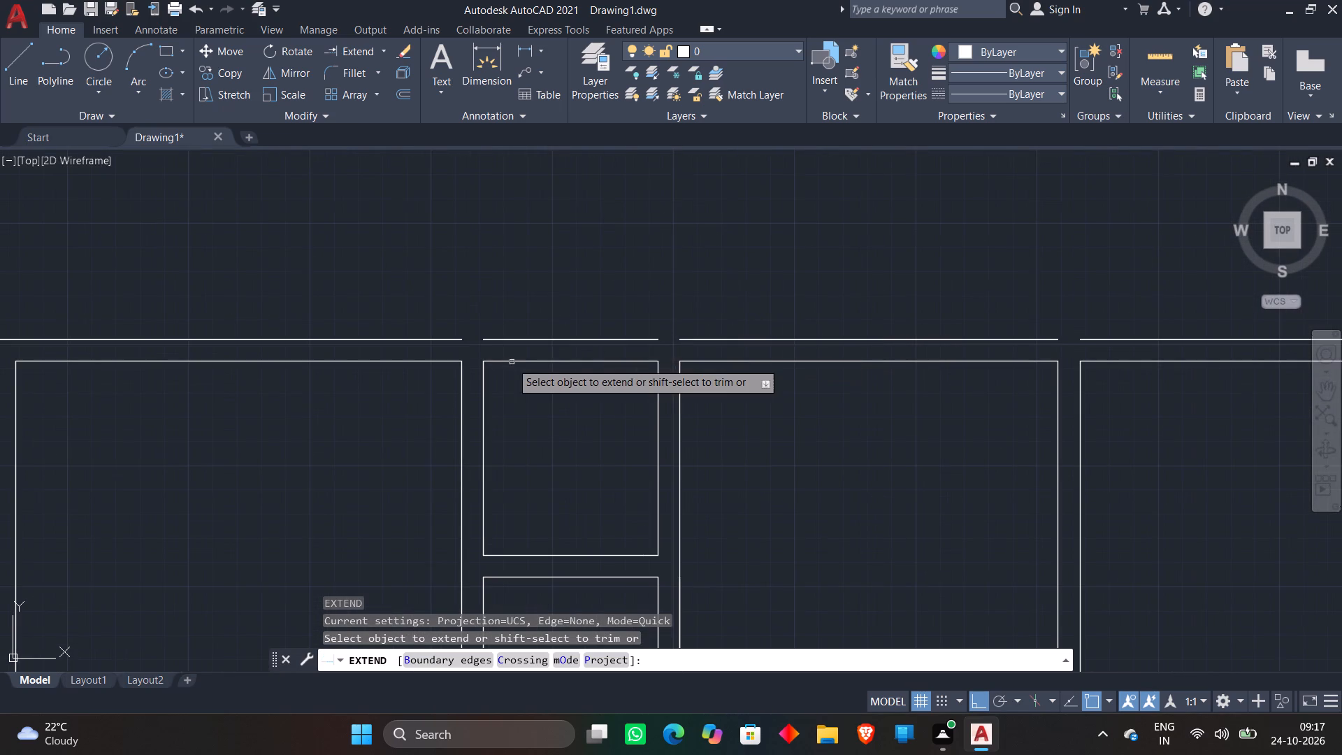
click(459, 340)
click(684, 341)
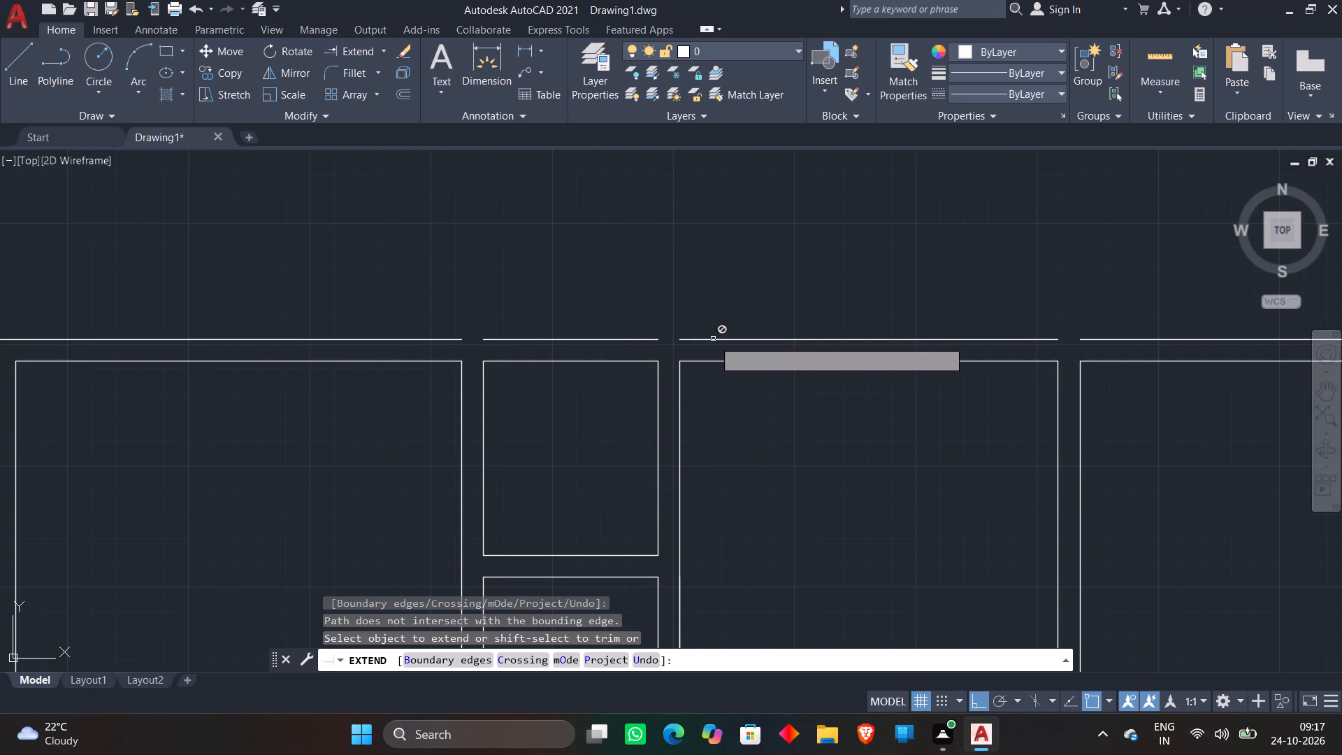
click(713, 340)
scroll(716, 331, down, 3)
scroll(881, 325, up, 1)
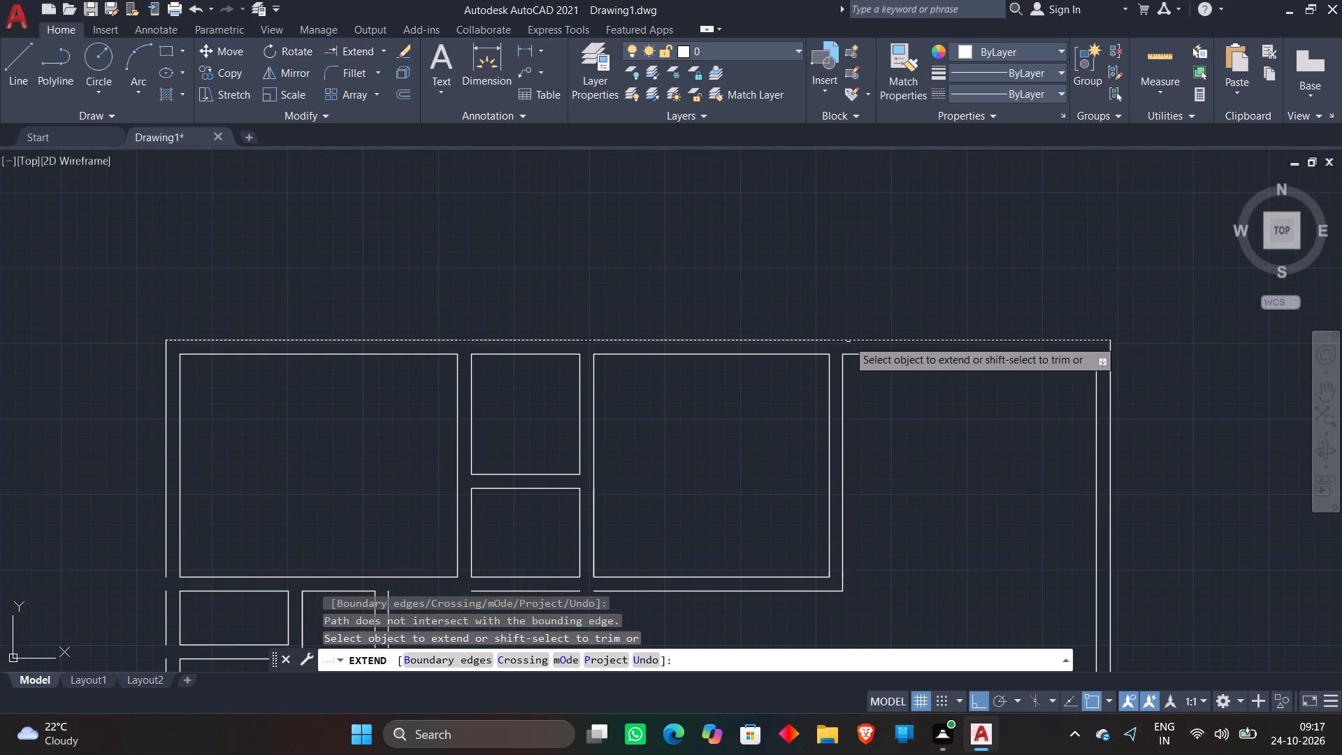
click(848, 340)
Extend the plan's outer left wall segments downward across the gaps into one continuous line.
scroll(670, 301, down, 2)
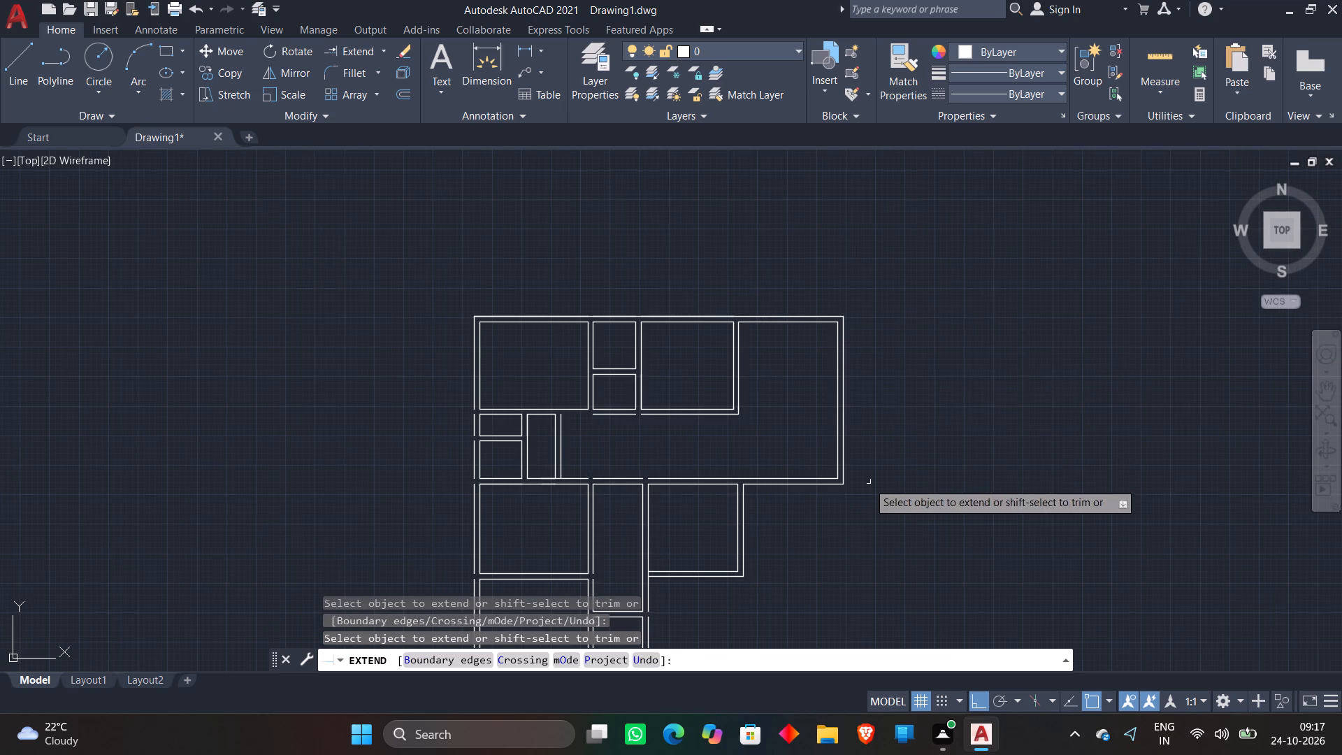
middle_drag(453, 392, 476, 294)
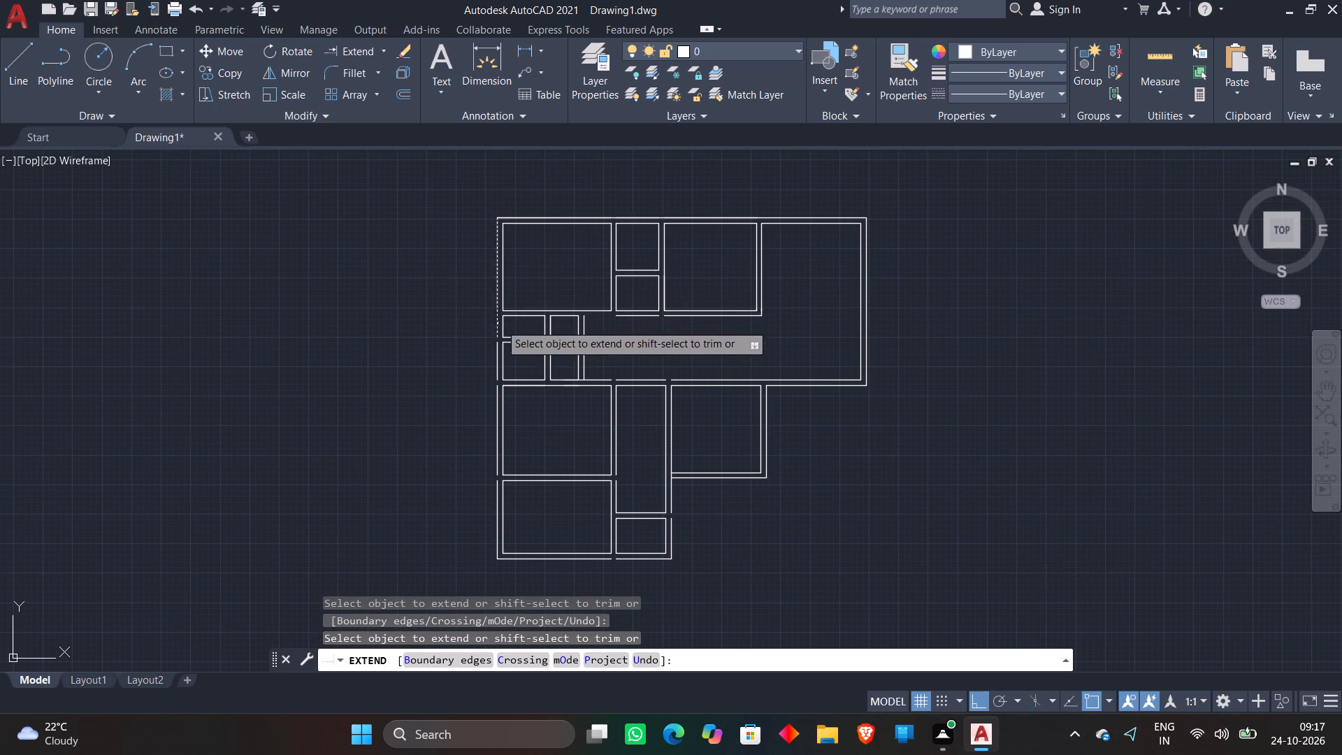
scroll(492, 298, up, 2)
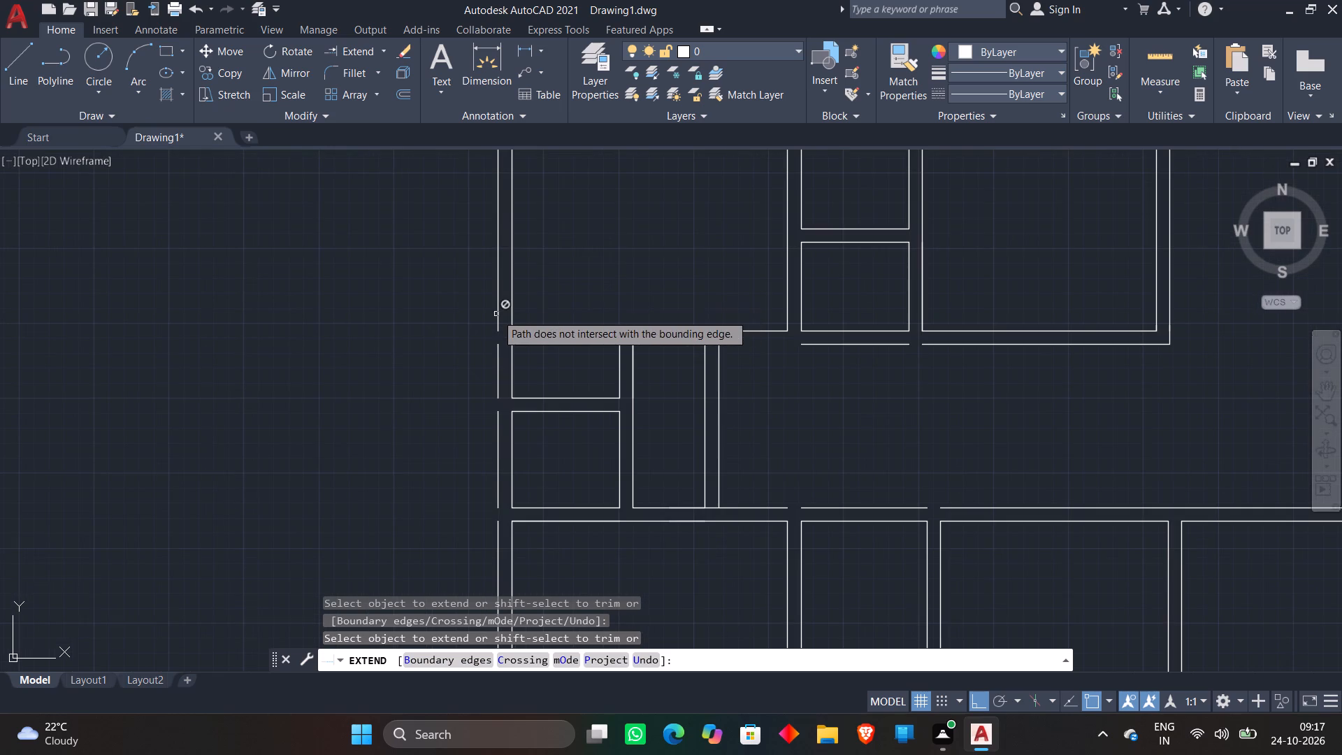
scroll(501, 296, down, 4)
click(499, 351)
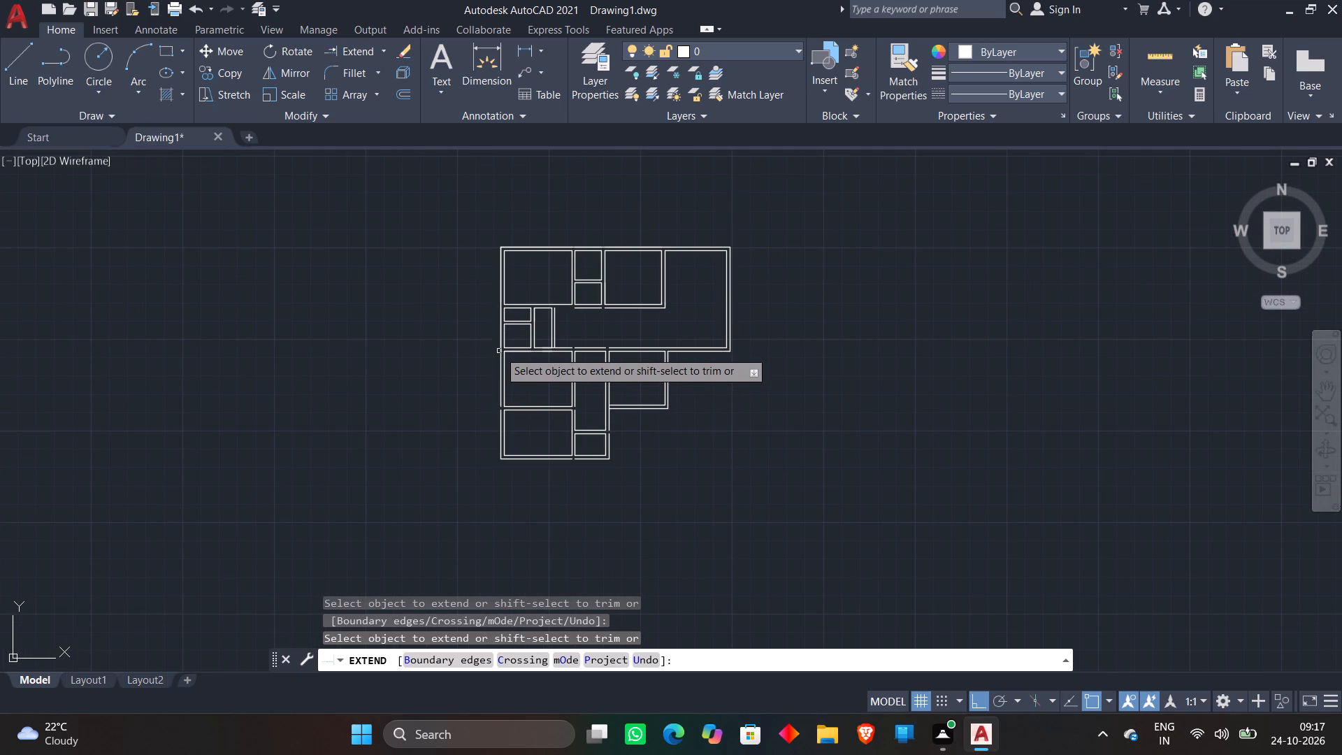
scroll(499, 393, up, 2)
click(496, 435)
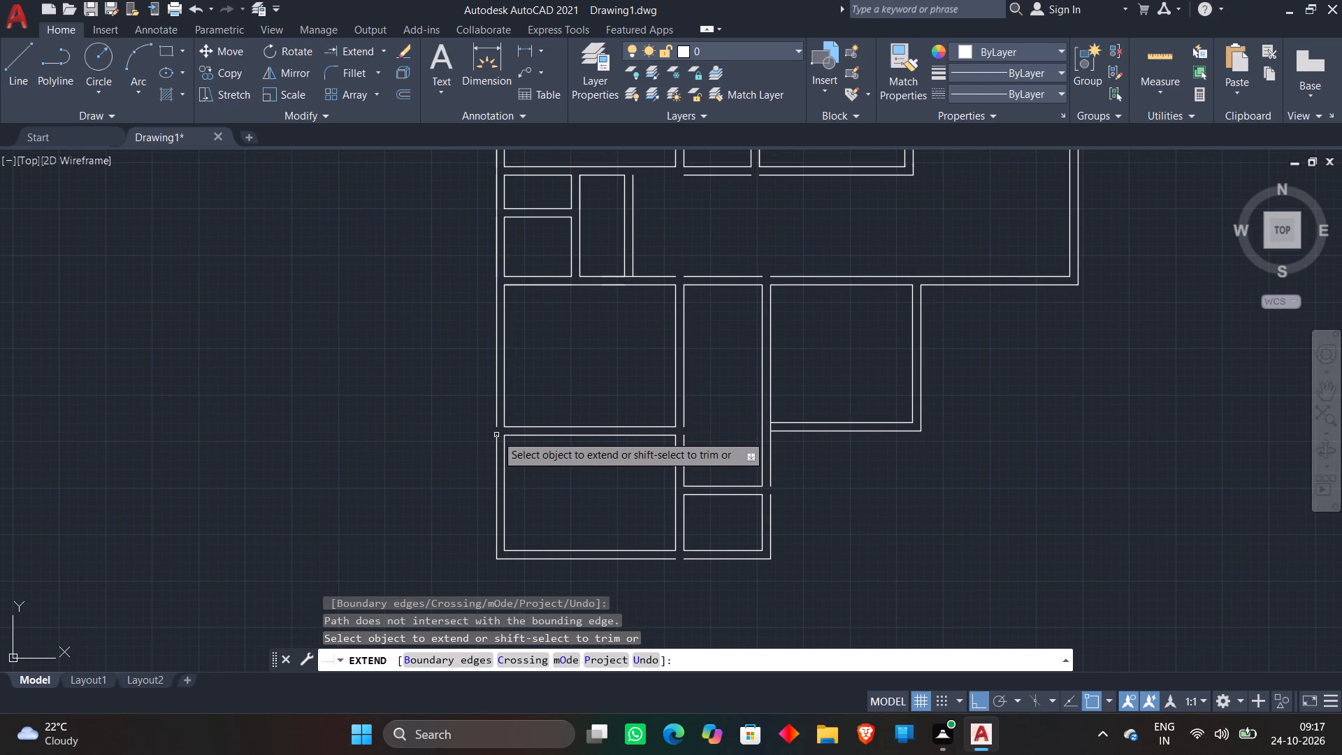
click(496, 412)
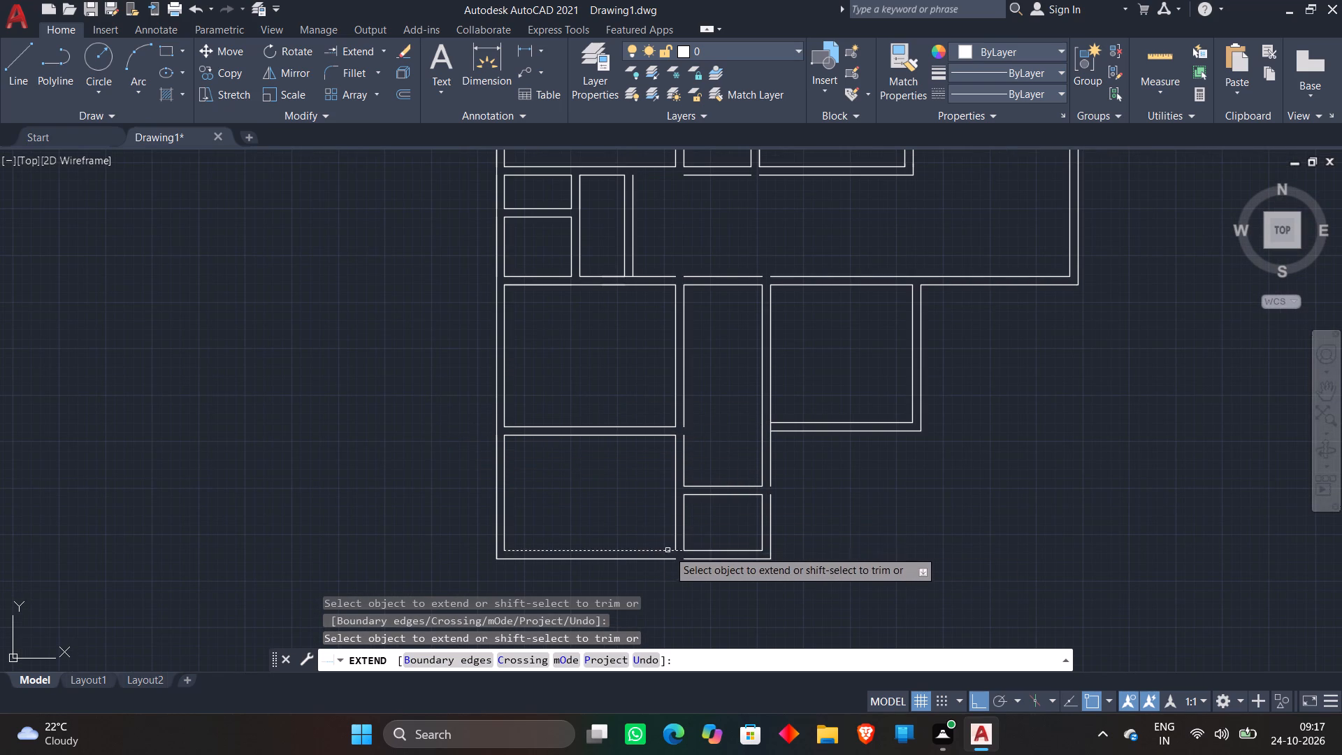
Extend the bottom-left room's outer bottom wall line across the gap to the small bottom room's outer line.
scroll(673, 549, up, 3)
click(709, 589)
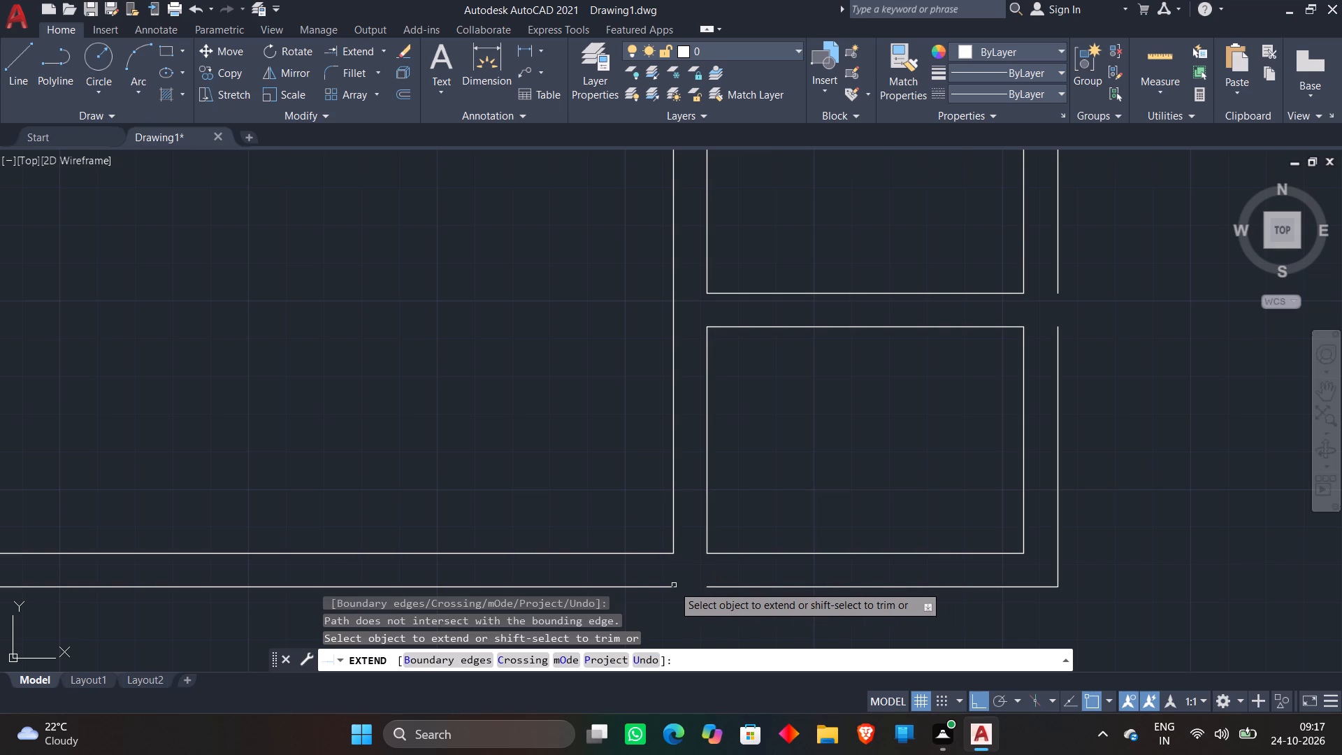
click(670, 586)
Extend the narrow lower room's outer right wall line down across the gap to the small bottom room's outer line.
scroll(704, 563, down, 5)
scroll(772, 527, up, 3)
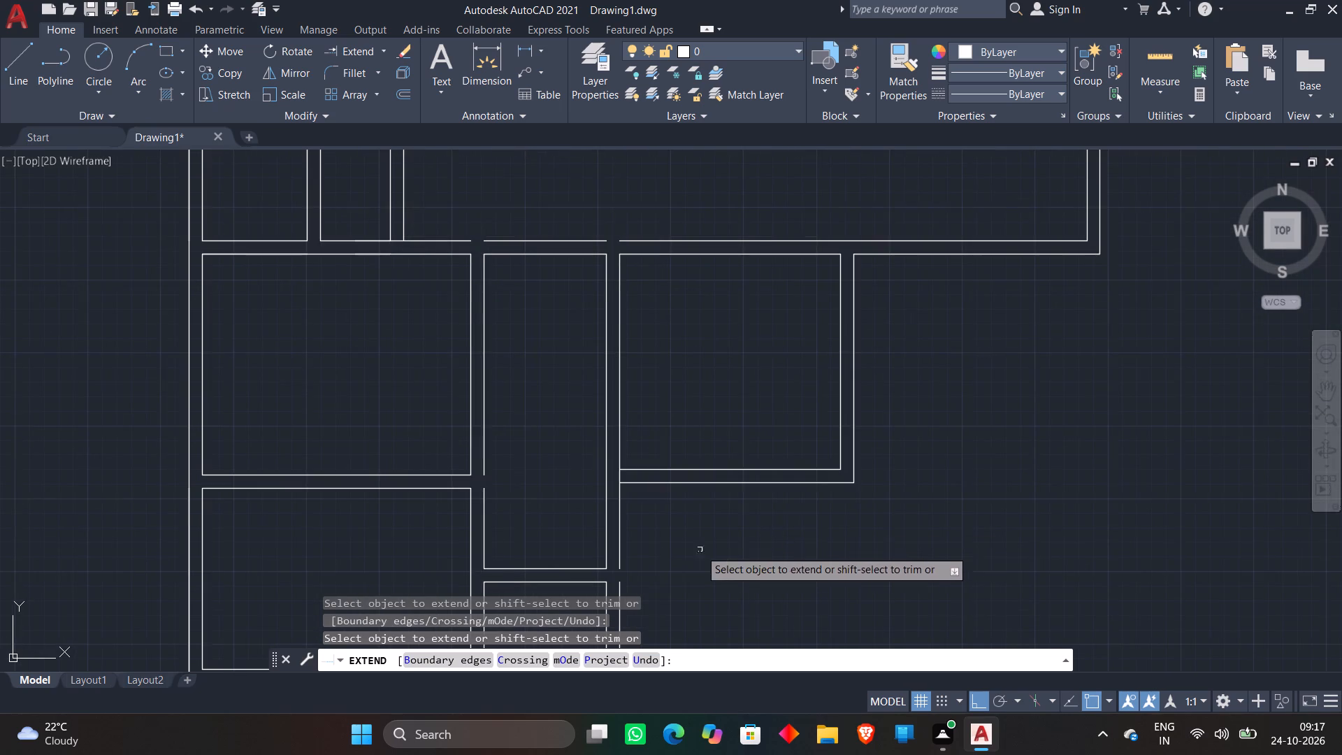
scroll(665, 546, down, 2)
middle_drag(665, 551, 686, 469)
scroll(684, 473, up, 2)
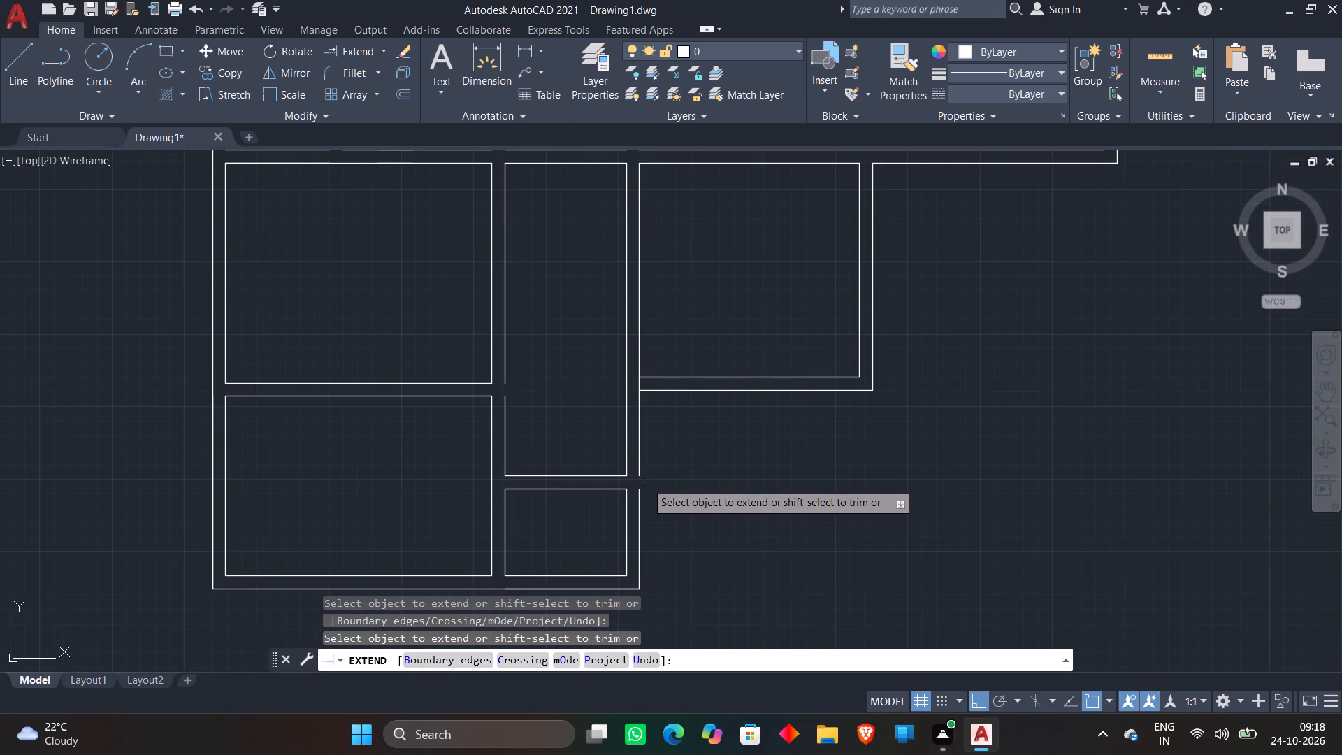
click(640, 466)
Extend the large hall's bottom inner wall line across the gaps above the lower rooms into one continuous line.
scroll(728, 341, down, 2)
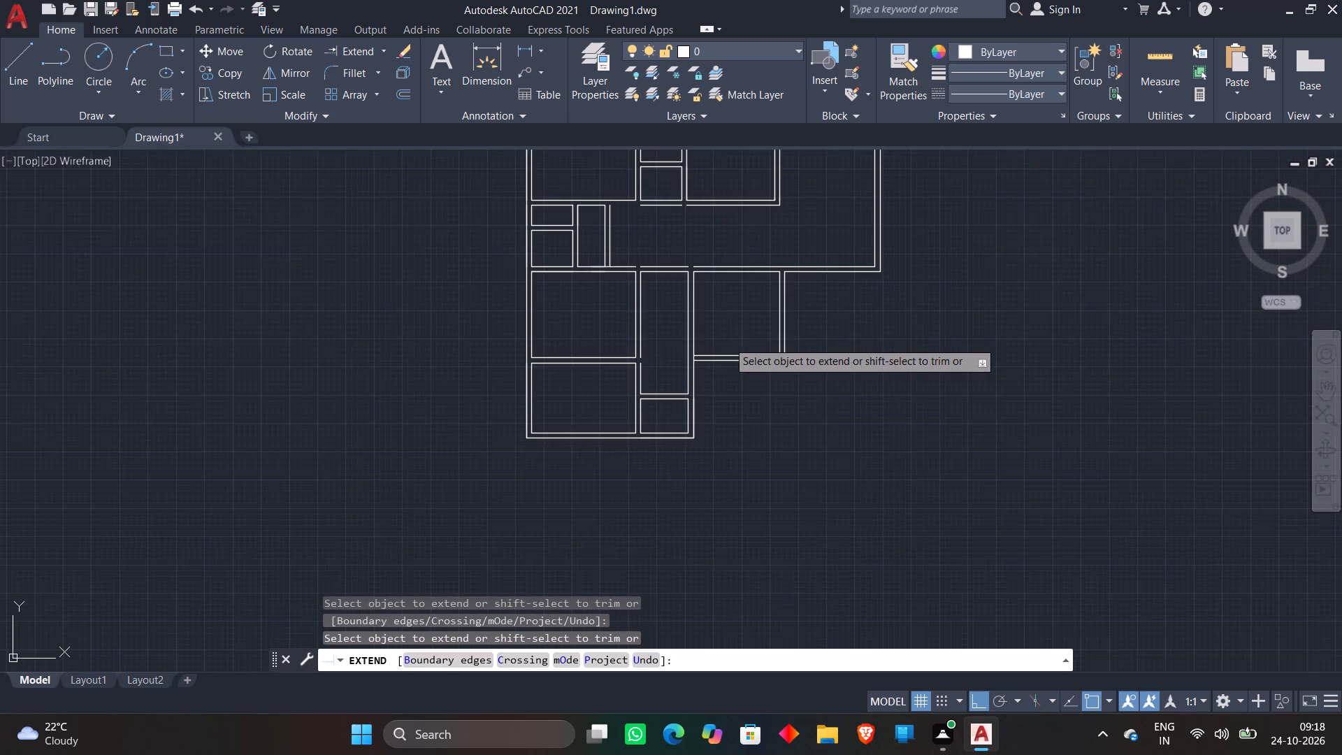
middle_drag(726, 336, 716, 508)
scroll(696, 459, up, 3)
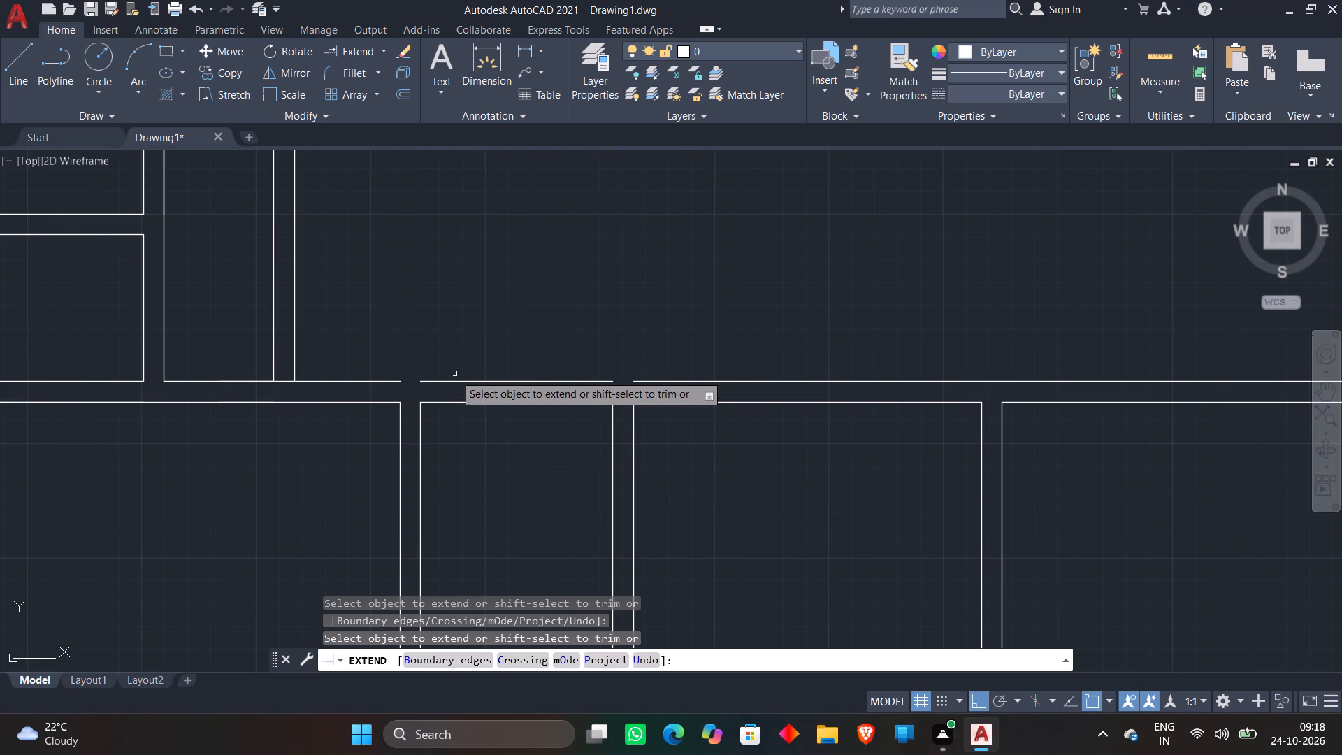
scroll(476, 370, down, 2)
click(643, 377)
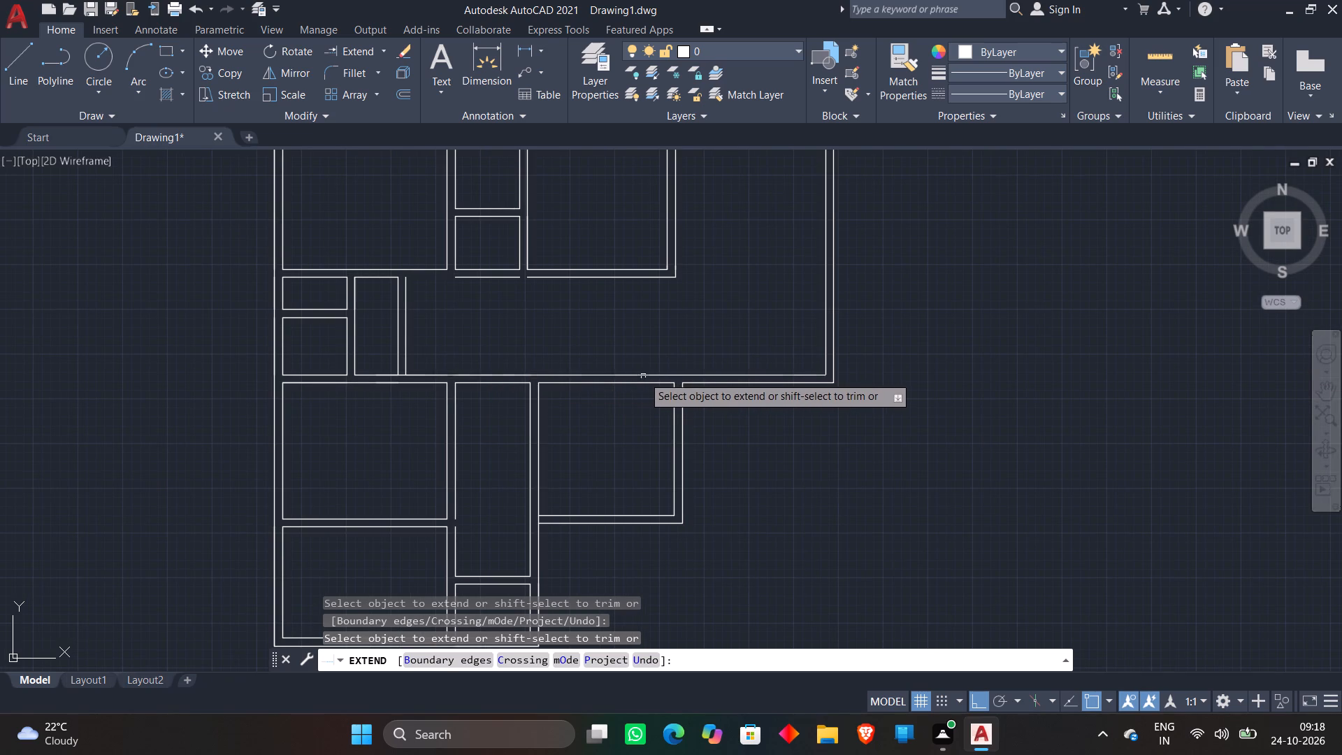
Extend the hall's upper wall line below the top rooms across the gaps to the narrow room's wall line.
middle_drag(475, 289, 529, 359)
scroll(540, 352, up, 2)
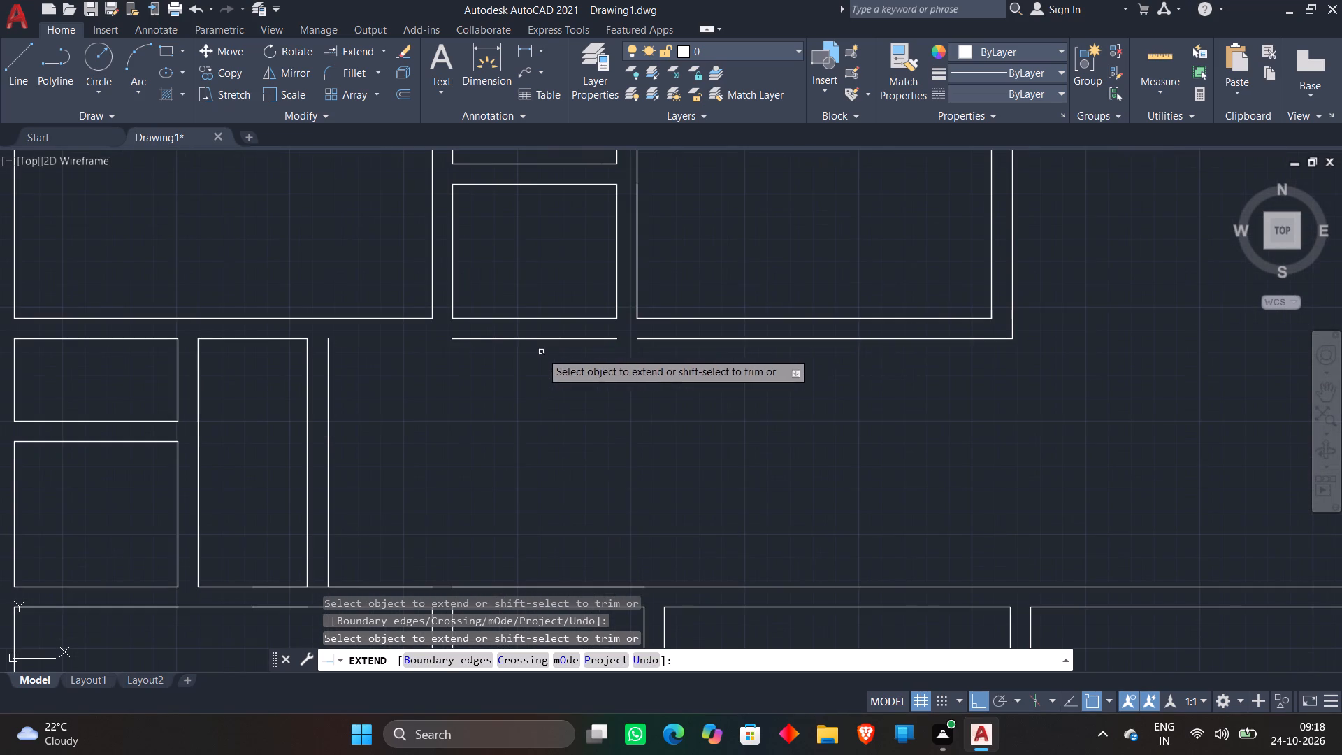
click(667, 340)
key(space)
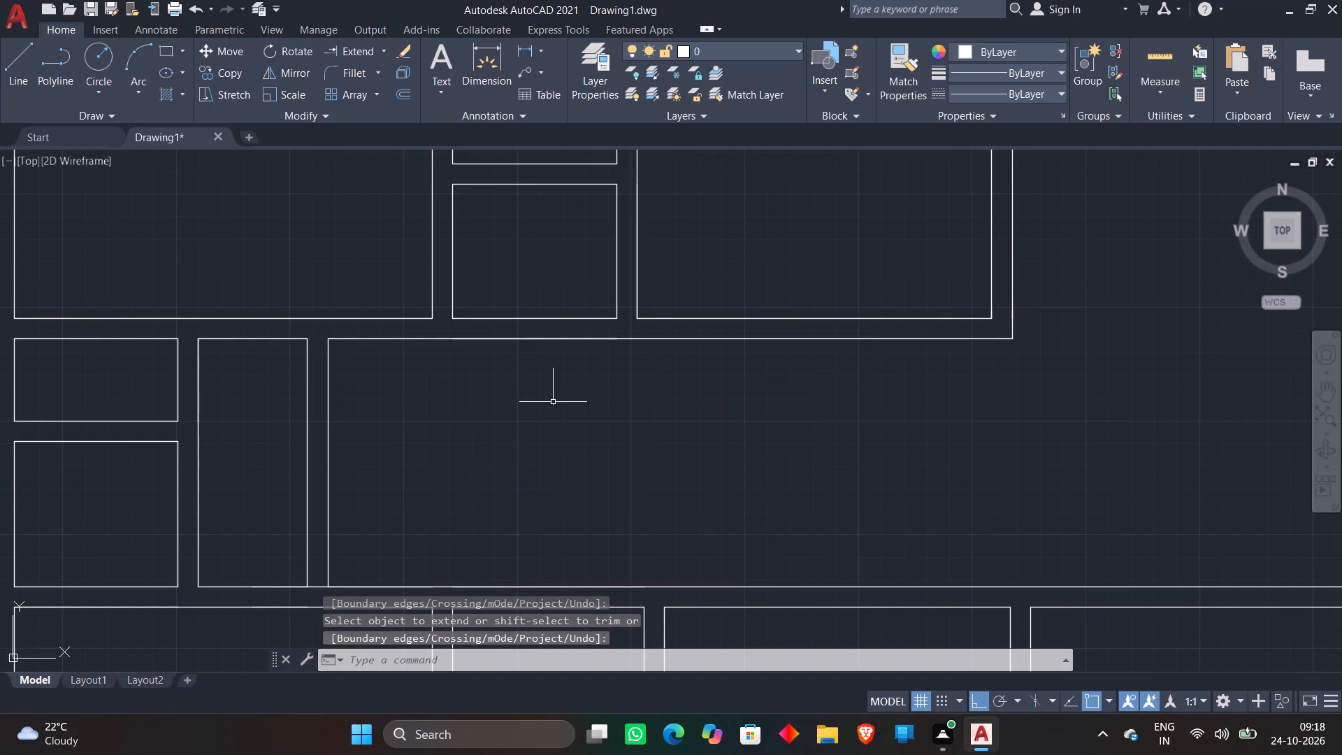
Trim the short line segment closing the bottom of the wall between the narrow room and the large hall.
scroll(553, 402, down, 3)
middle_drag(517, 436, 517, 415)
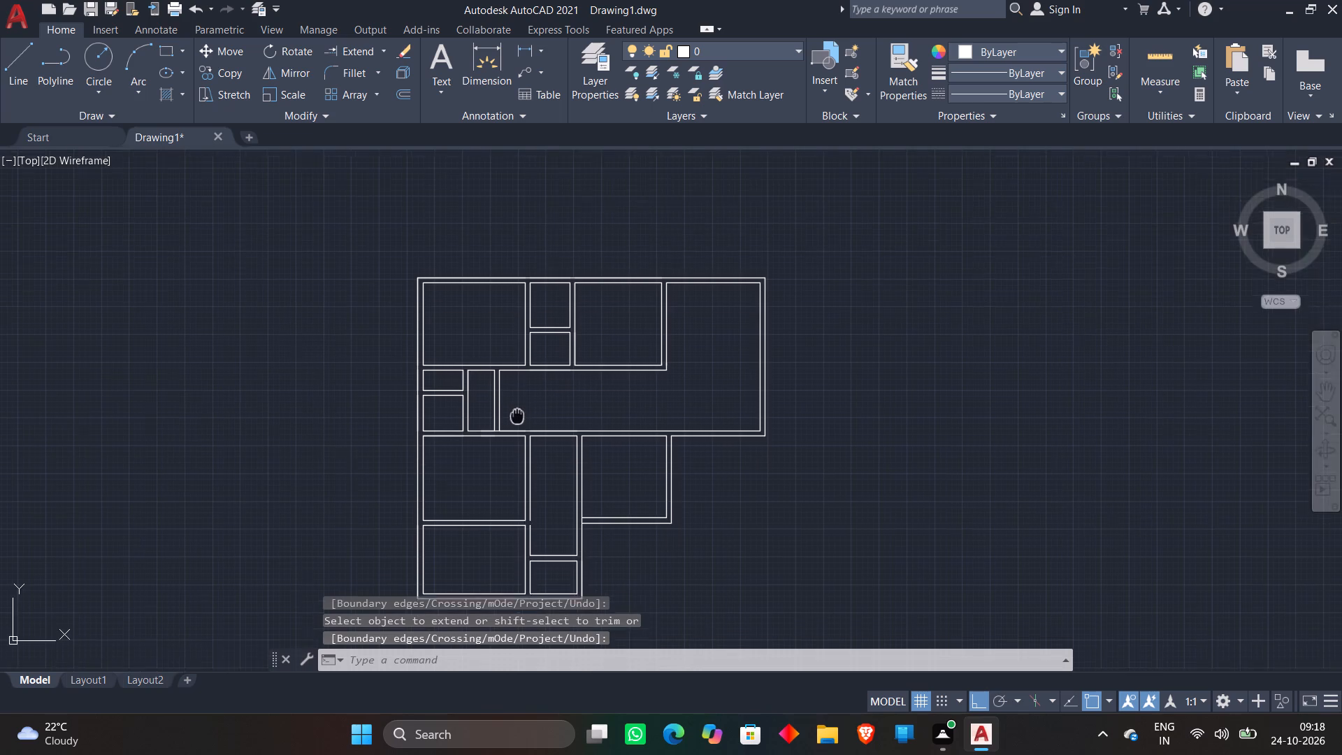
middle_drag(517, 415, 561, 336)
scroll(560, 337, up, 3)
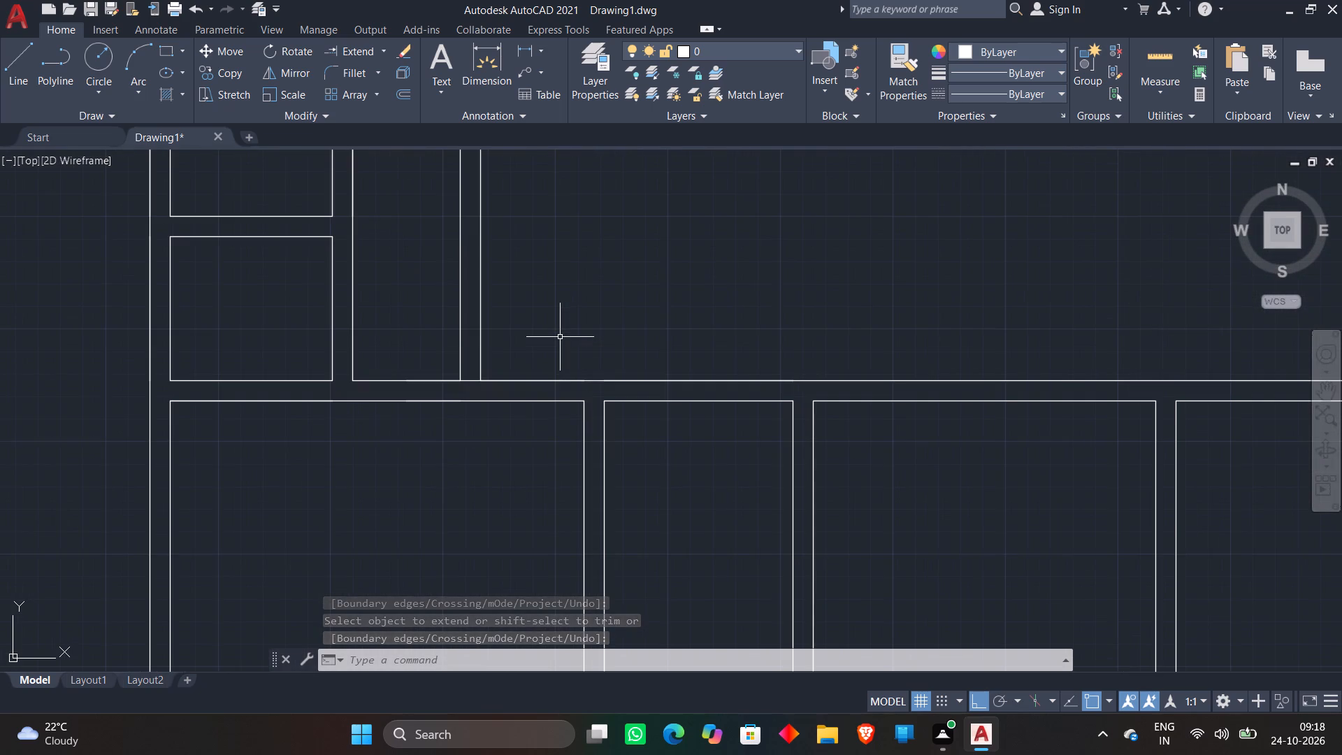
text(tr)
key(space)
scroll(471, 374, up, 2)
click(471, 376)
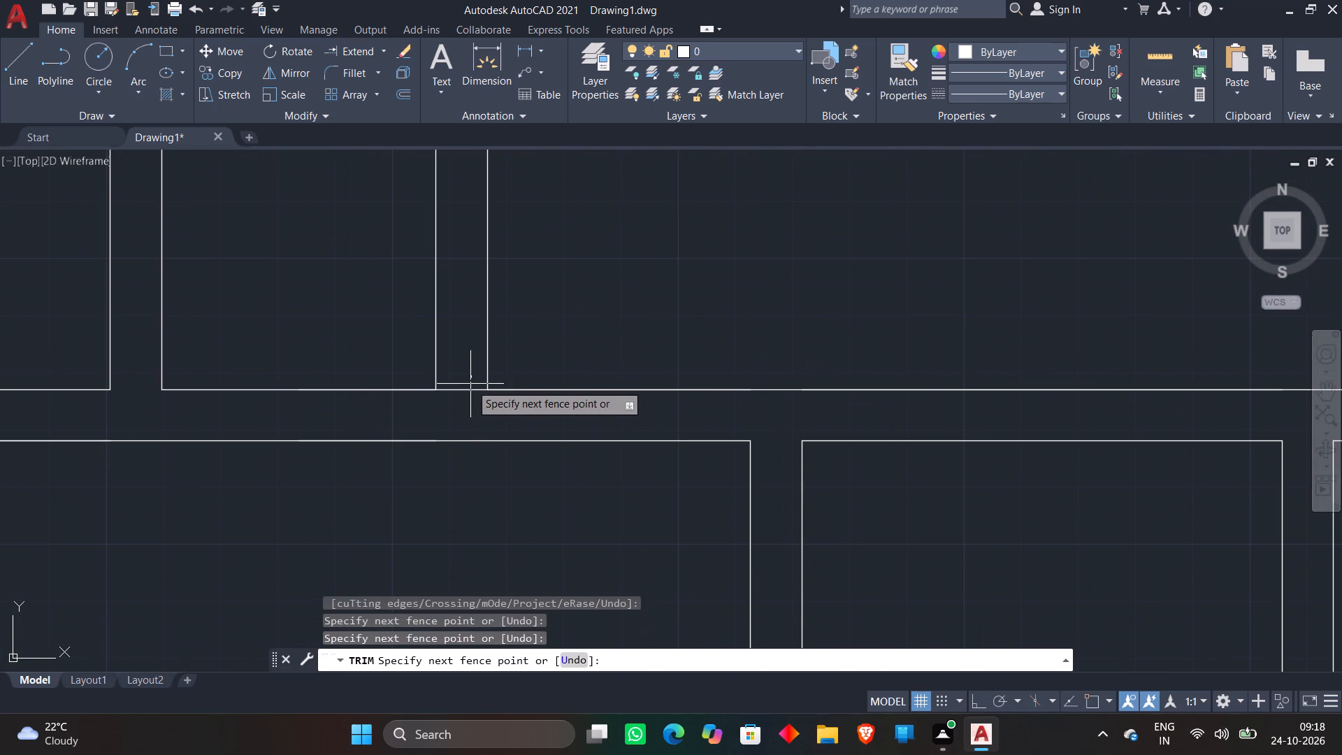
click(468, 403)
scroll(610, 305, down, 4)
key(space)
Offset the top-left room's inner bottom wall line 3" into the room.
scroll(779, 291, down, 4)
scroll(874, 279, up, 2)
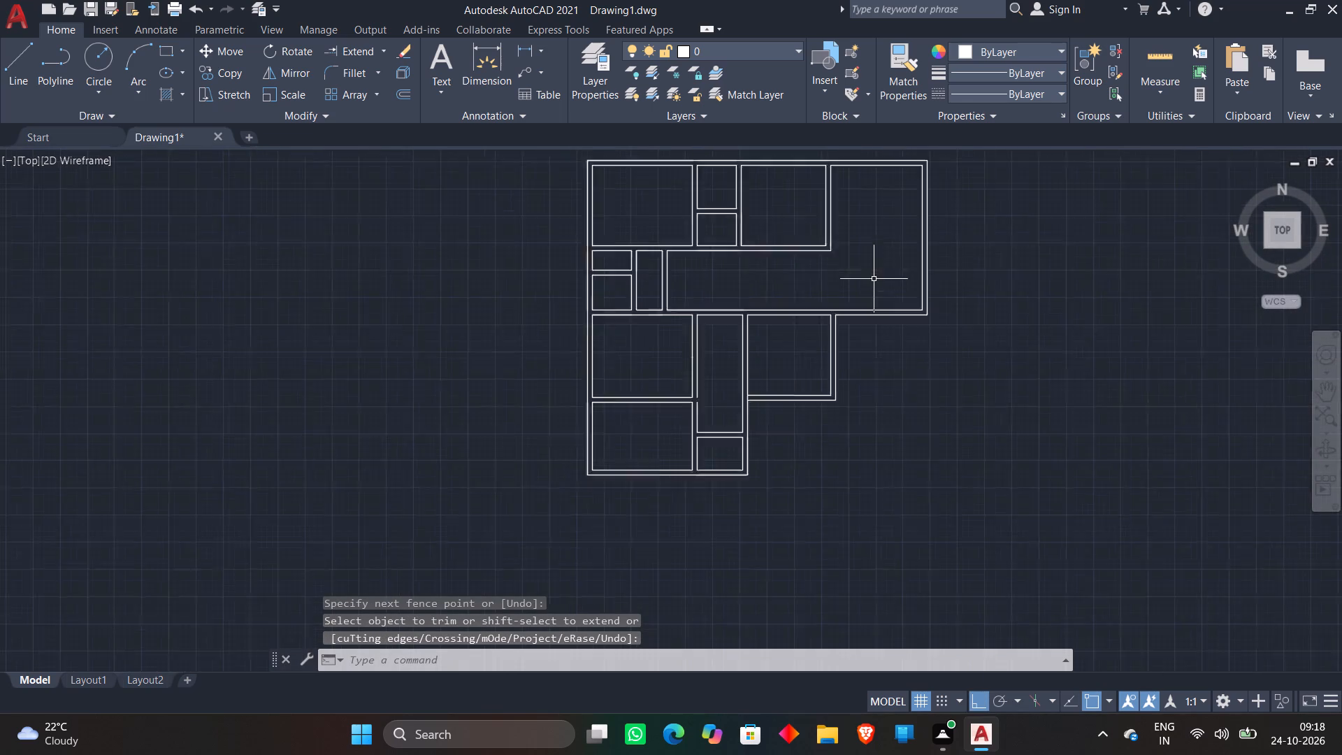
scroll(872, 324, up, 1)
scroll(872, 324, down, 2)
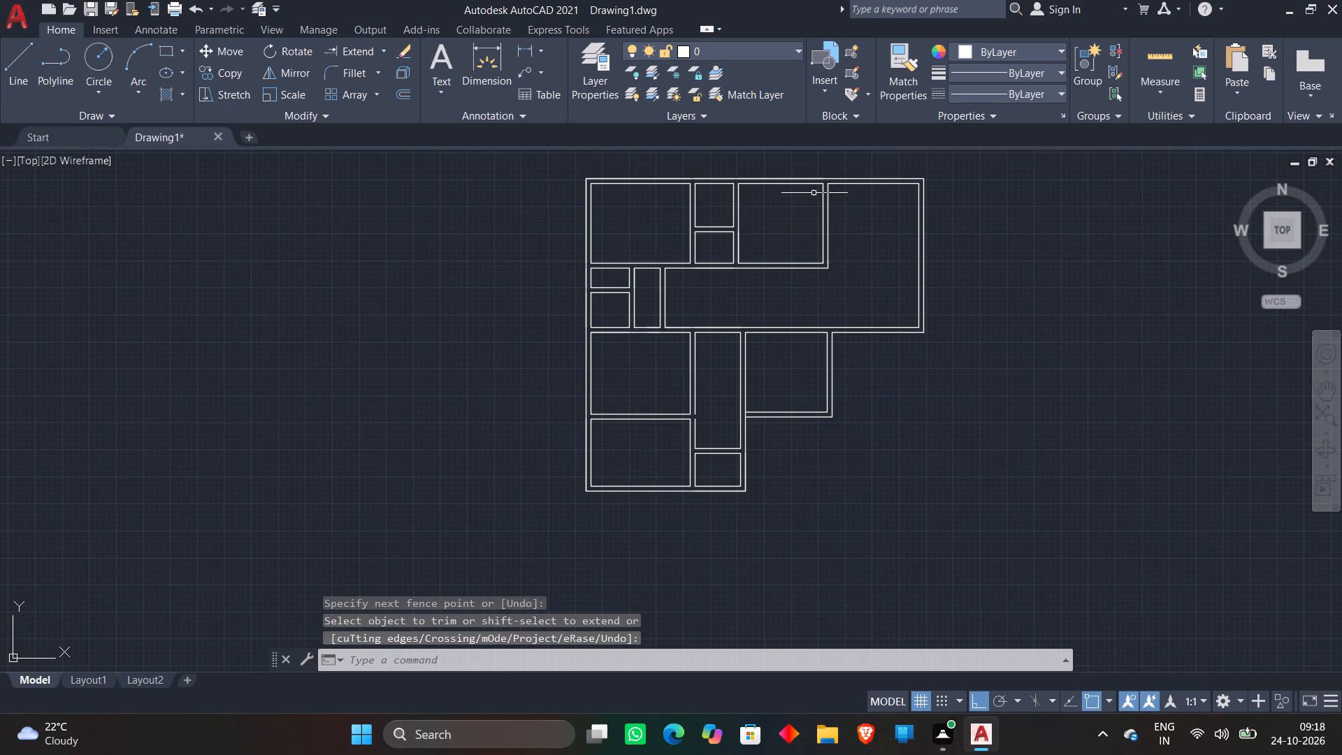
scroll(719, 239, up, 2)
middle_drag(612, 249, 600, 323)
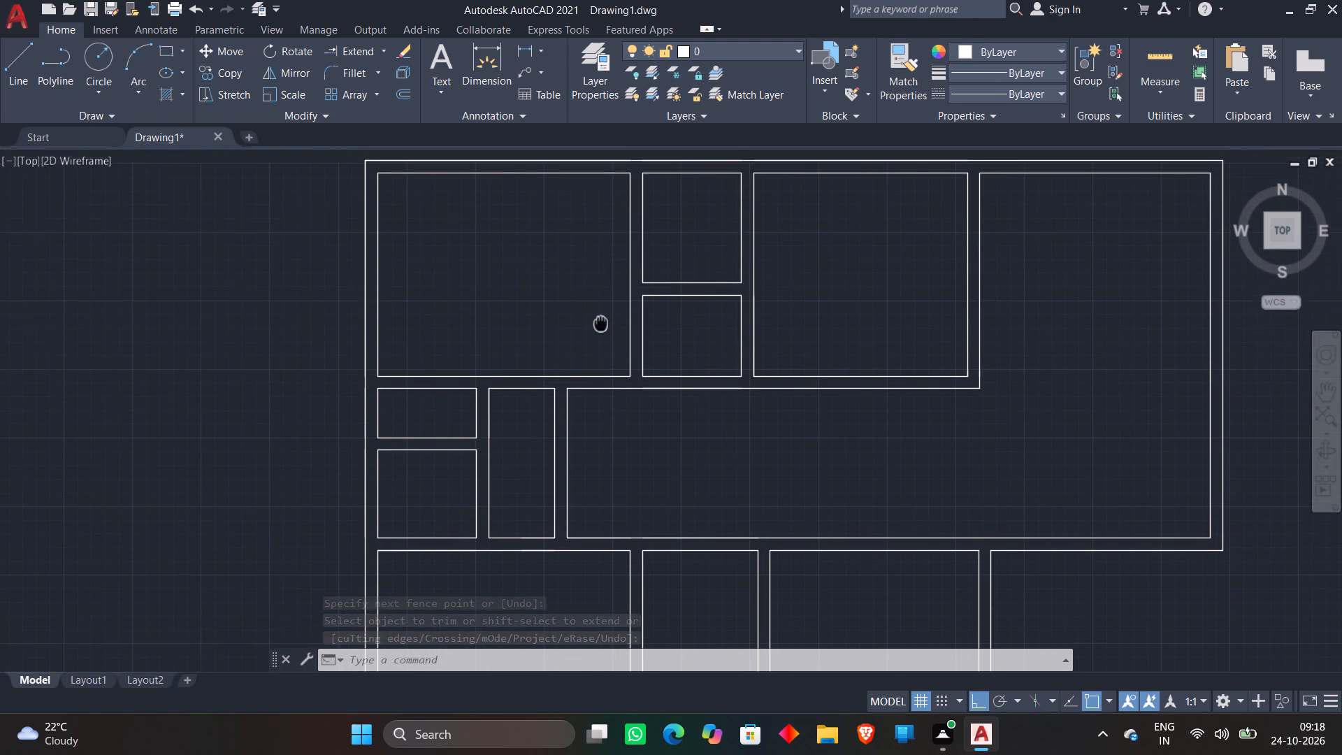
middle_drag(600, 323, 600, 326)
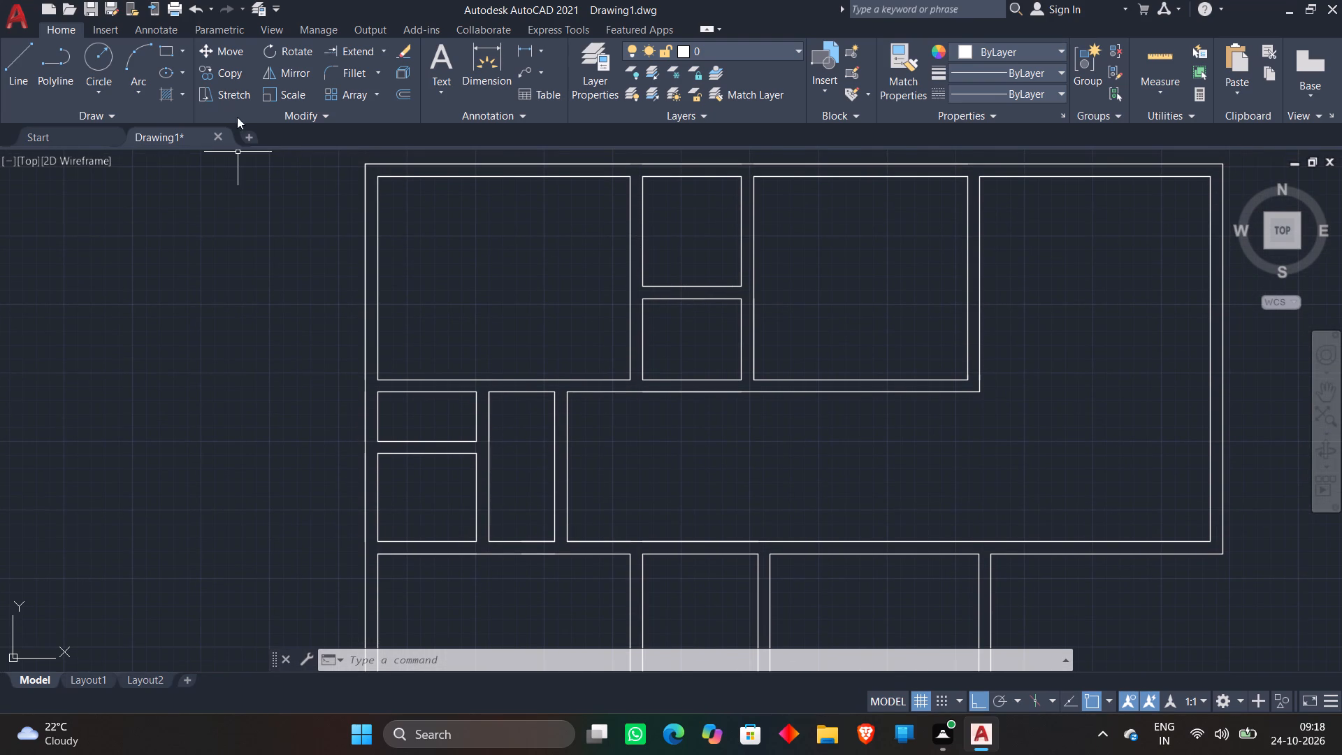
click(398, 89)
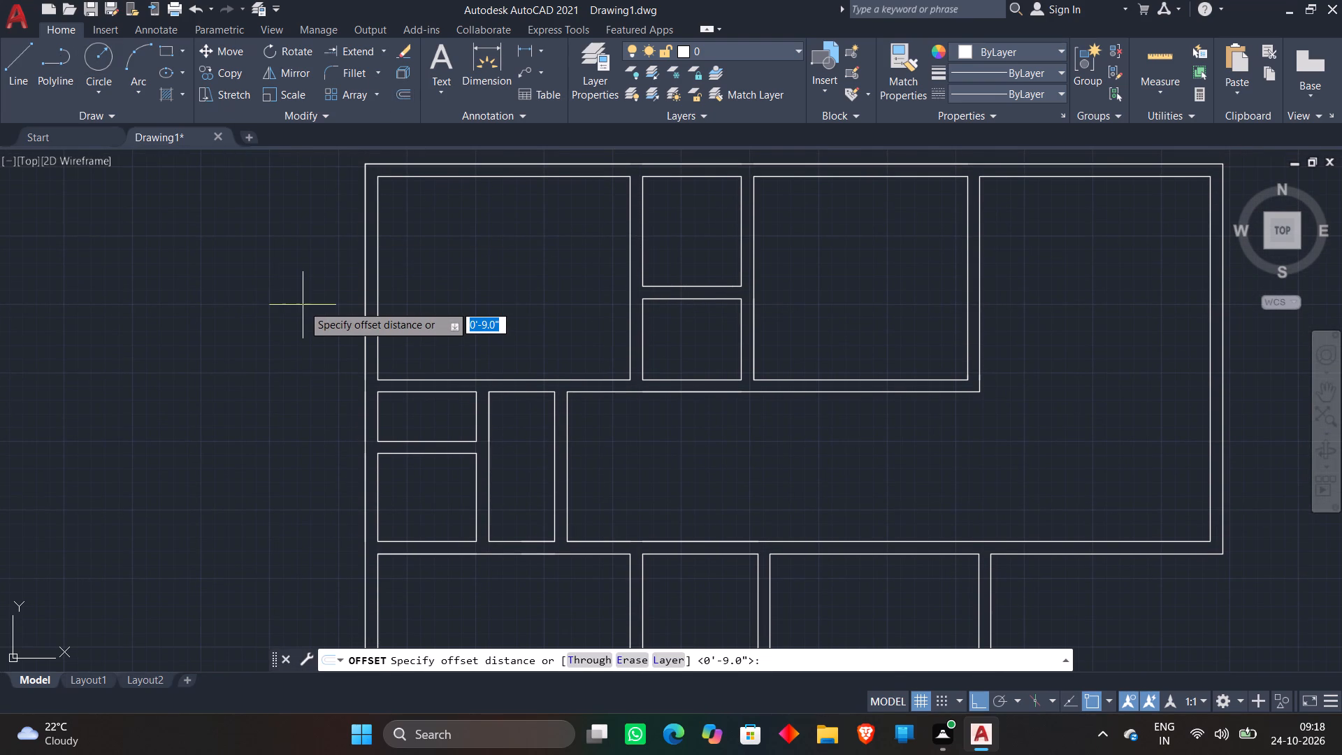
text(3")
key(Return)
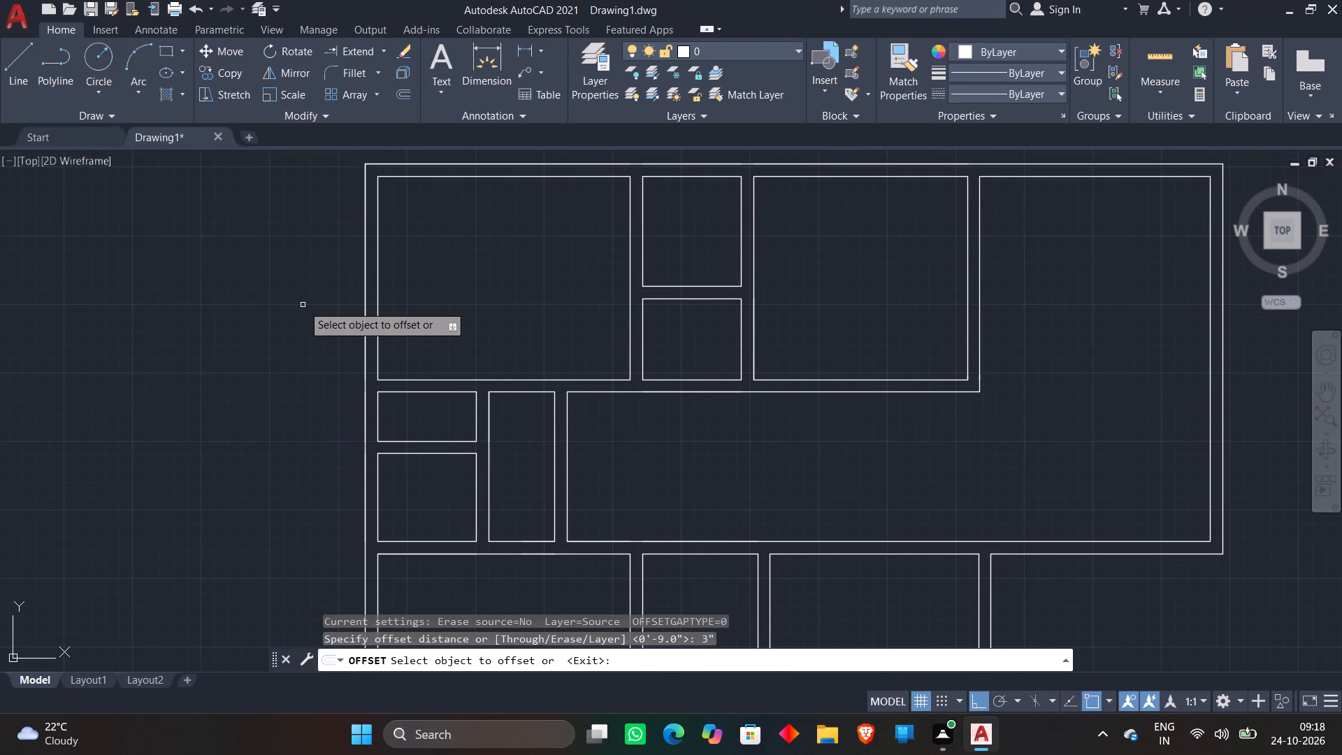
click(411, 380)
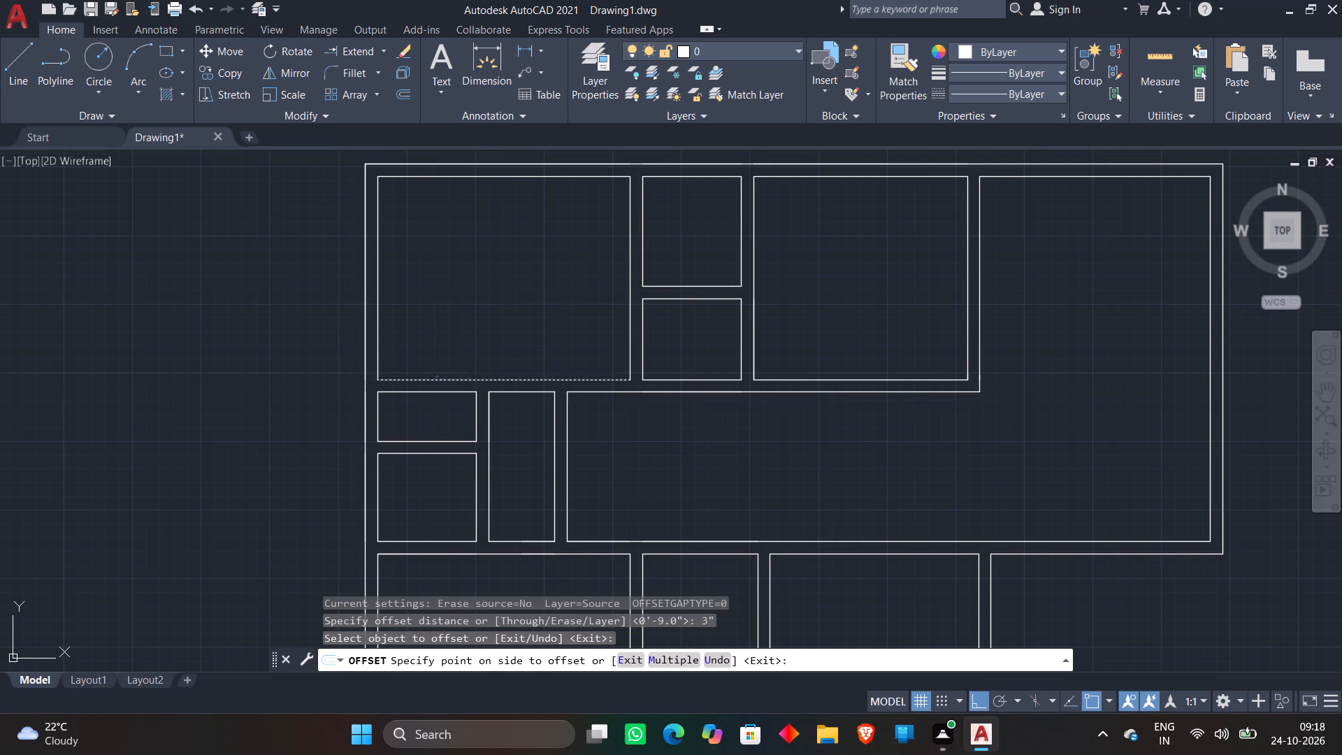
click(436, 343)
key(Escape)
Extend the new offset line through the left wall to the plan's outer left wall line.
scroll(435, 341, up, 2)
text(ex)
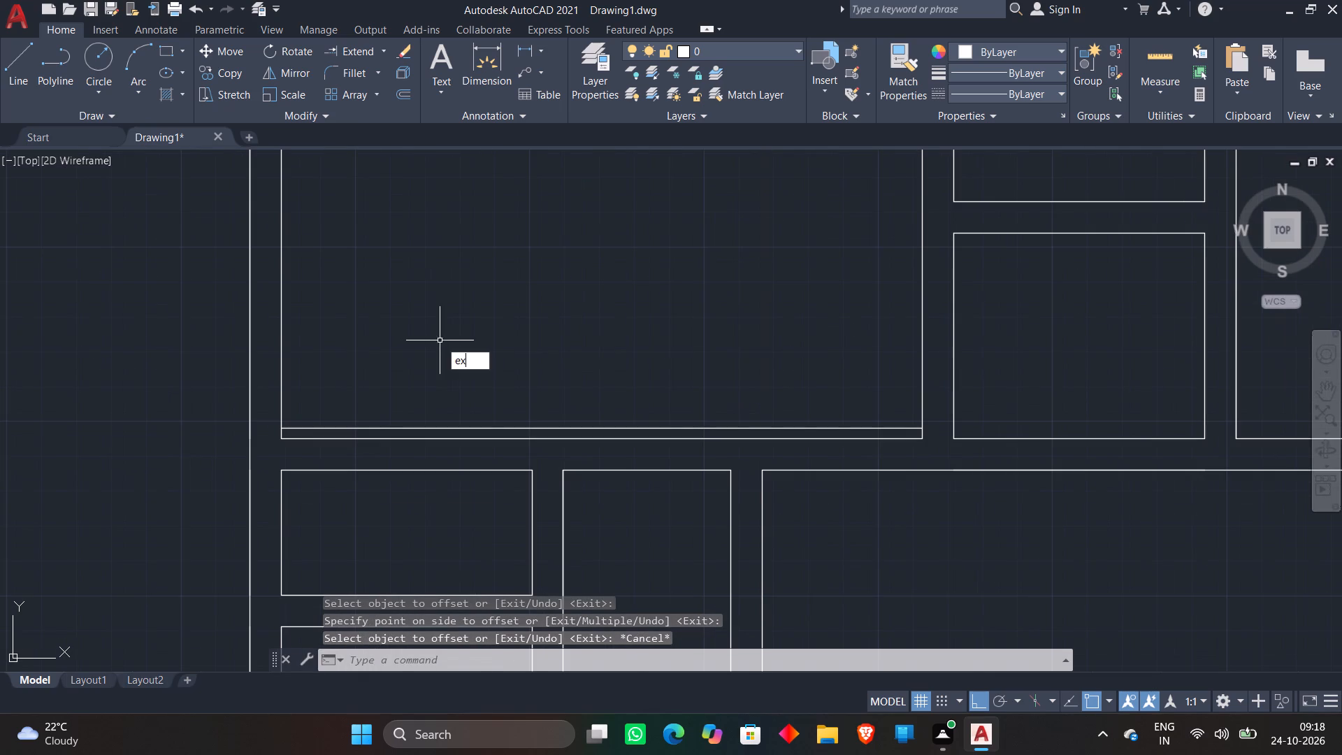
key(space)
click(345, 427)
key(Escape)
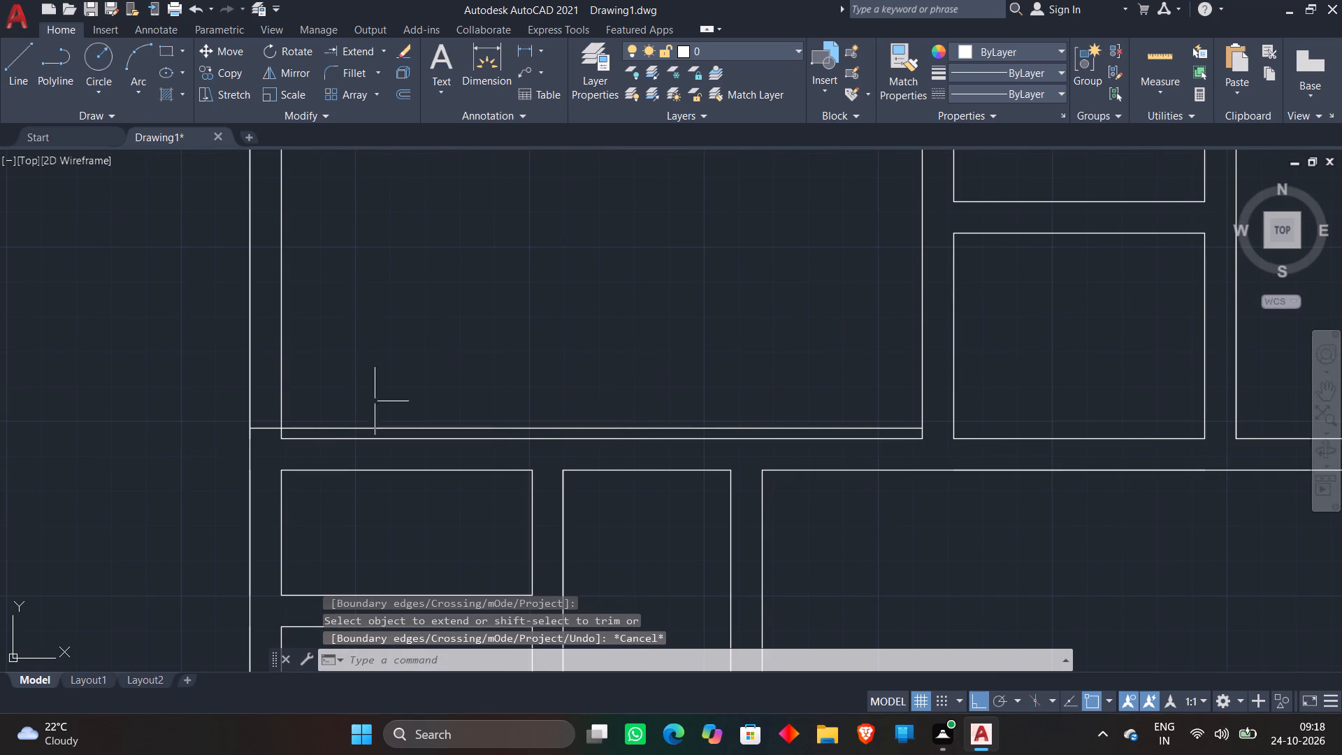
Offset the extended line 2' upward and the top-left room's inner left wall line 2' into the room.
scroll(428, 380, down, 1)
key(o)
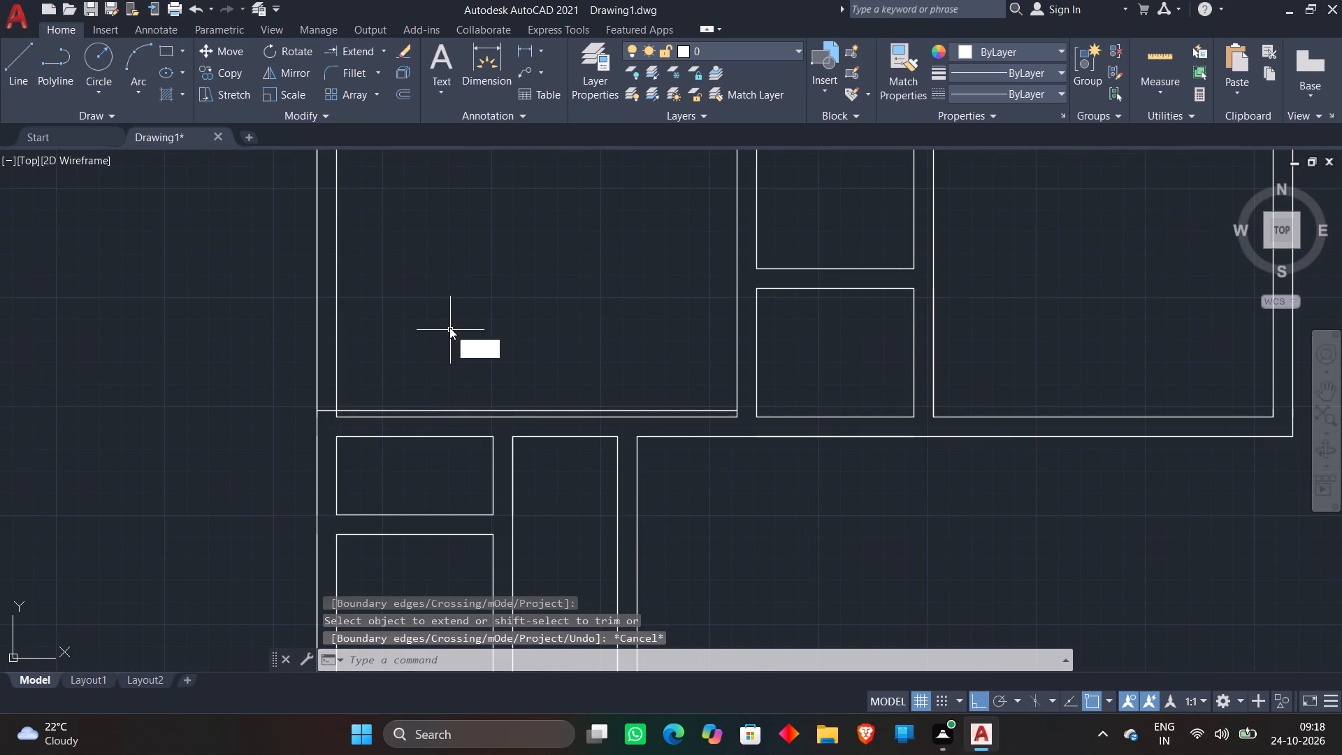
key(Return)
text(2')
key(Return)
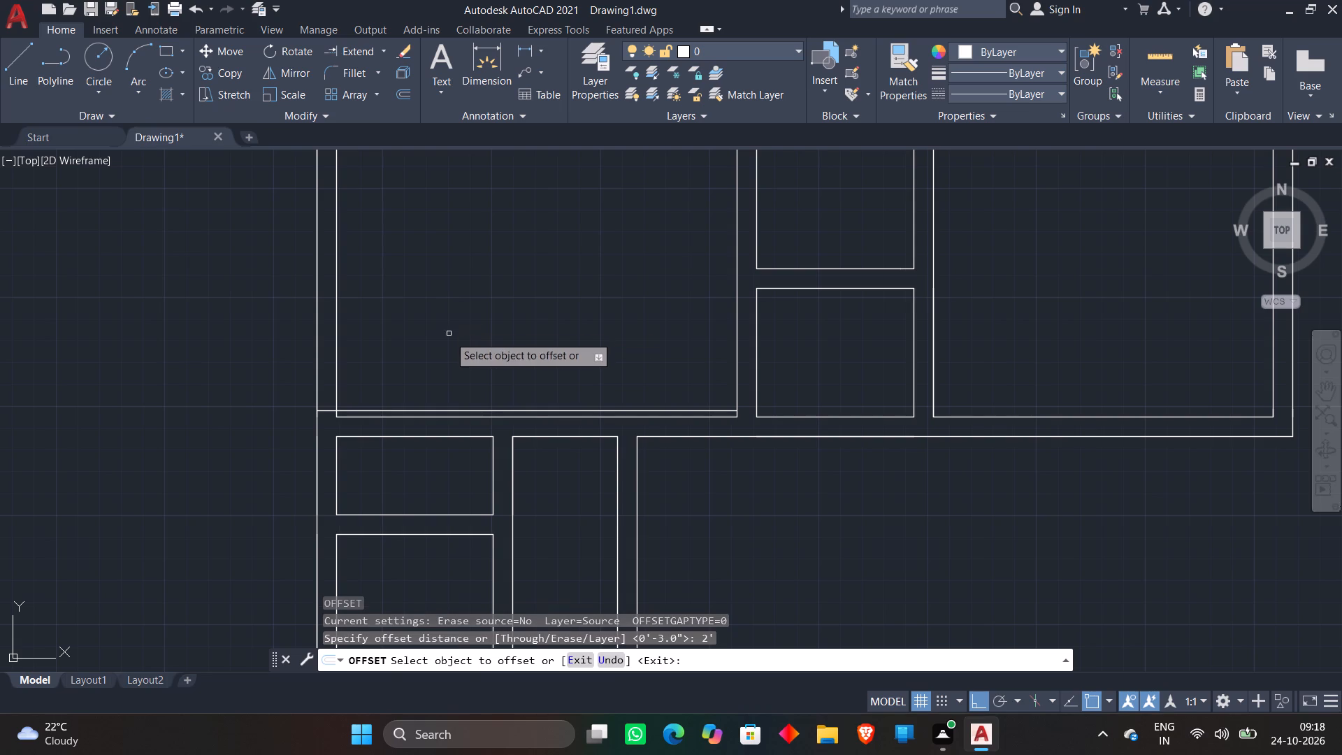
click(381, 408)
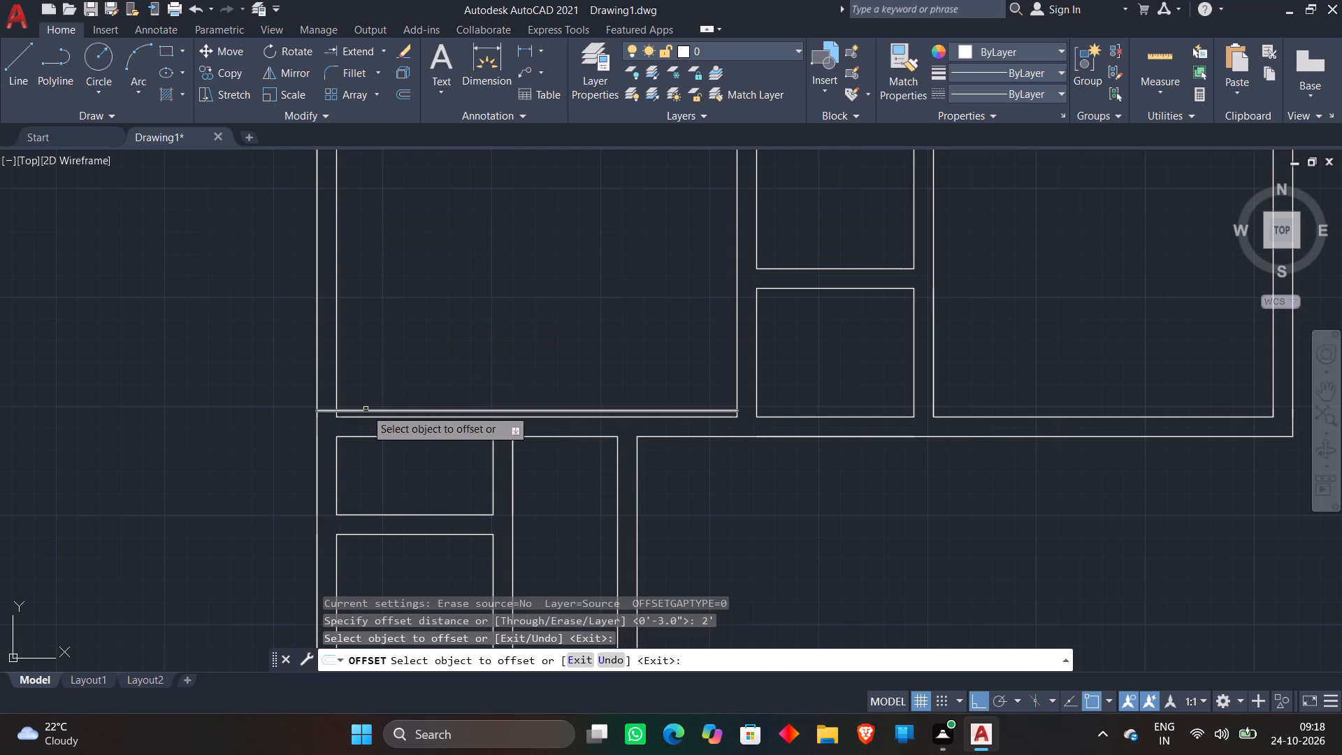
click(366, 410)
click(435, 283)
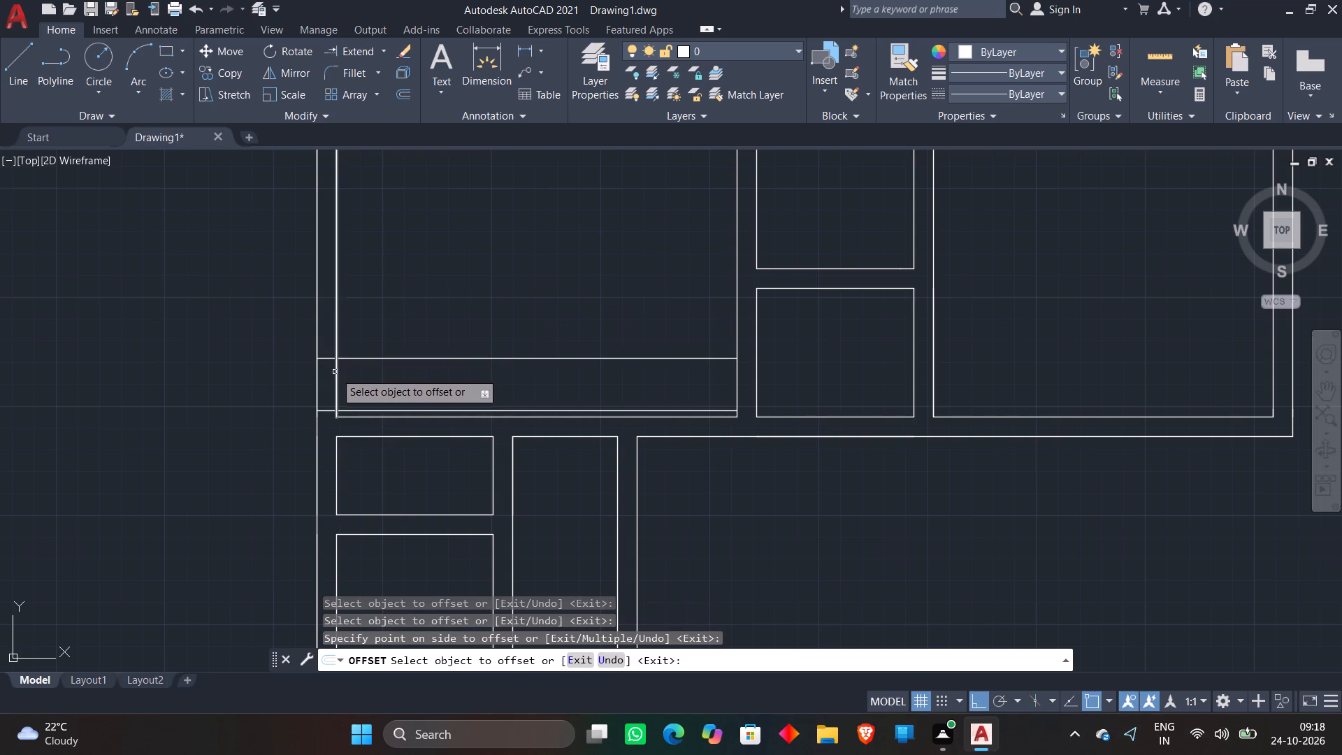
click(335, 373)
click(562, 369)
key(space)
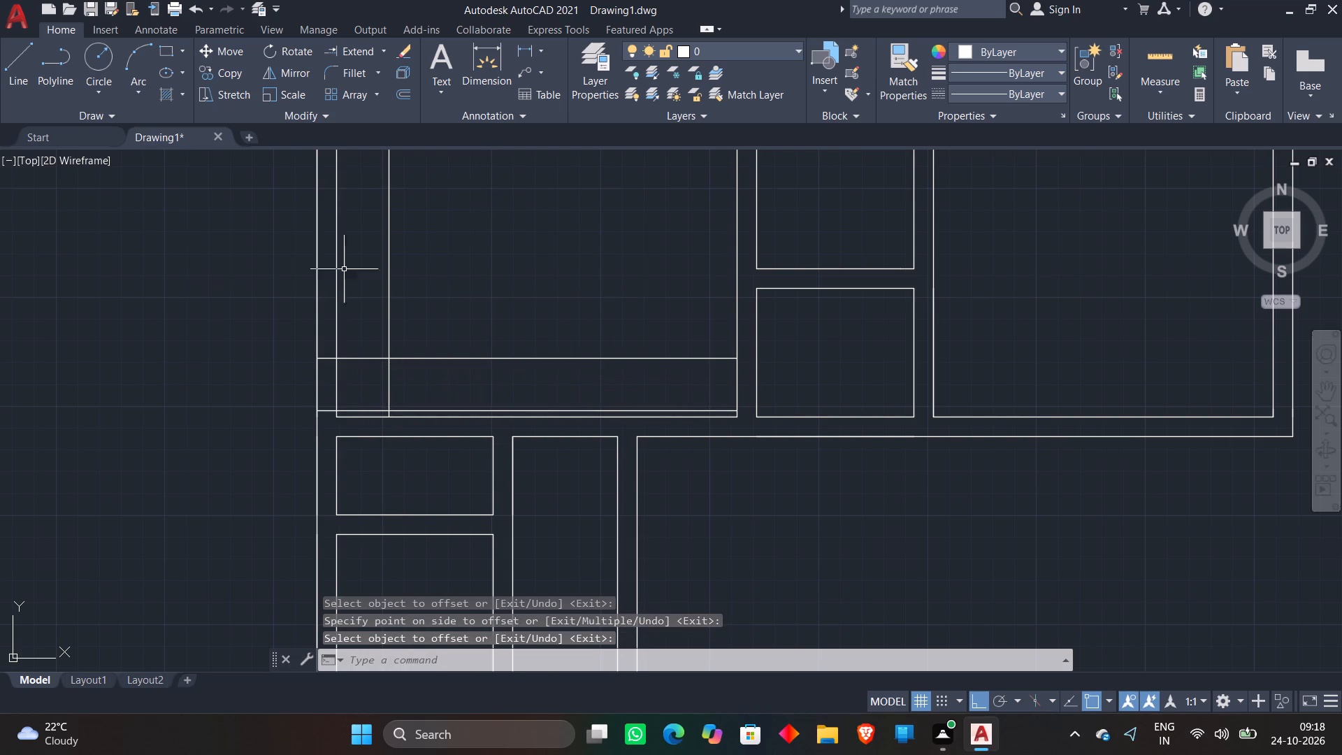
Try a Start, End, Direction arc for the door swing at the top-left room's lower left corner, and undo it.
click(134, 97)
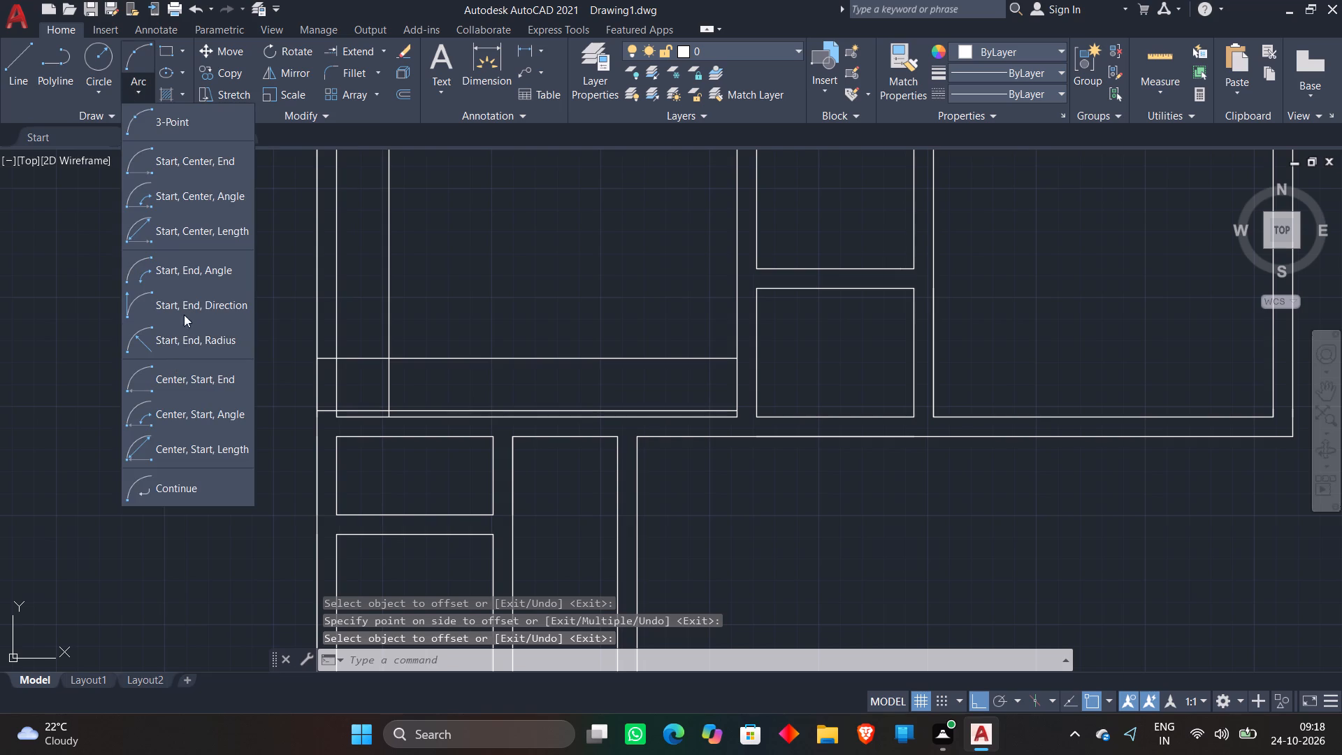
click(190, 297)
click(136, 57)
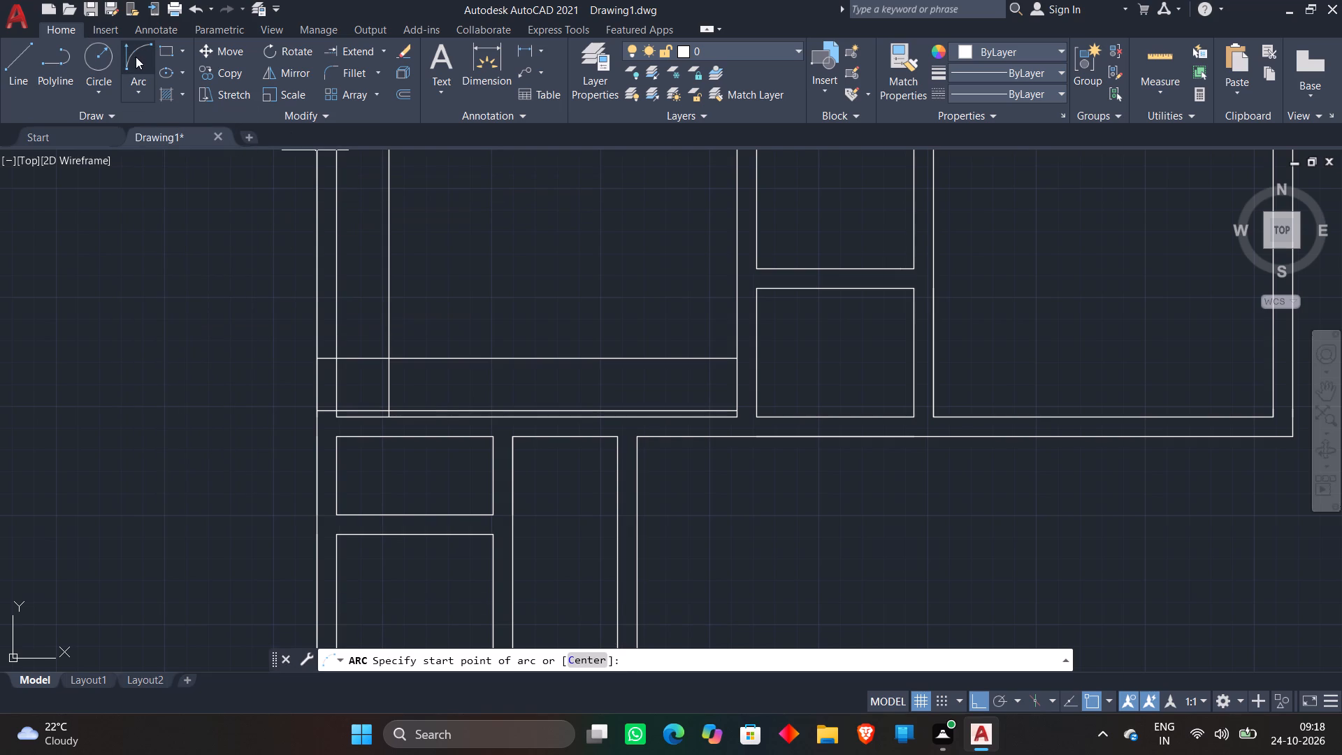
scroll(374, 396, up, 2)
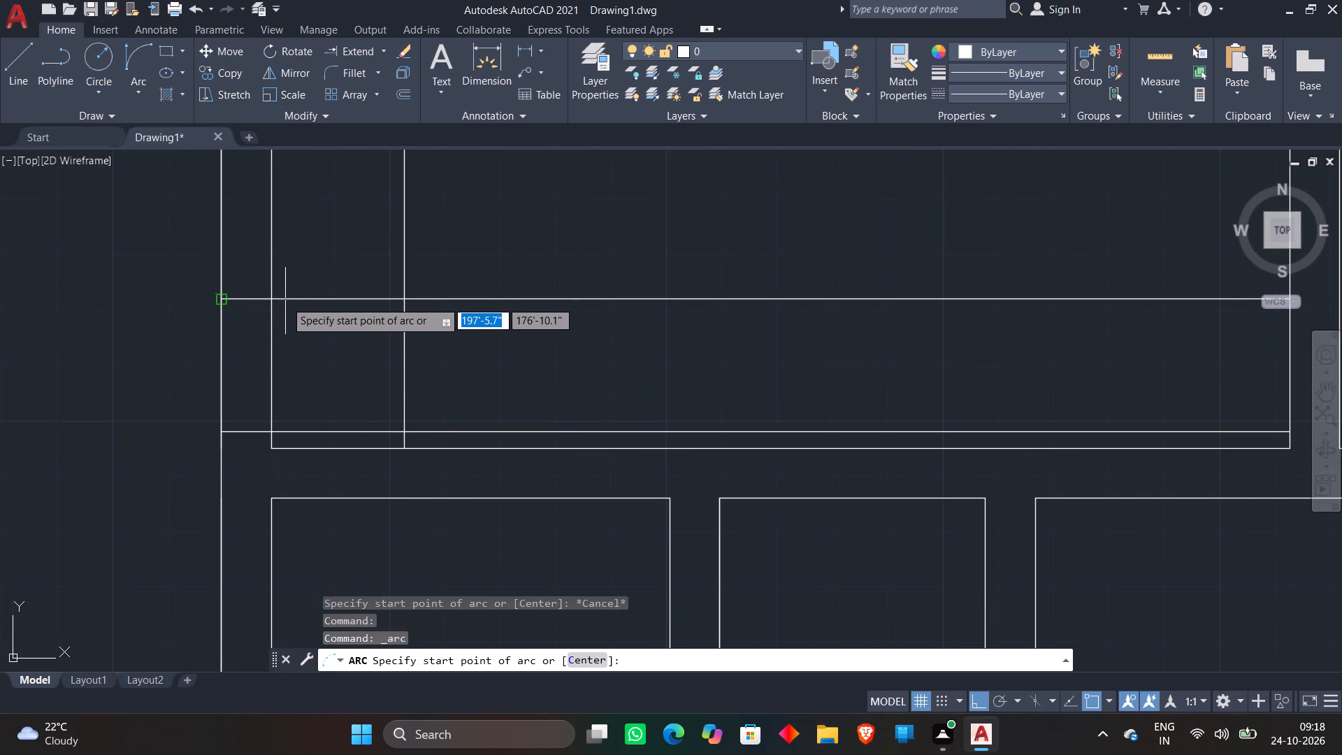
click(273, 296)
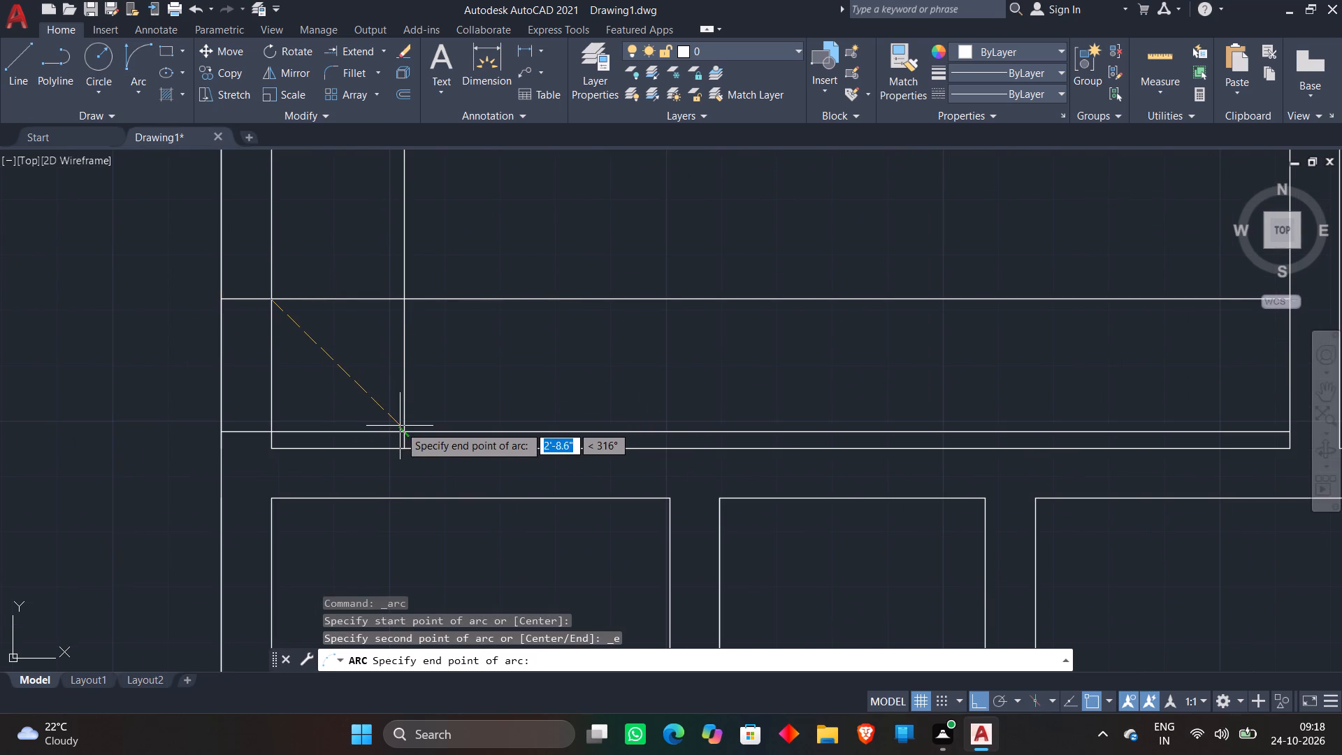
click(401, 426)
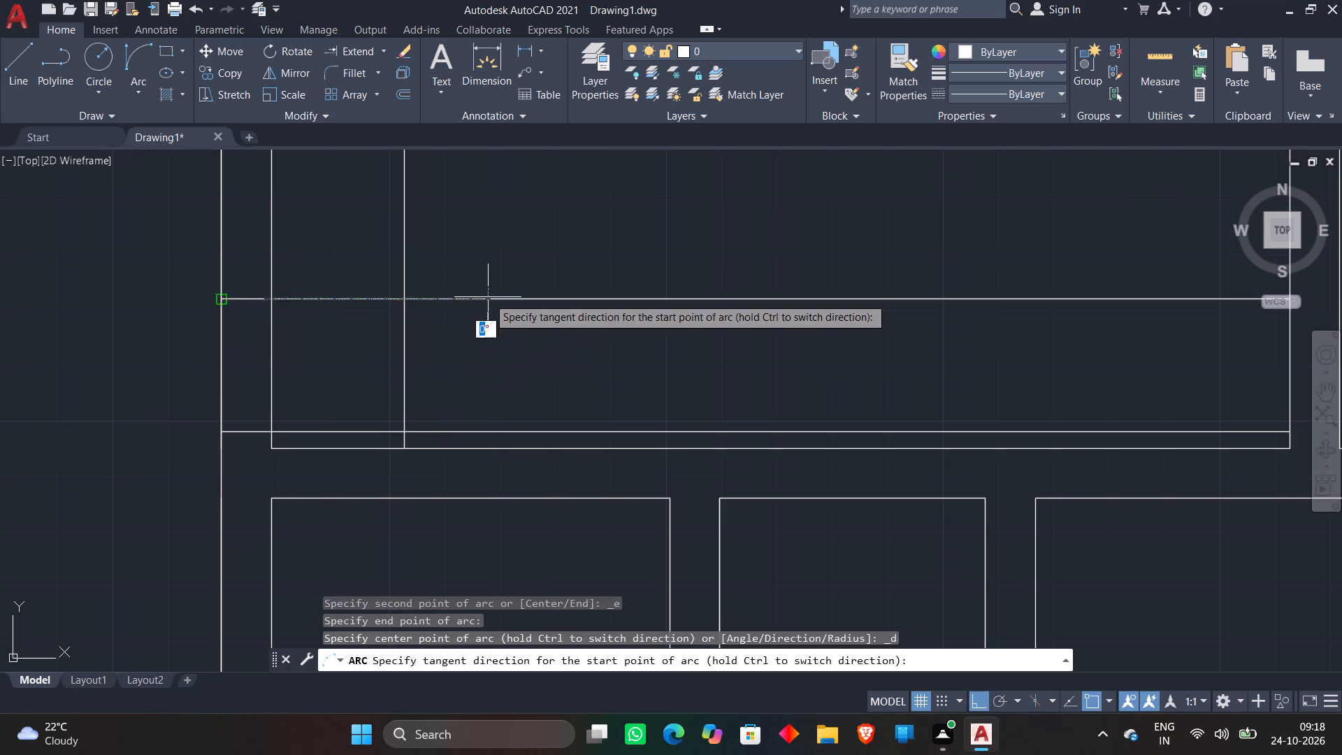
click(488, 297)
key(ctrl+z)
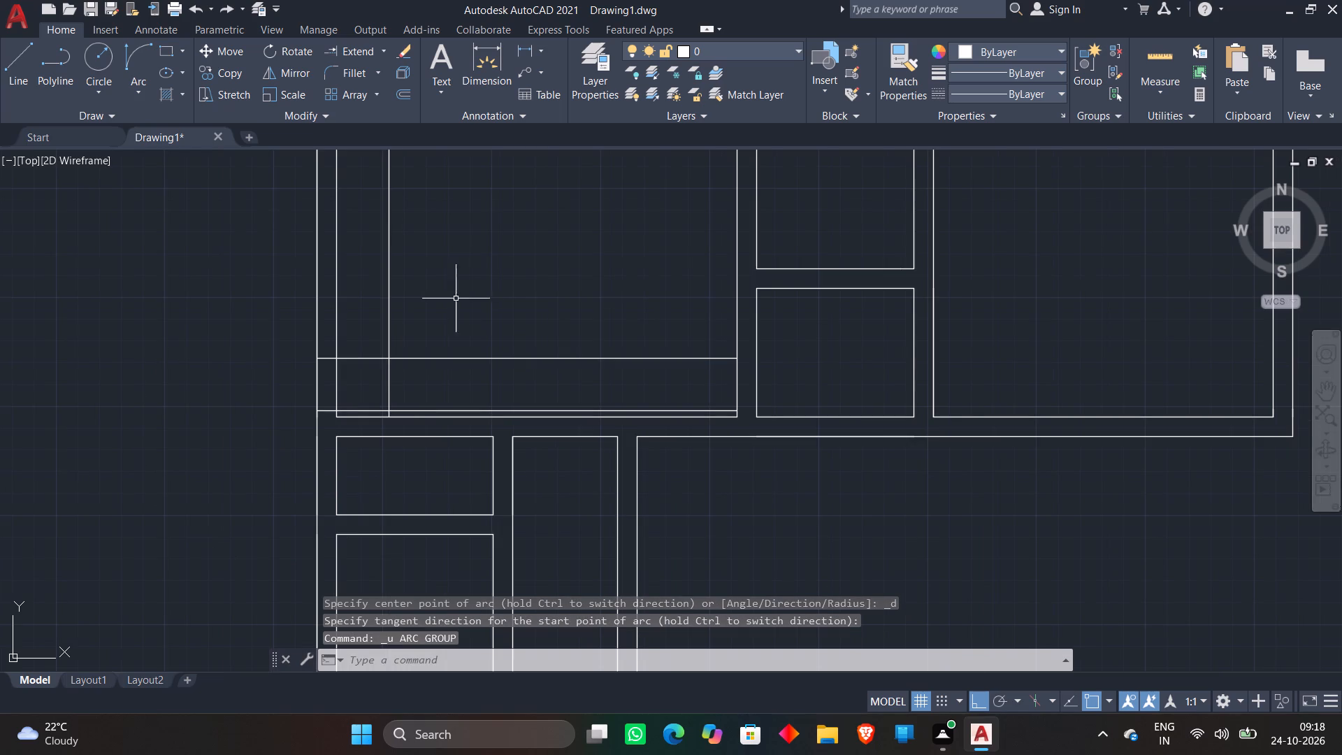
Draw a Start, End, Direction door-swing arc from the inner left wall to the crossing of the lower and vertical offset lines, starting horizontally.
click(137, 52)
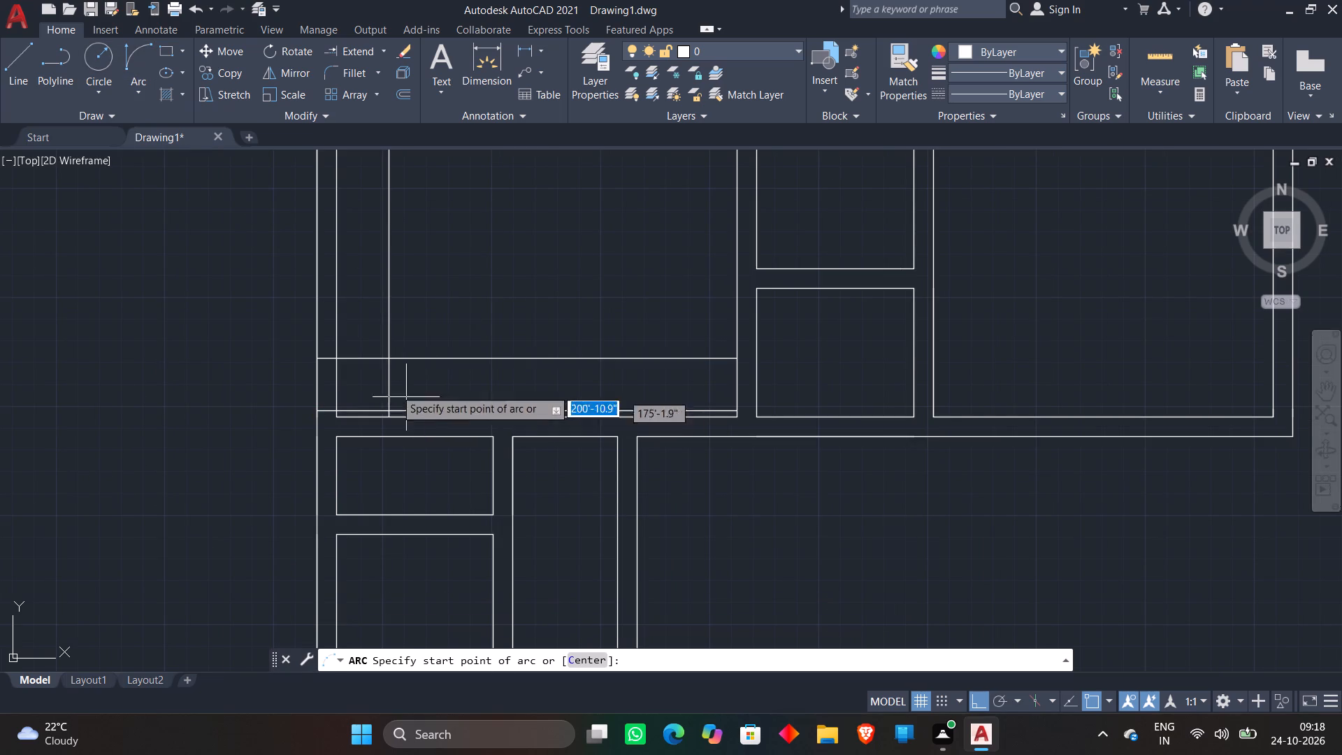
scroll(310, 340, up, 2)
click(377, 383)
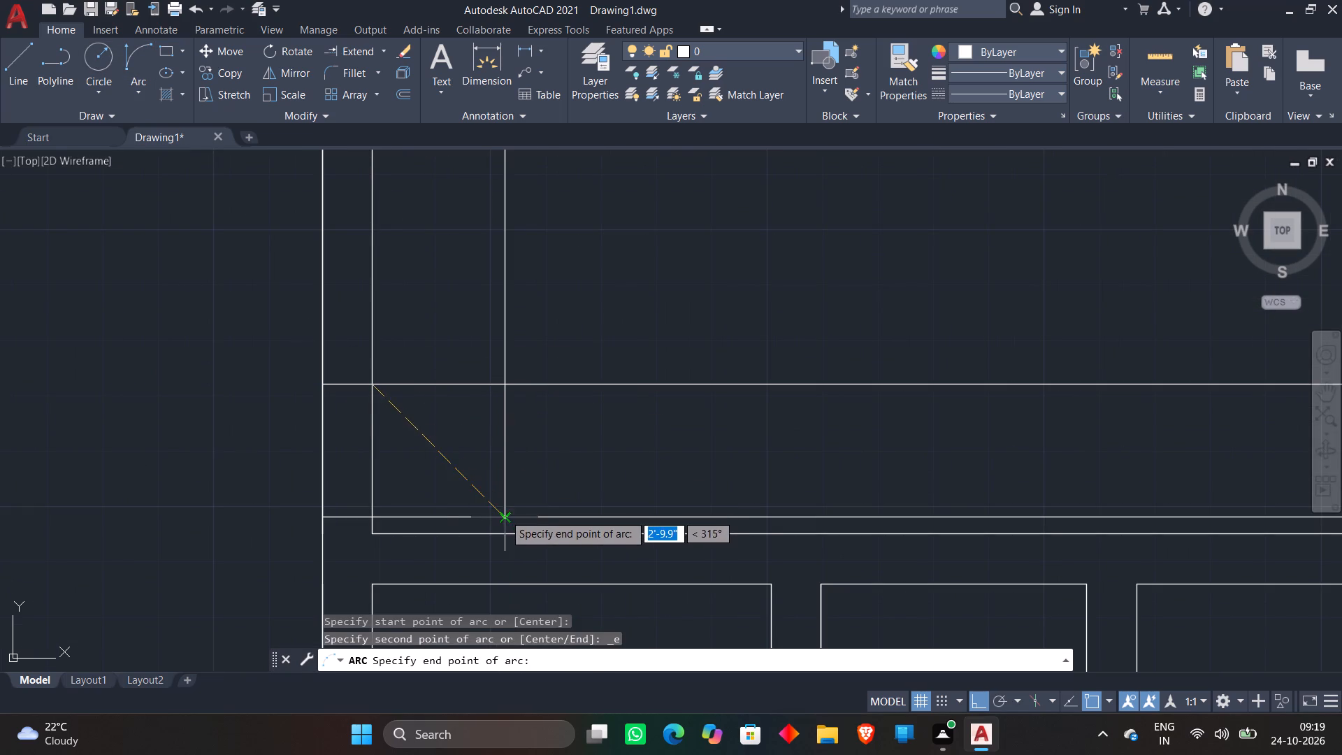
click(504, 514)
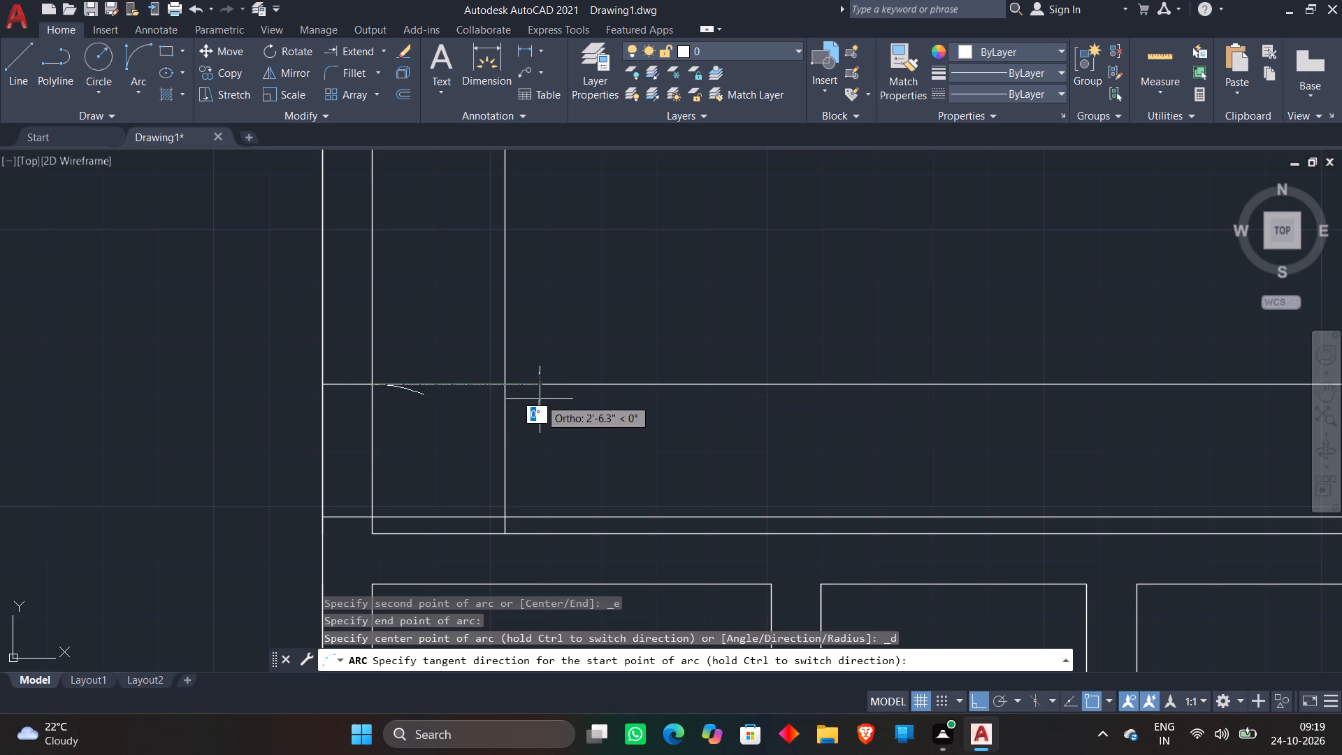
click(528, 409)
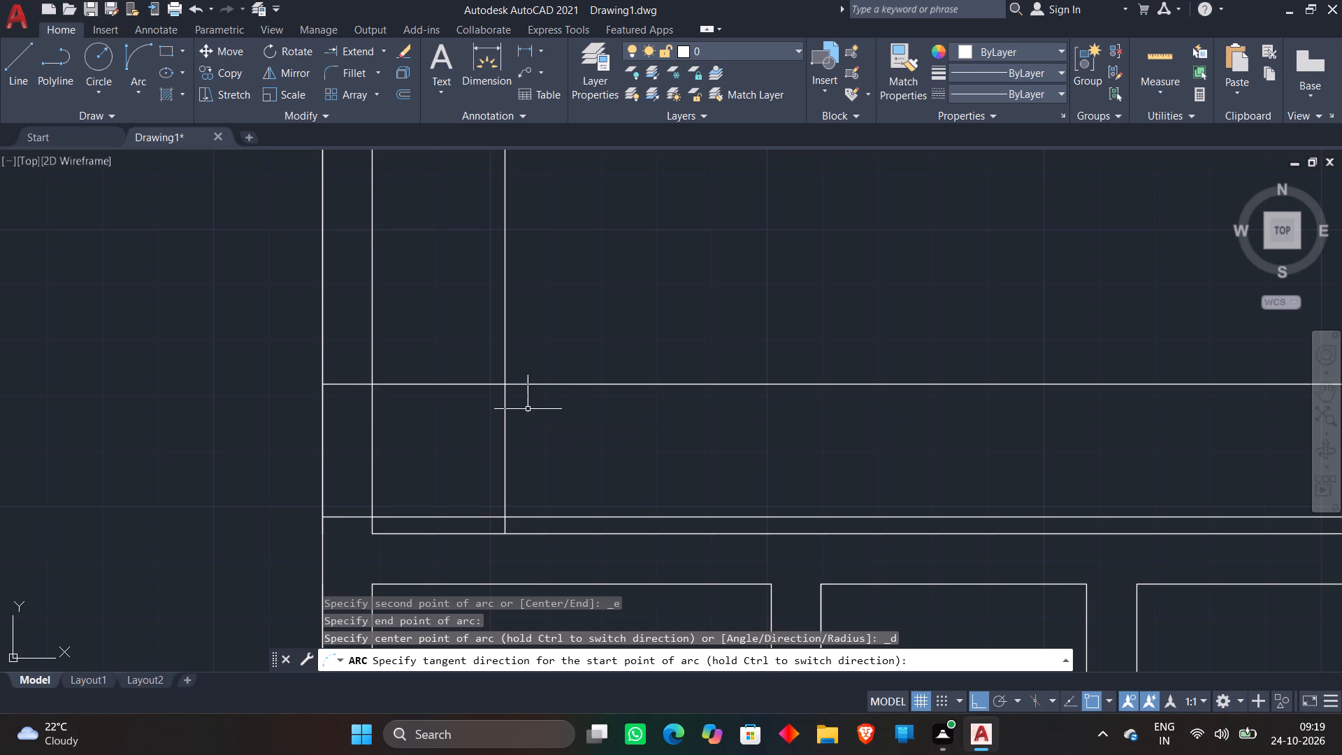
Trim the guide lines around the top-left room's door arc and cut the door opening through the left wall.
key(t)
key(r)
key(space)
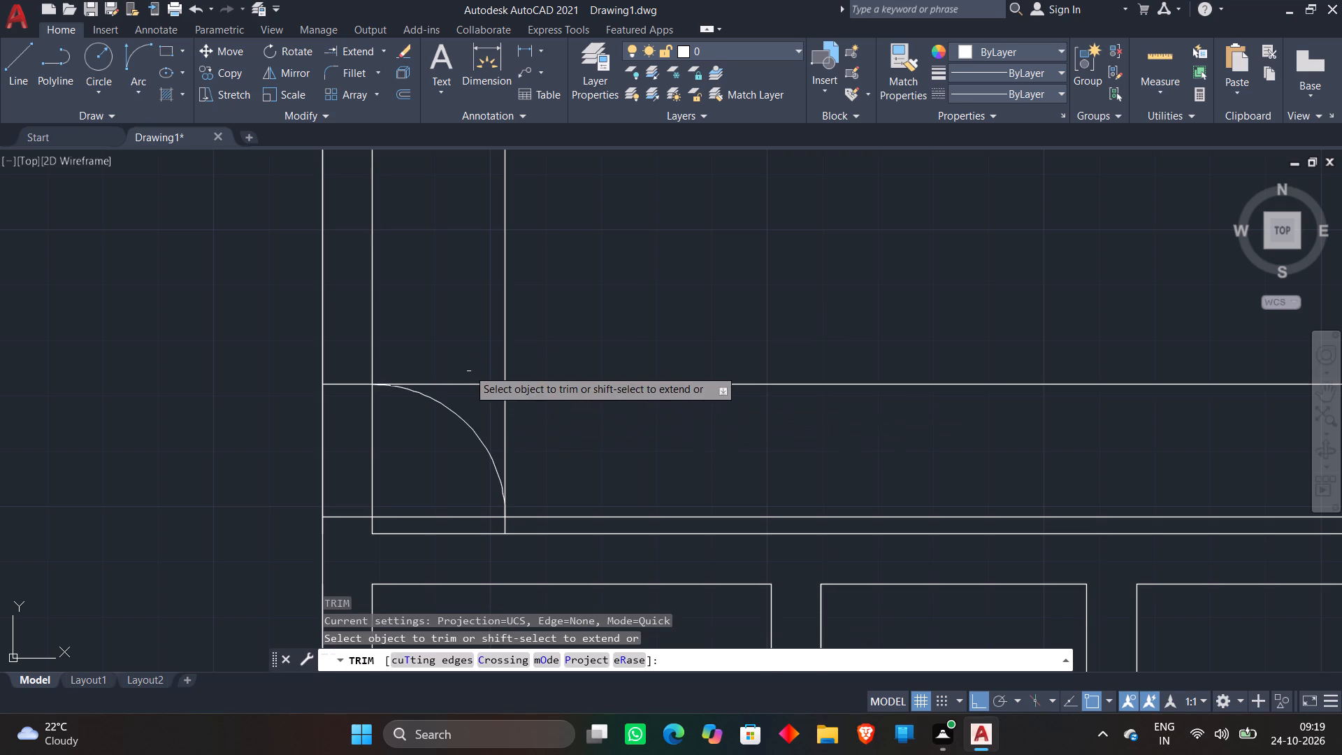
click(484, 357)
click(554, 389)
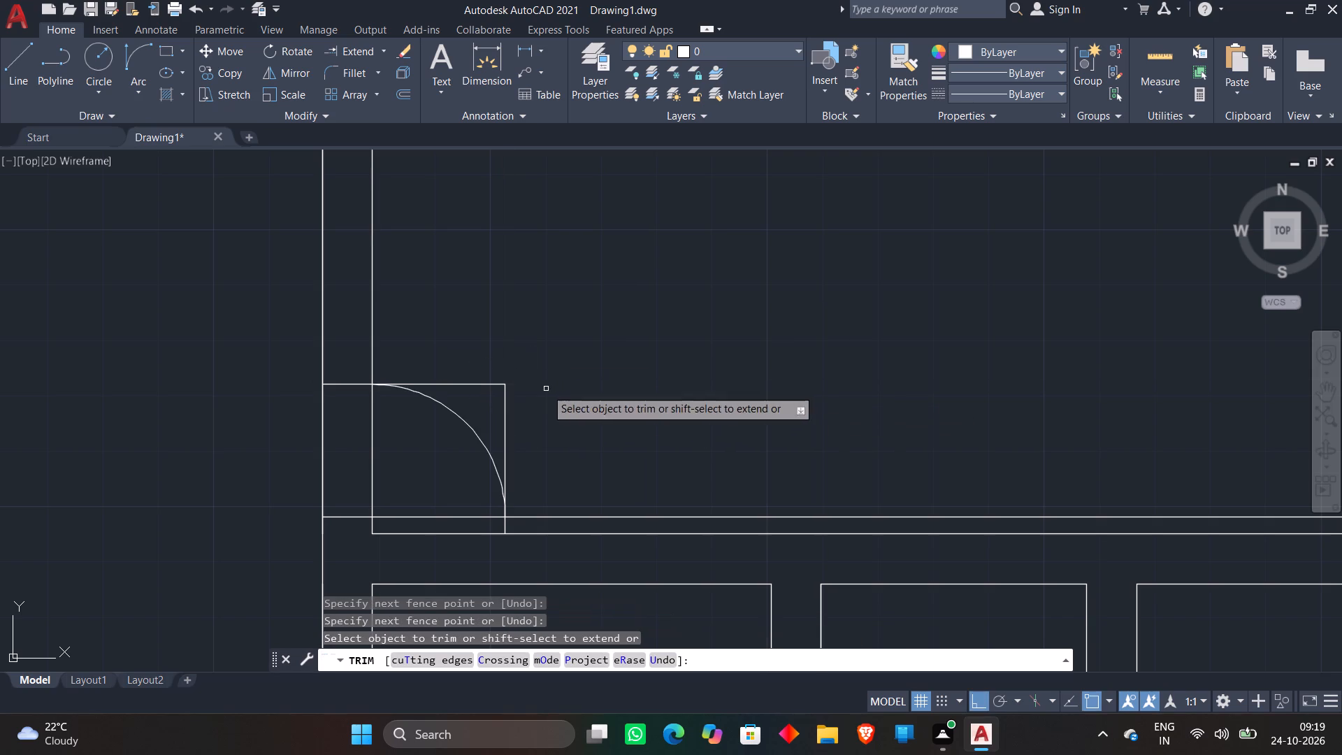
click(455, 368)
click(526, 432)
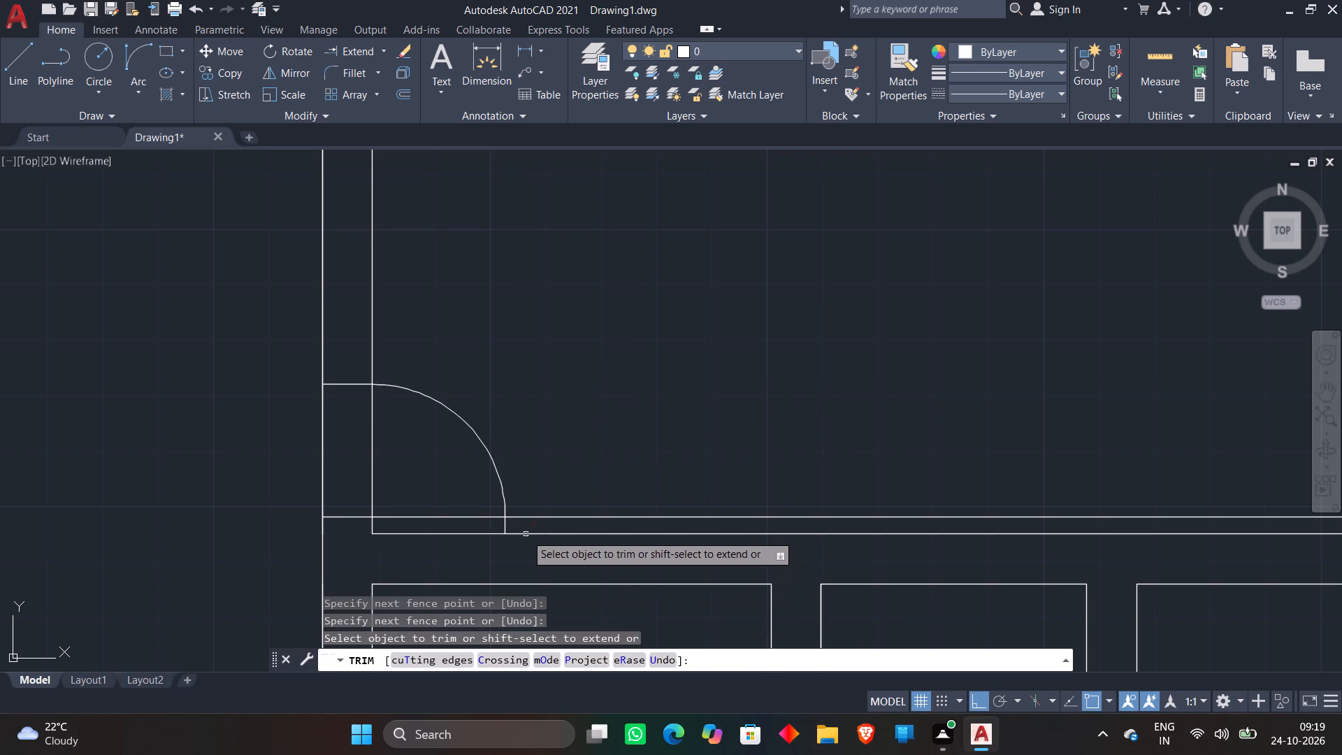
scroll(524, 532, up, 4)
click(426, 500)
click(589, 462)
scroll(655, 426, down, 3)
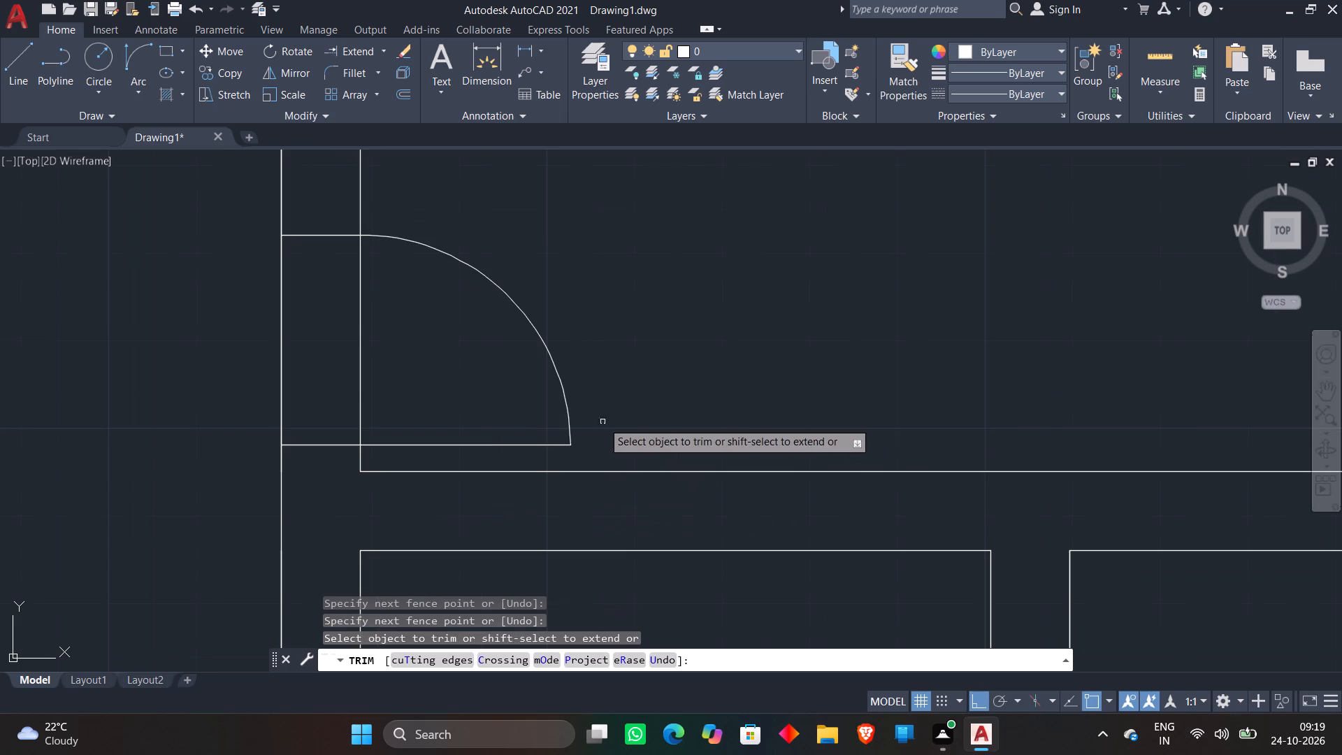
click(417, 364)
click(138, 314)
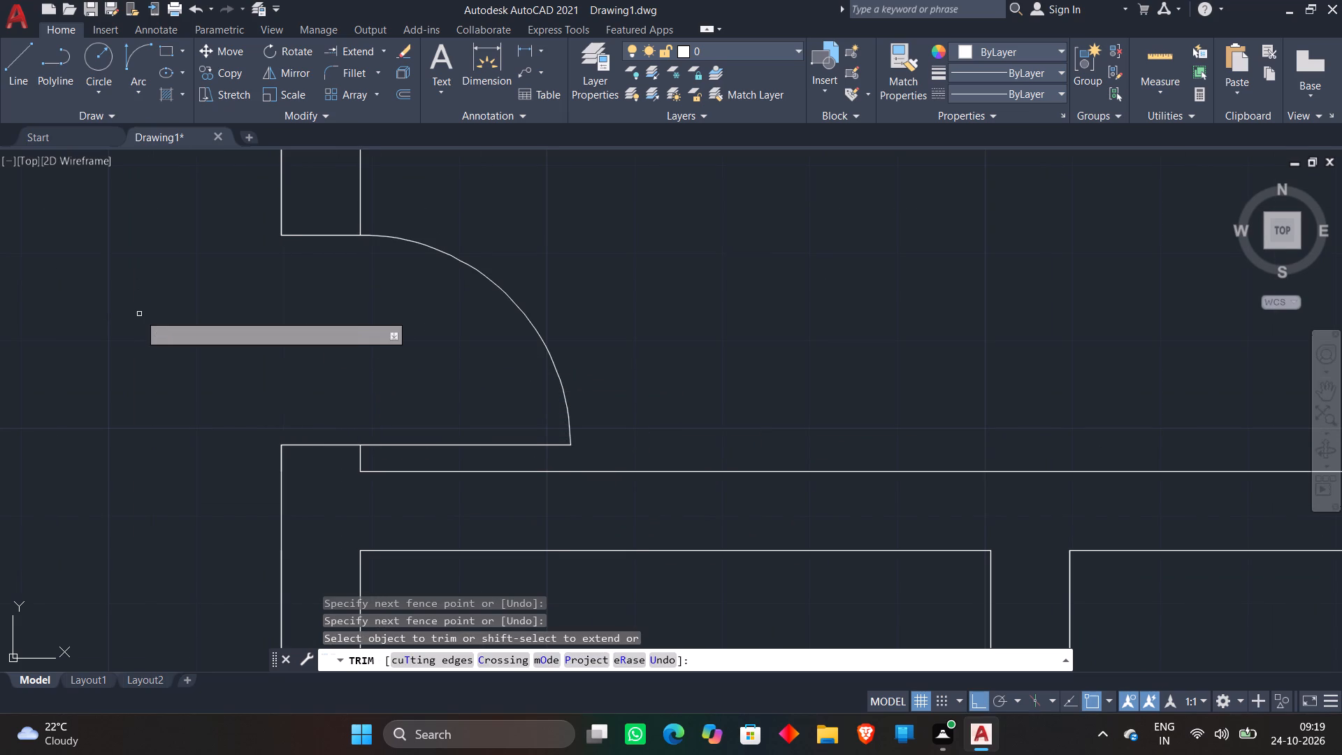
key(space)
Offset the bottom inner wall line of the lower small middle room 3" upward into the room.
scroll(665, 356, down, 5)
middle_drag(738, 348, 565, 348)
scroll(643, 338, up, 2)
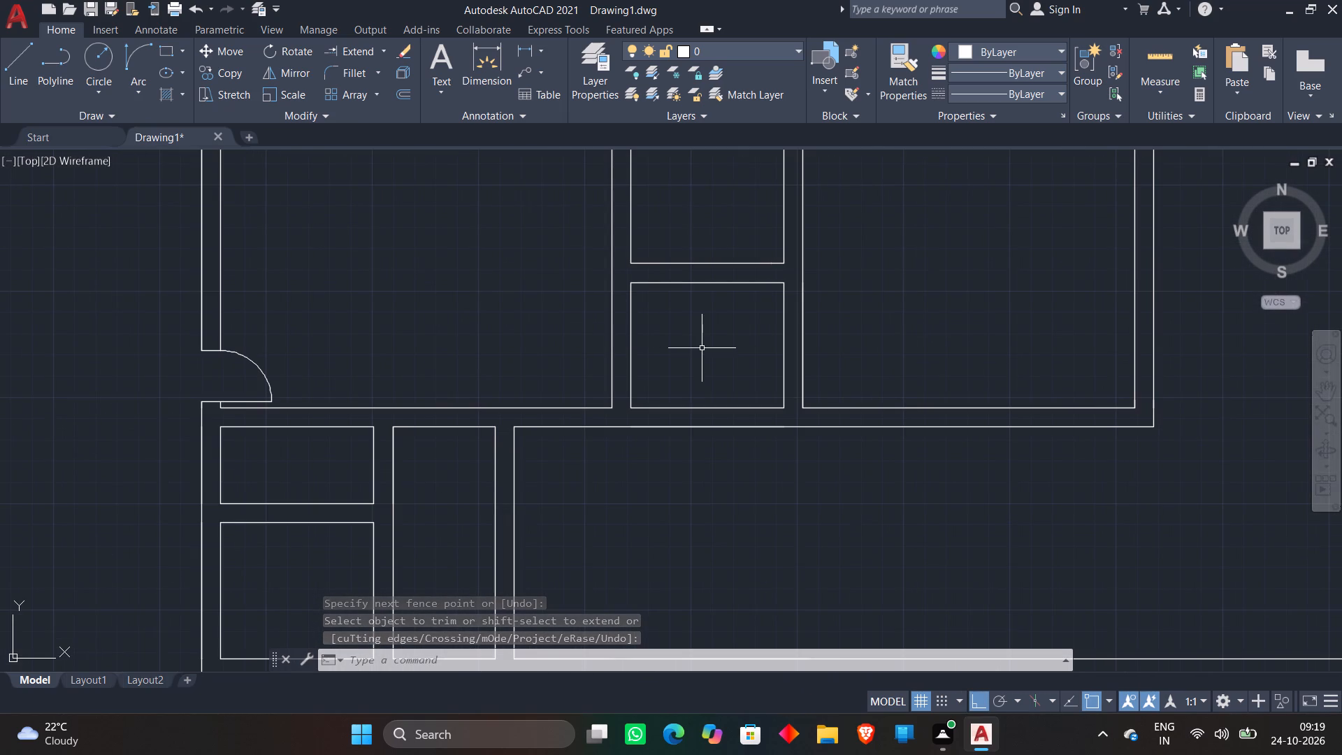
key(o)
key(Return)
key(3)
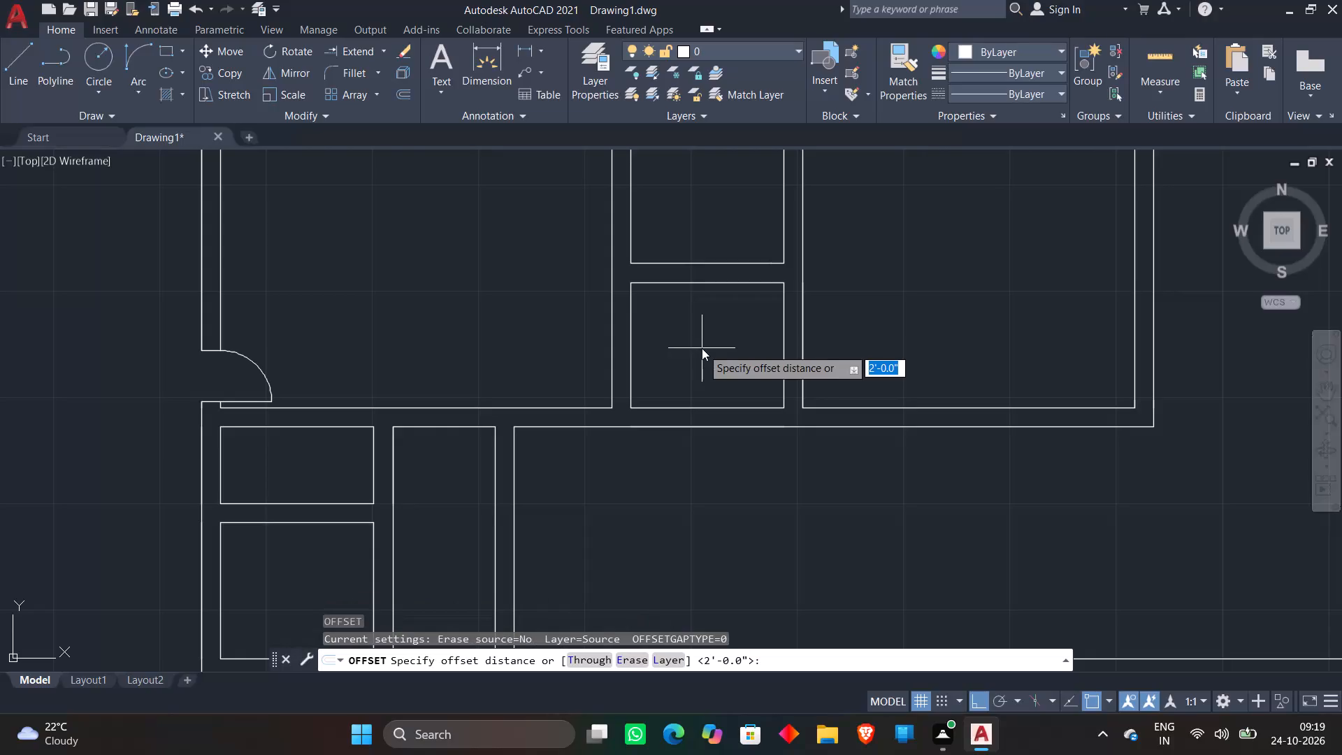
key(shift+quotedbl)
key(Return)
scroll(661, 400, up, 2)
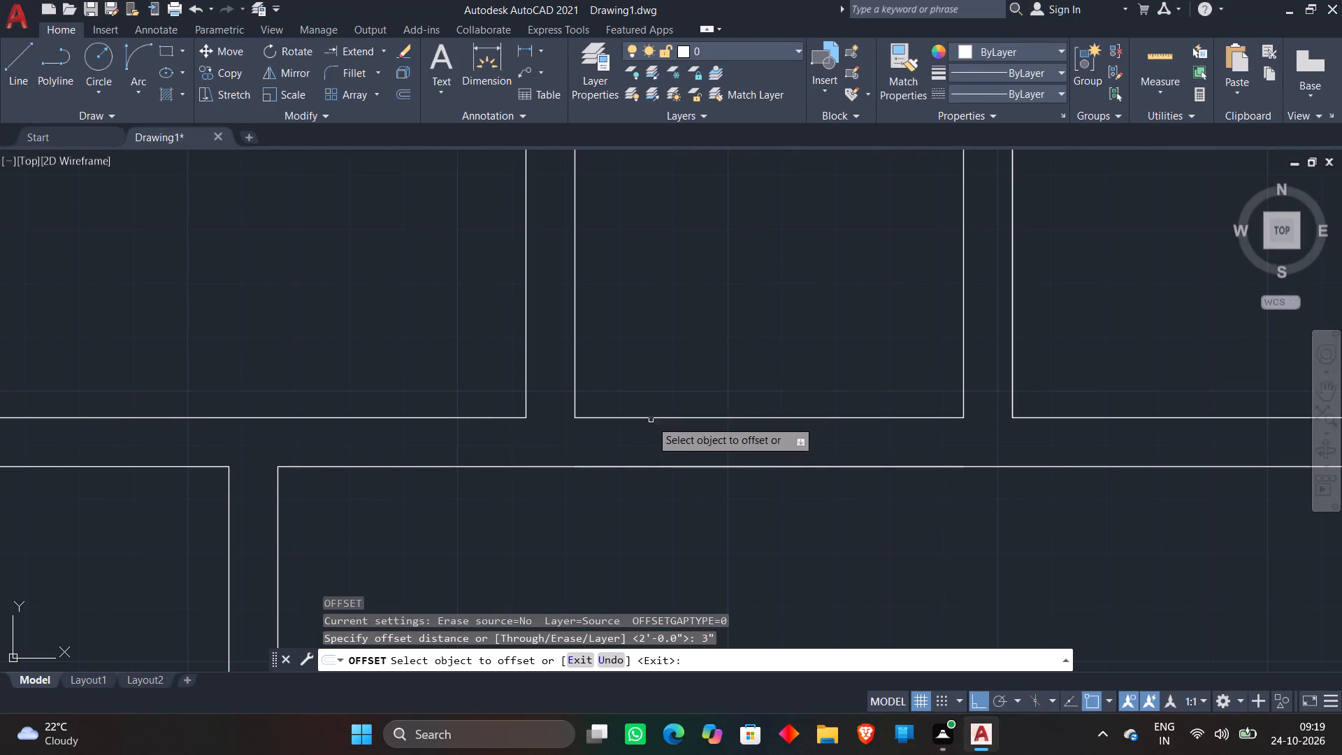
click(651, 417)
click(684, 350)
key(space)
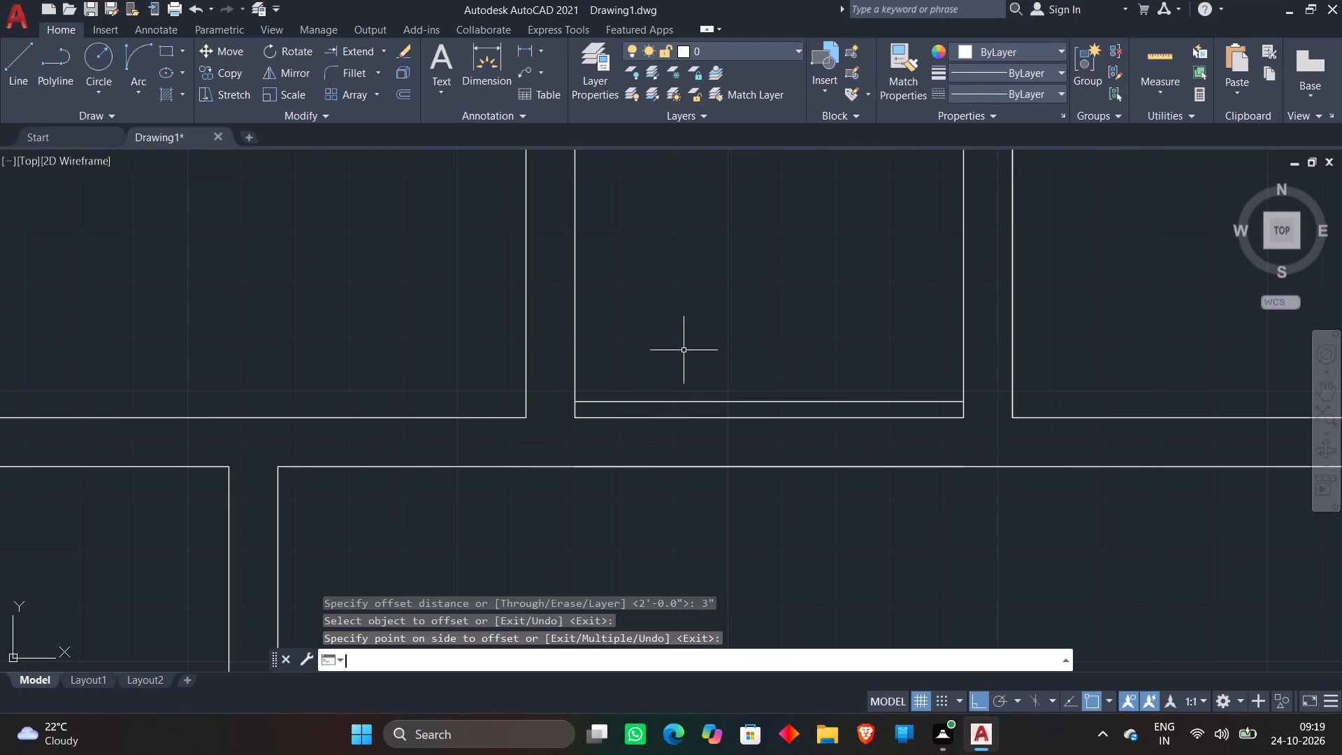
Extend the new offset line through the small room's left wall to the wall's far face.
text(e)
text(x)
key(space)
click(596, 403)
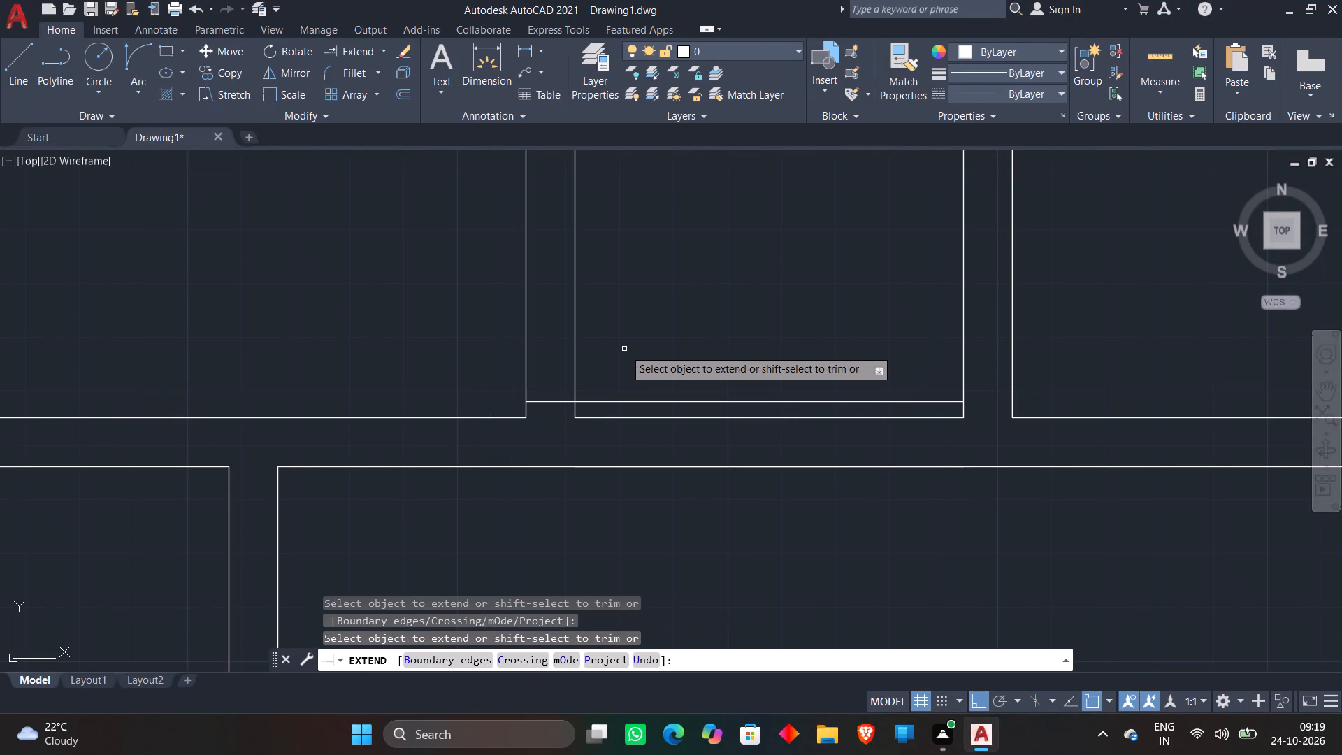
key(Escape)
Offset the extended line 1'8" upward and the lower small room's left wall line 1'8" into the room.
key(o)
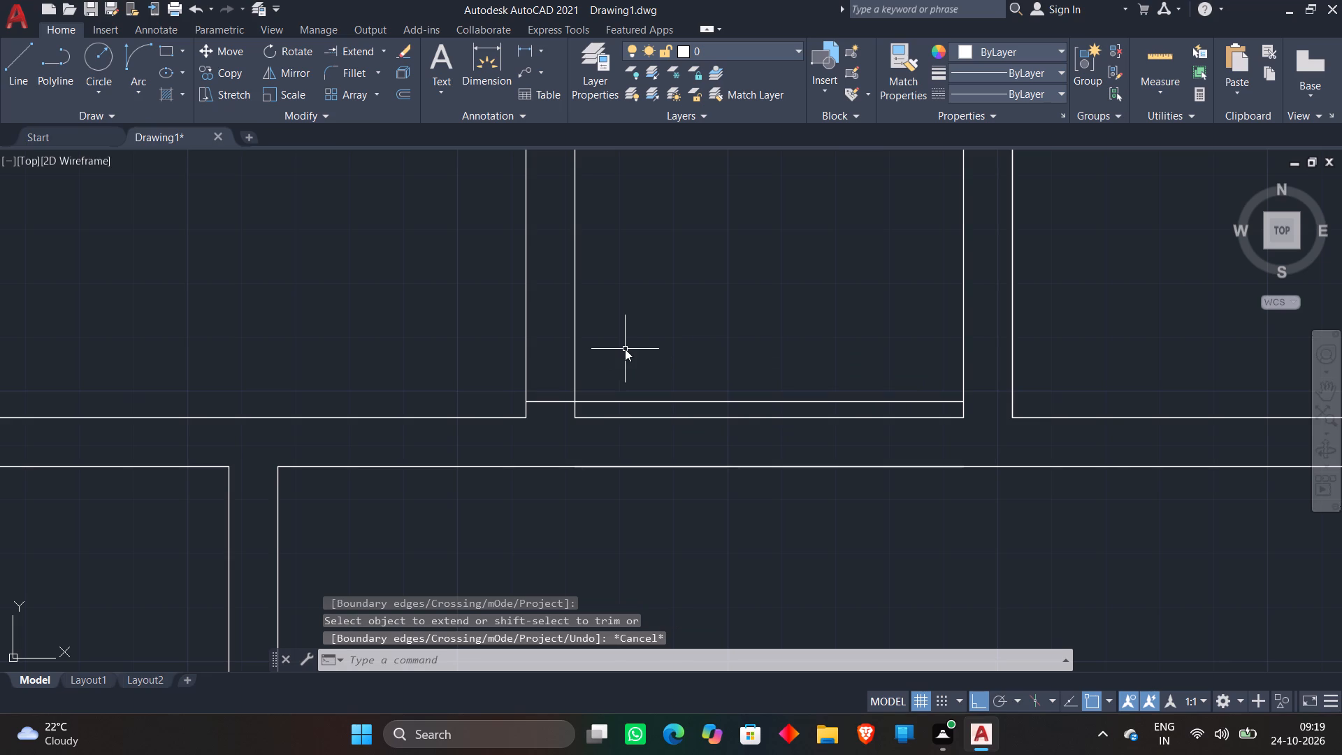
key(Return)
key(1)
text('8")
key(Return)
scroll(628, 389, down, 1)
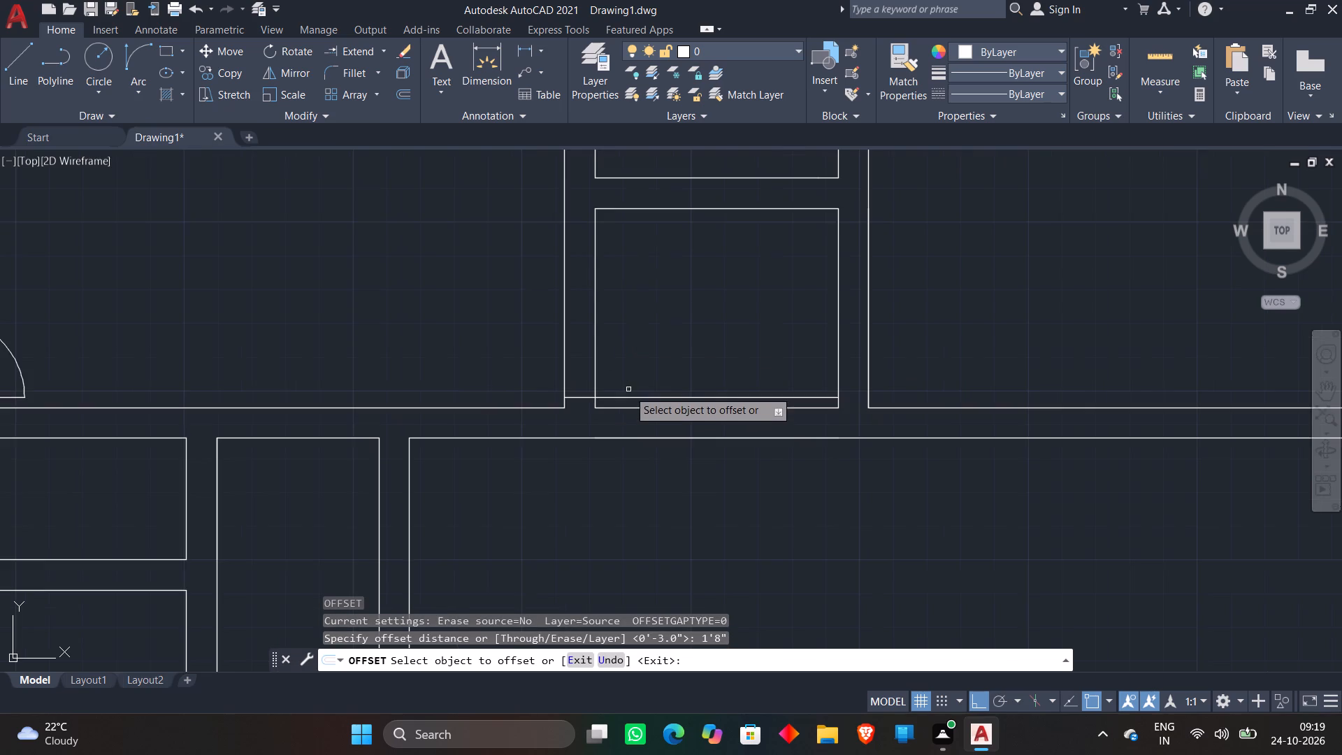
scroll(626, 398, up, 2)
click(628, 394)
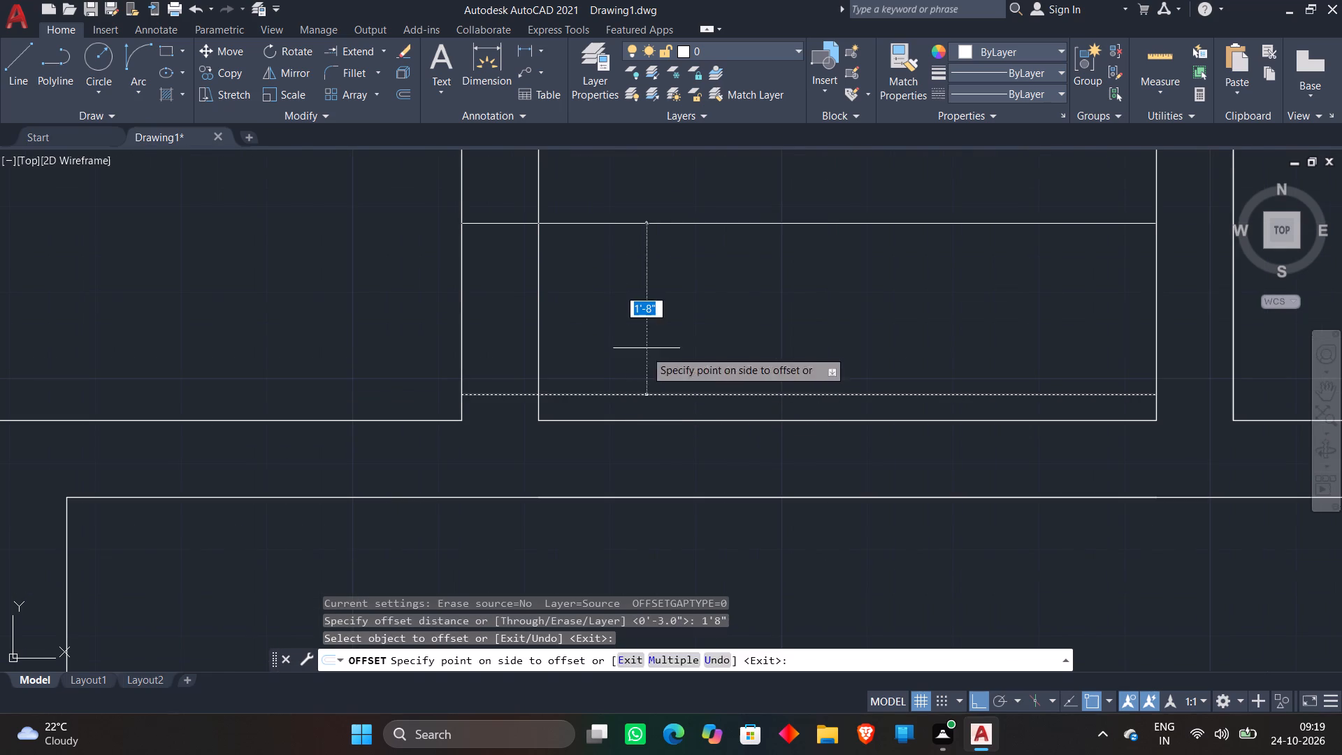
click(663, 306)
click(538, 353)
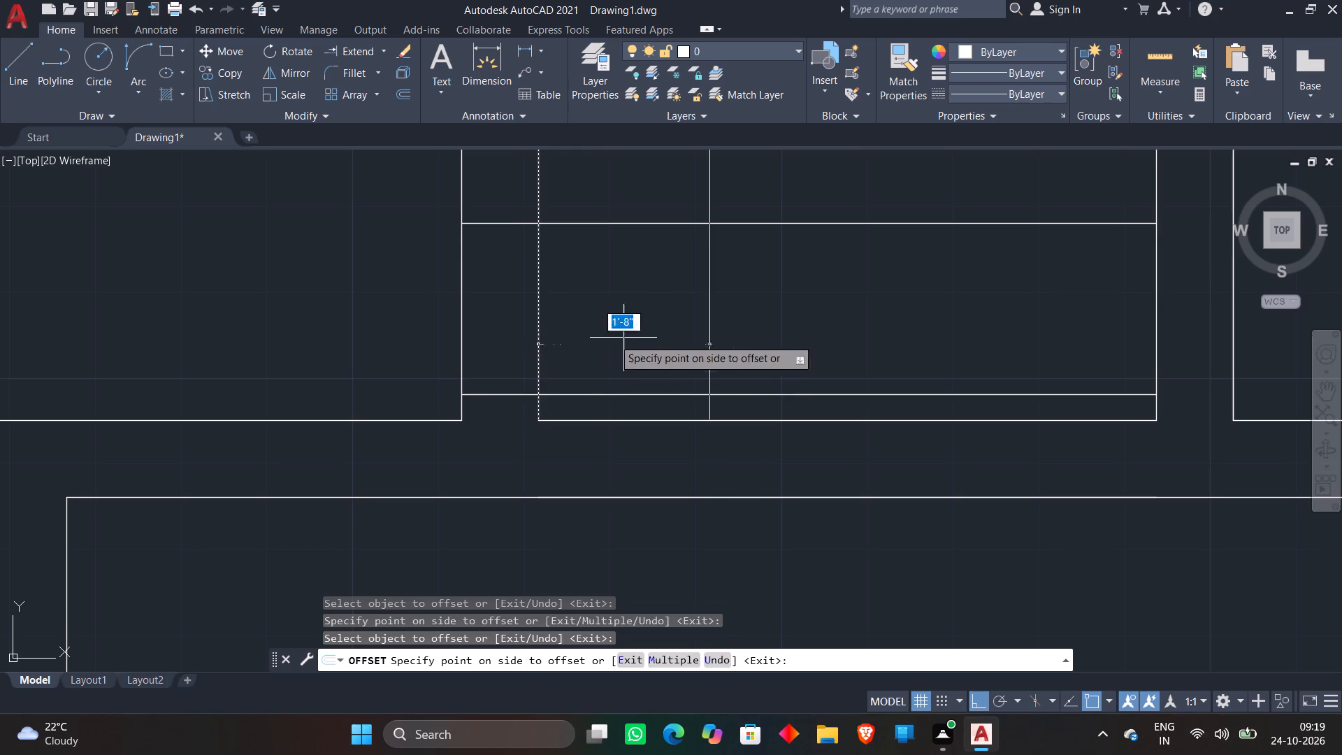
click(772, 317)
key(space)
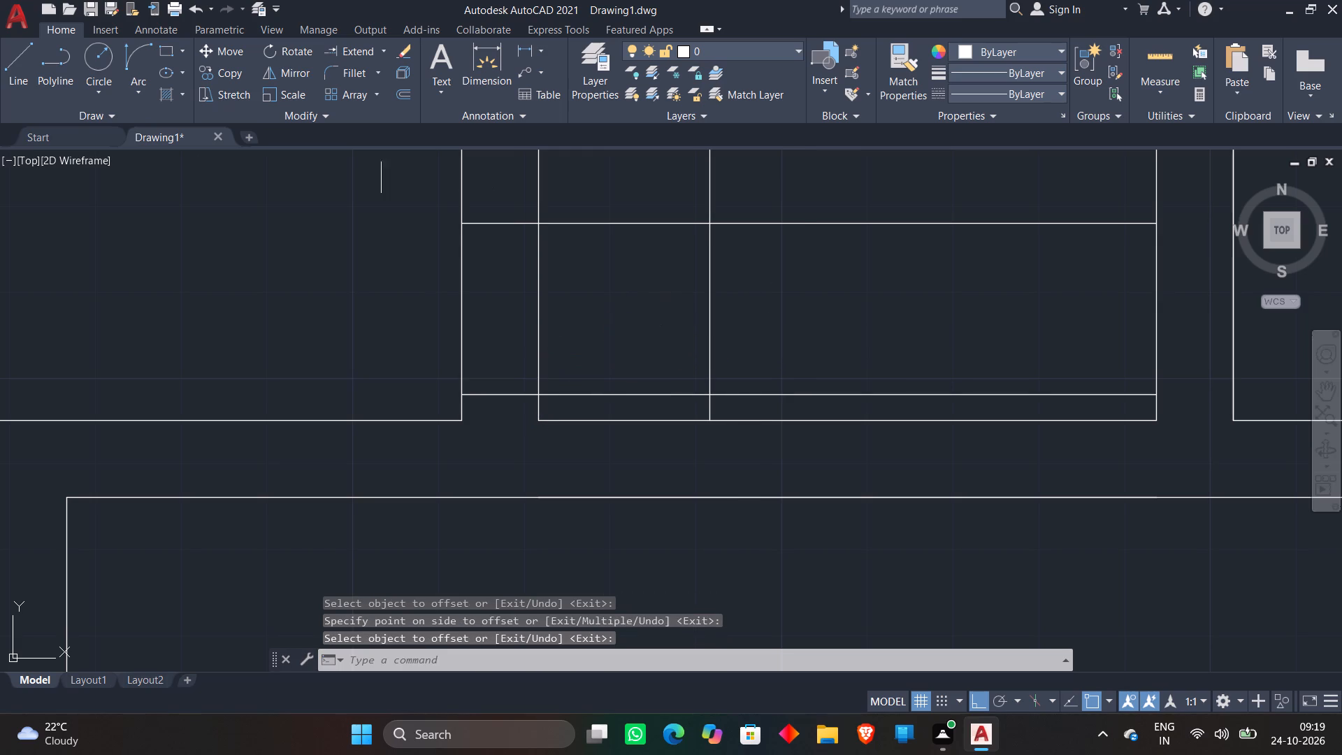
Draw a Start, End, Direction door-swing arc from the left wall line to the crossing of the lower and vertical offset lines, starting horizontally.
click(136, 59)
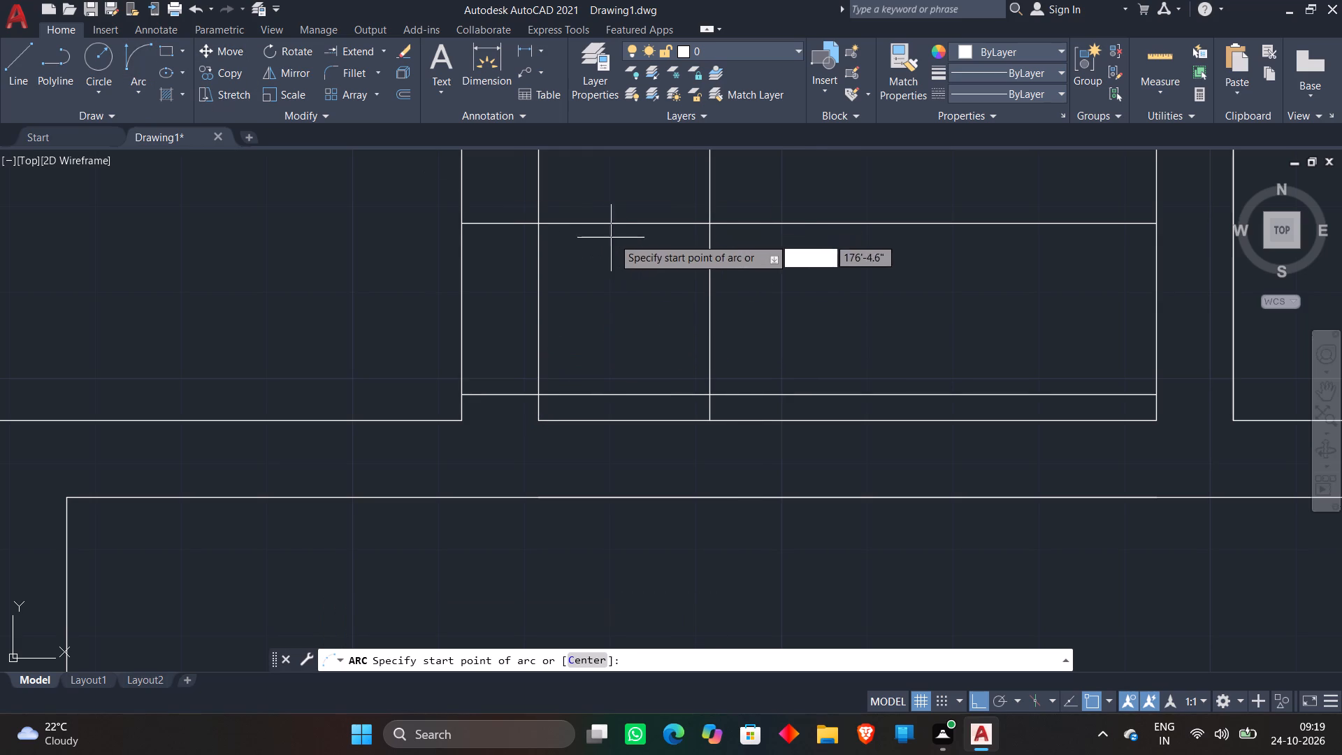
click(536, 220)
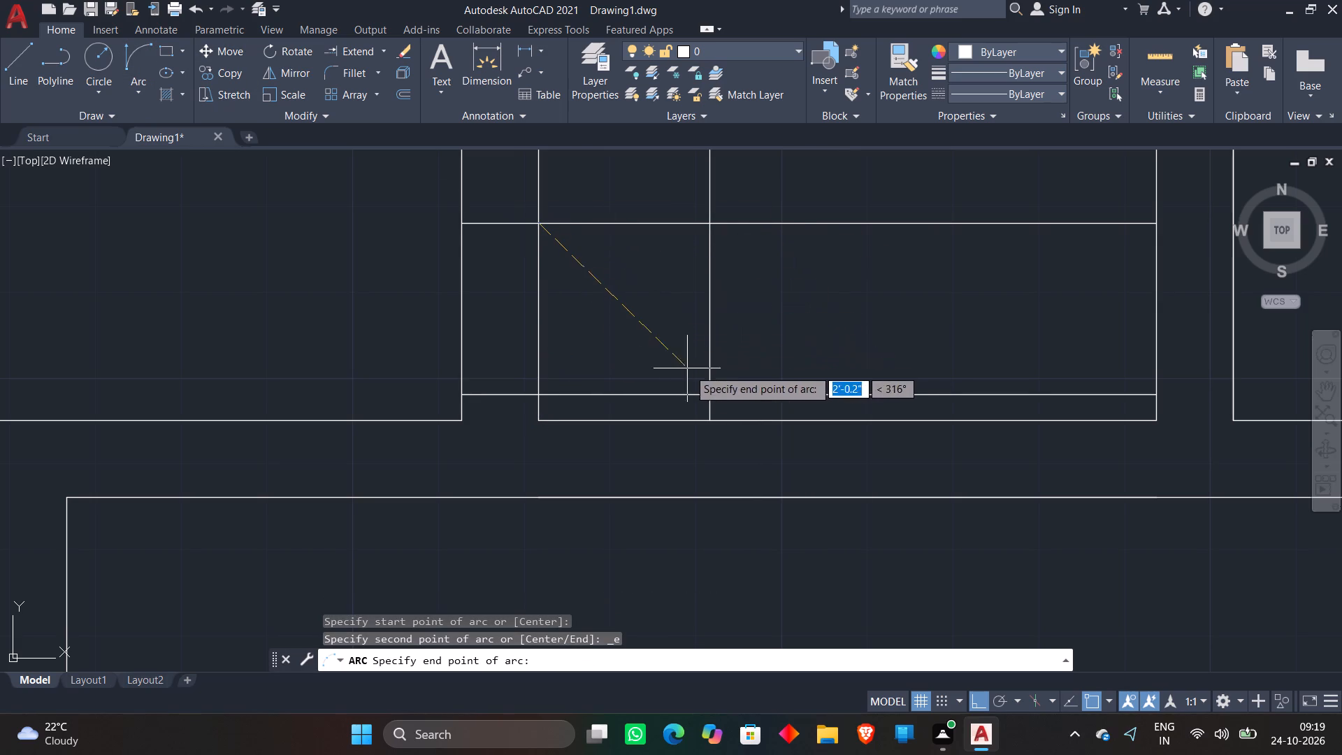
click(707, 394)
click(760, 283)
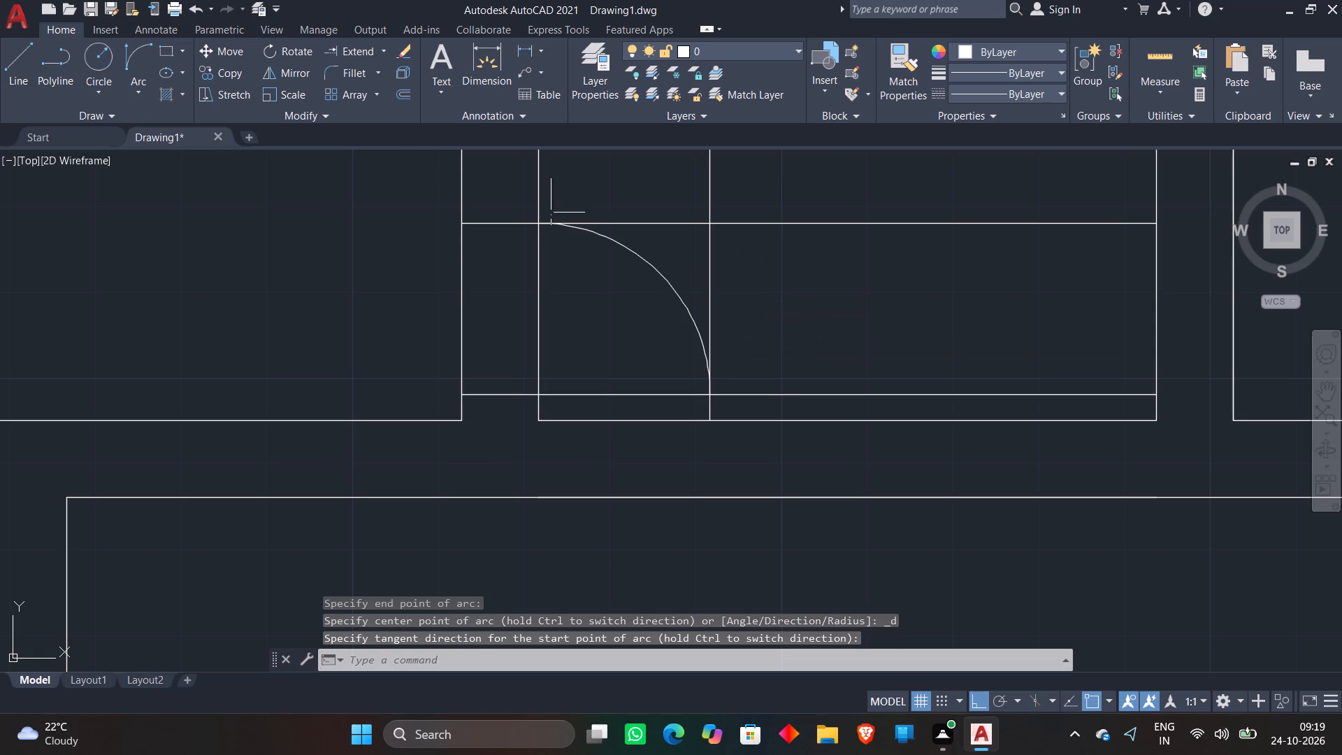
Trim the guide lines around the lower small room's door arc and cut the door opening through its left wall.
click(382, 46)
click(377, 78)
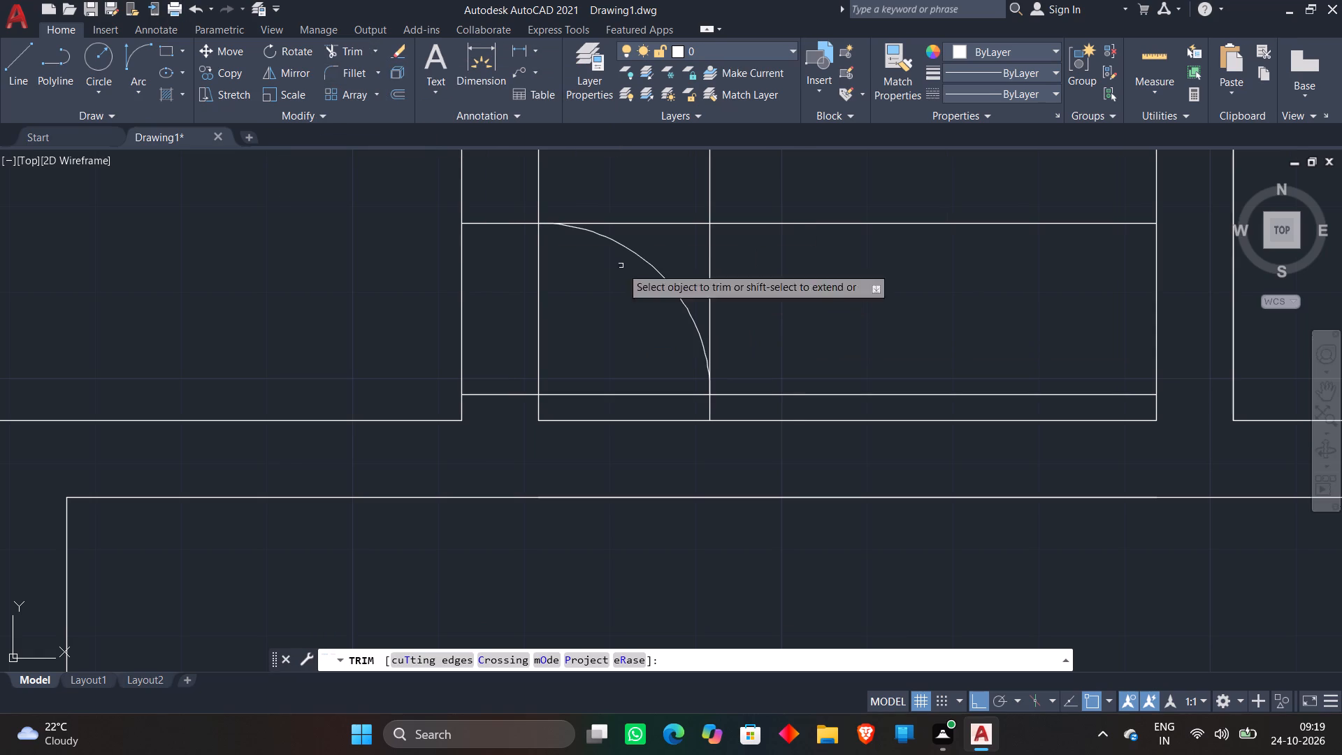
click(679, 196)
click(798, 247)
click(664, 215)
click(779, 261)
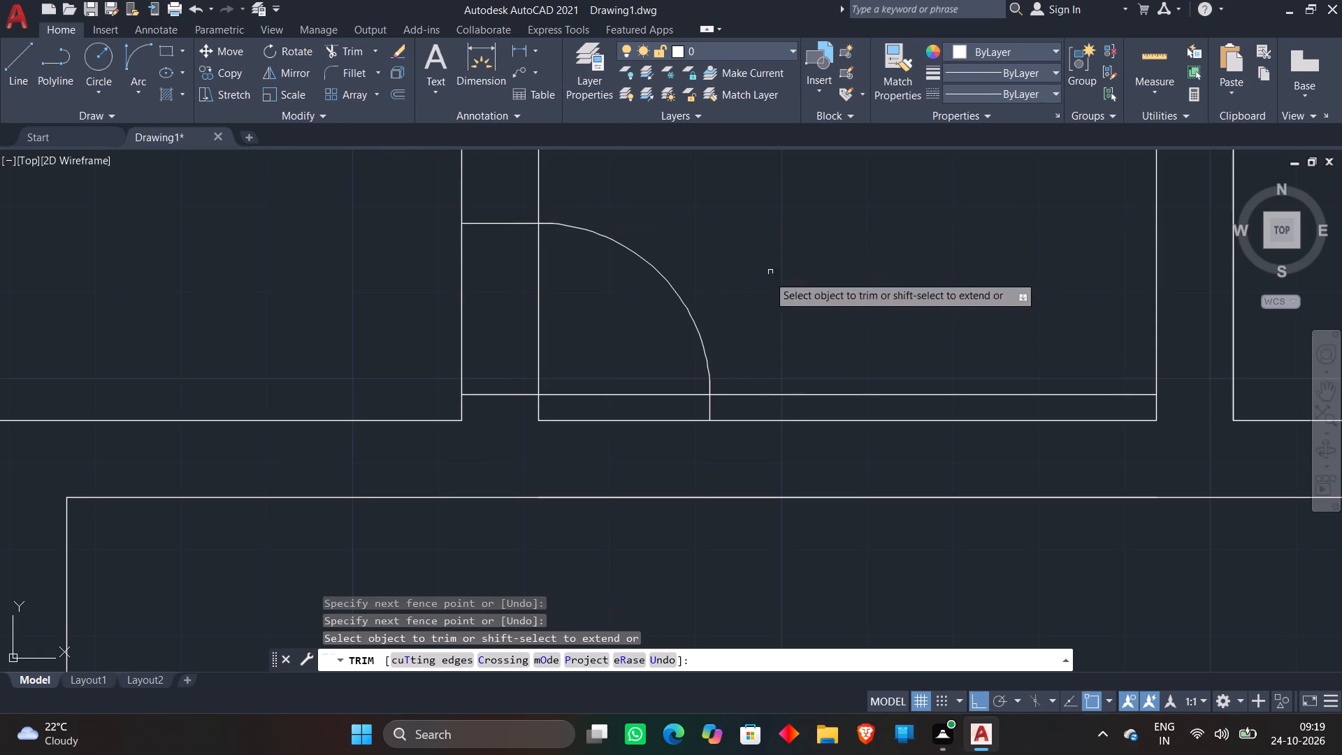
scroll(748, 380, up, 3)
click(629, 462)
click(730, 391)
scroll(750, 335, down, 4)
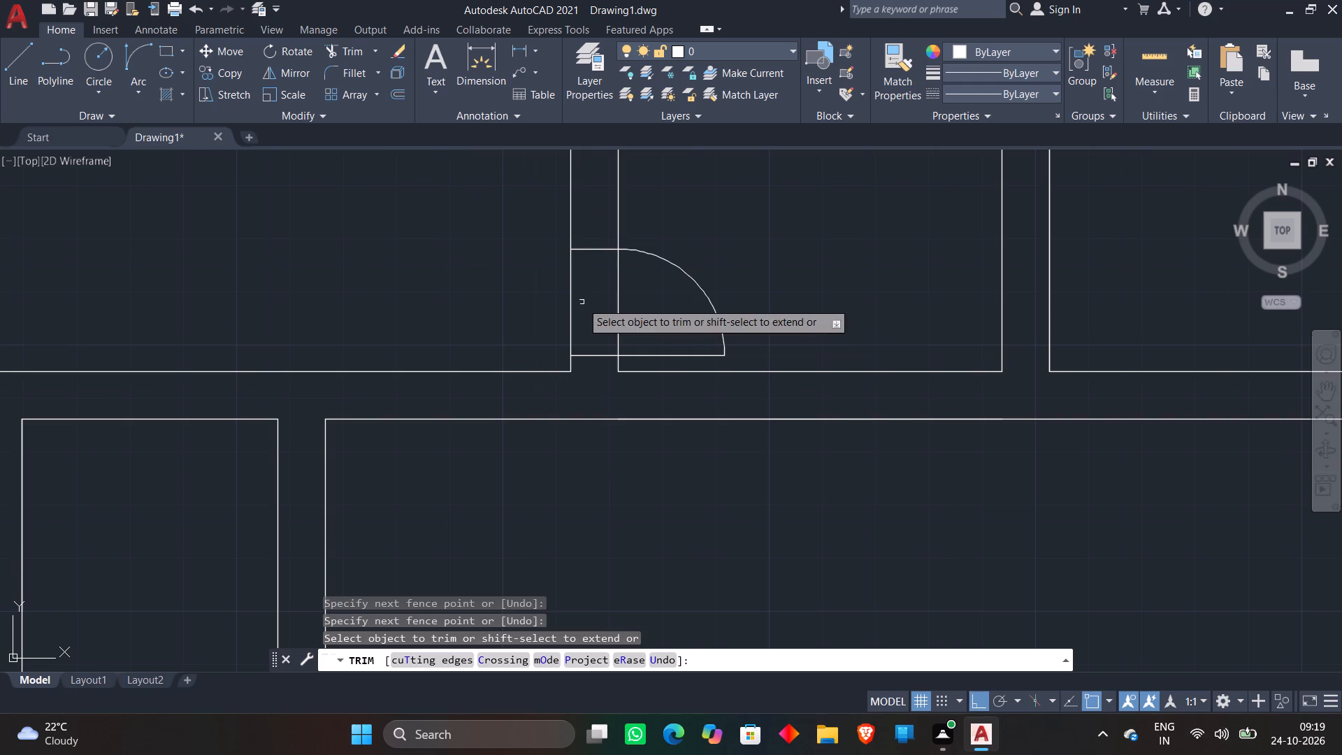
click(669, 302)
click(500, 295)
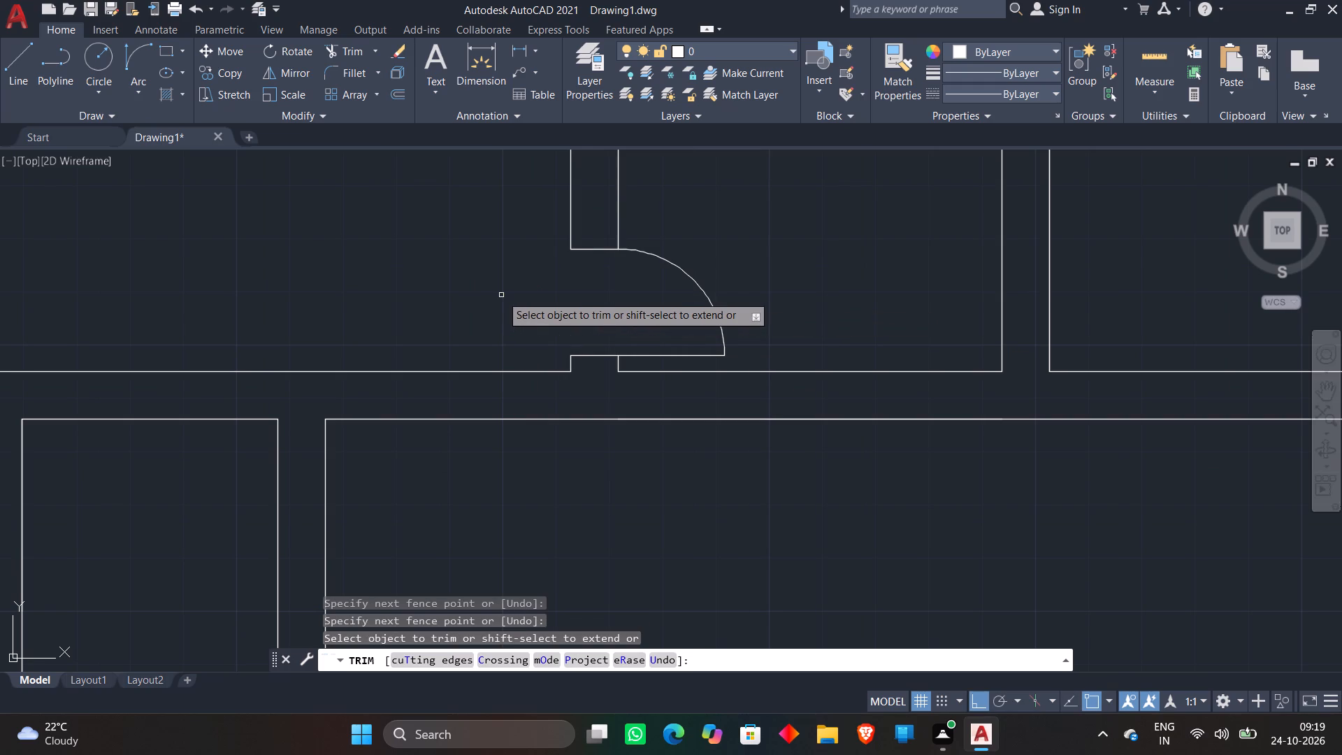
key(space)
Offset the bottom inner wall line of the upper small middle room 3" upward into the room.
scroll(864, 360, down, 2)
middle_drag(871, 308, 701, 465)
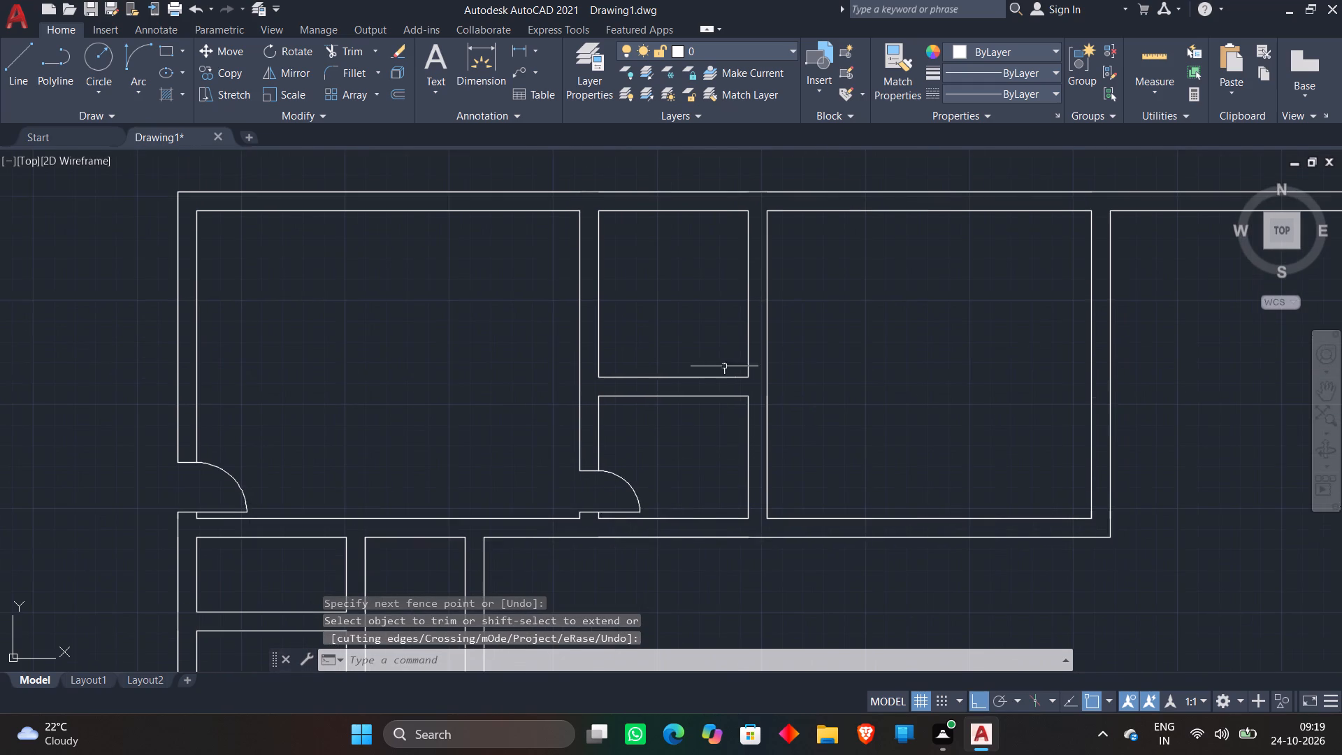
scroll(751, 331, up, 2)
key(o)
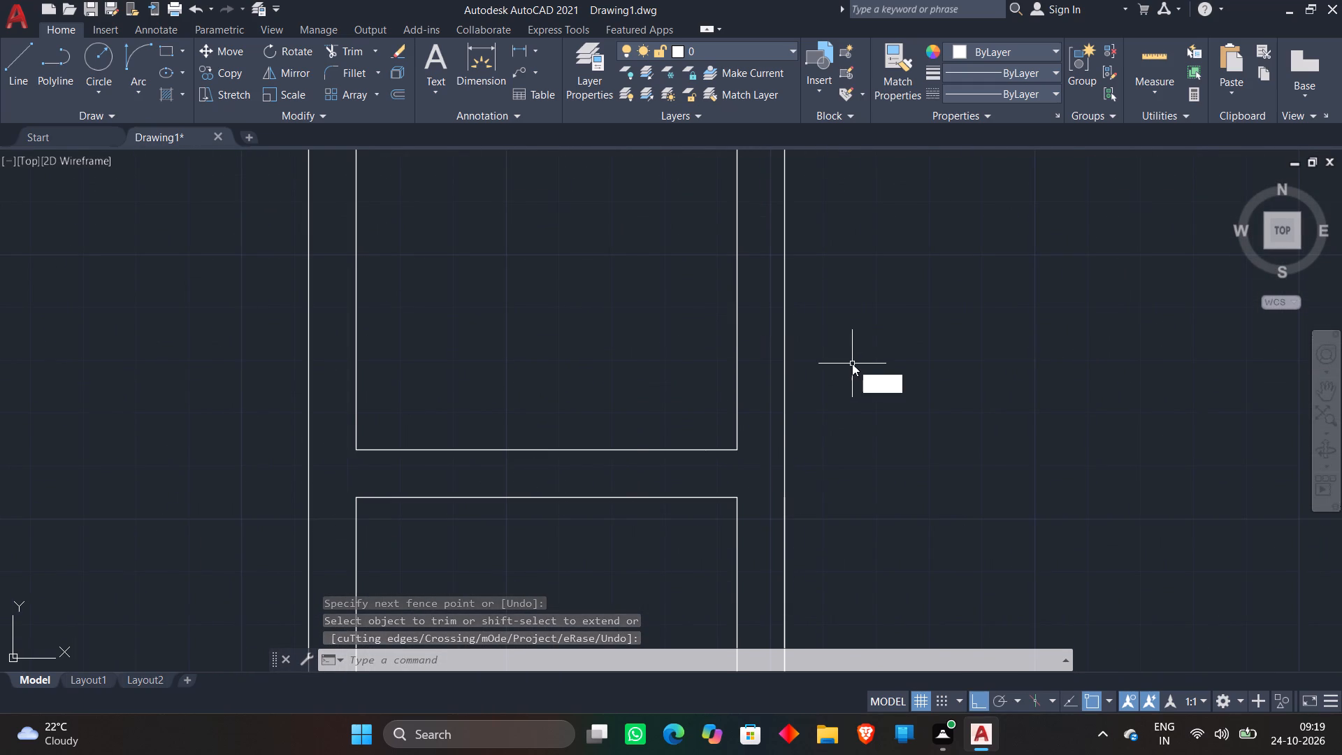
key(Return)
key(3)
key(shift+quotedbl)
key(Return)
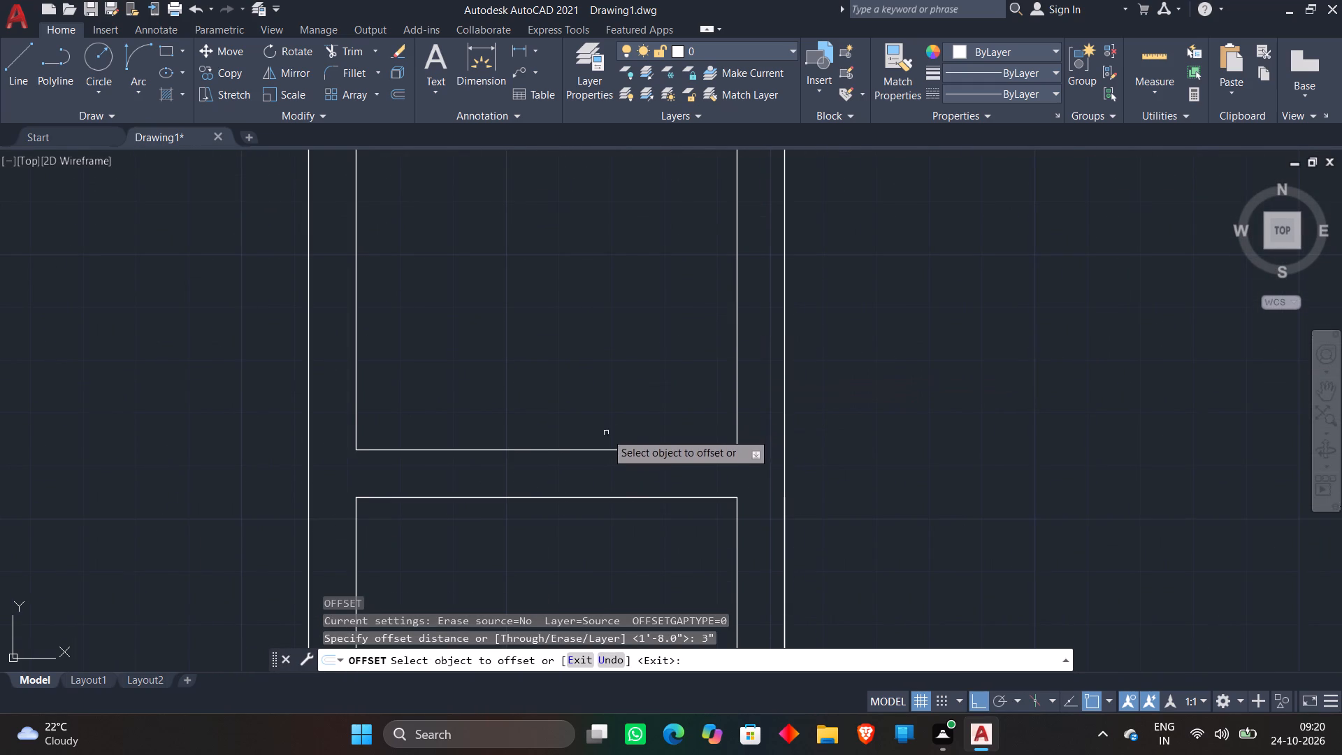
click(610, 448)
click(631, 350)
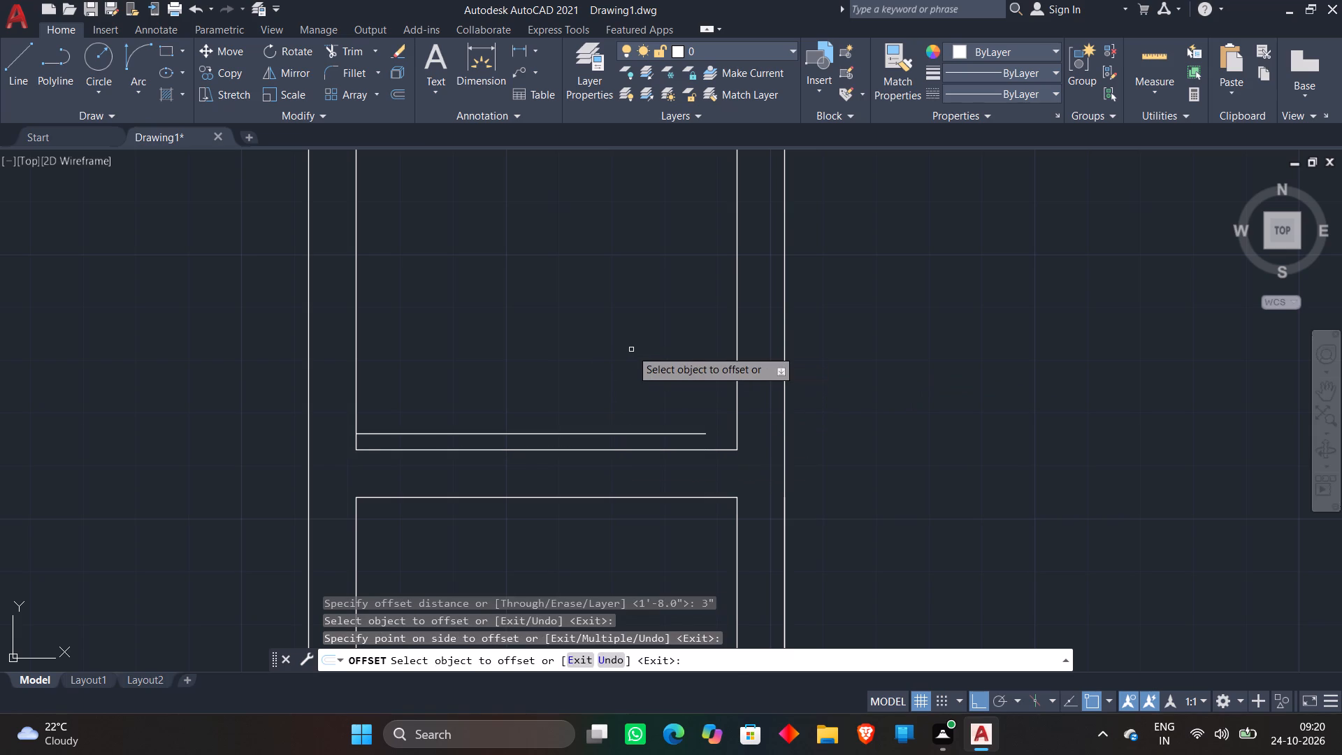
key(Escape)
Extend the new offset line through the upper small room's right wall to the wall's far face.
text(ex)
key(space)
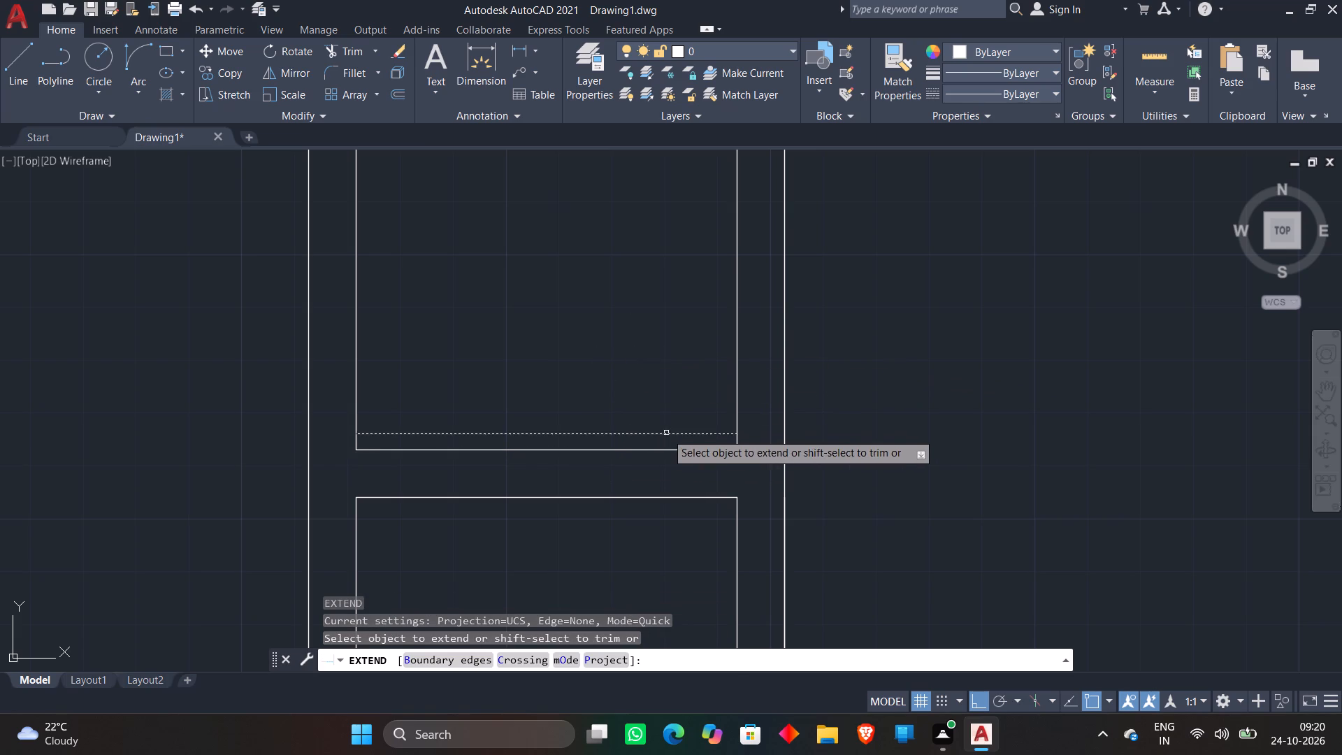
click(677, 435)
click(717, 433)
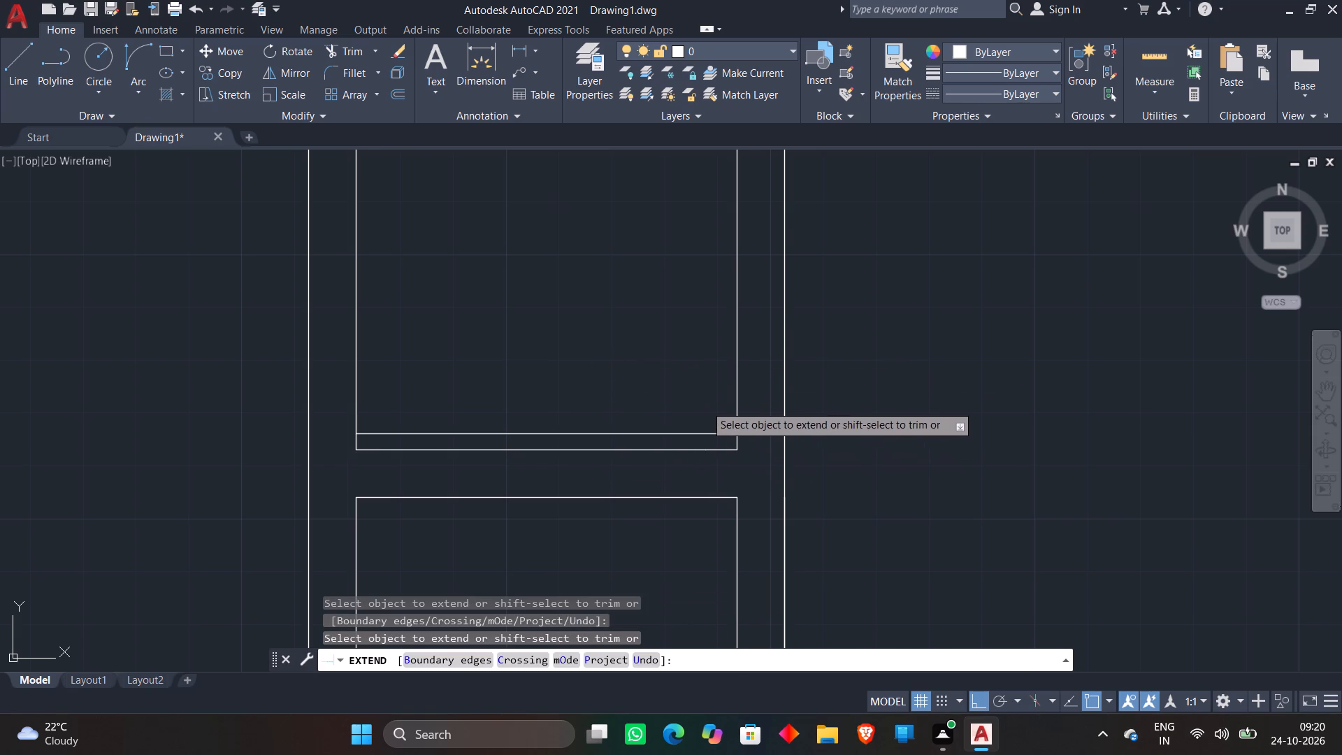
key(Escape)
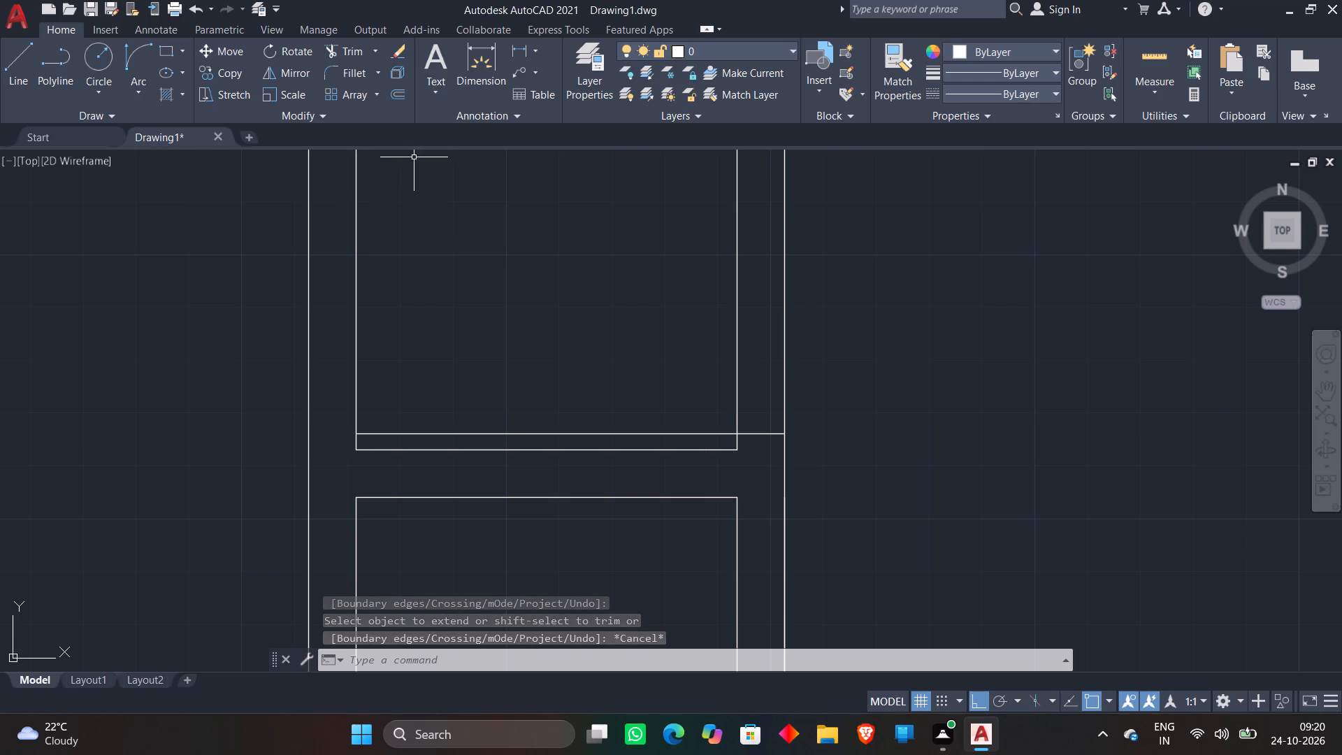
Offset the extended line 2' upward and the upper small room's right wall line 2' into the room.
key(o)
key(Return)
key(2)
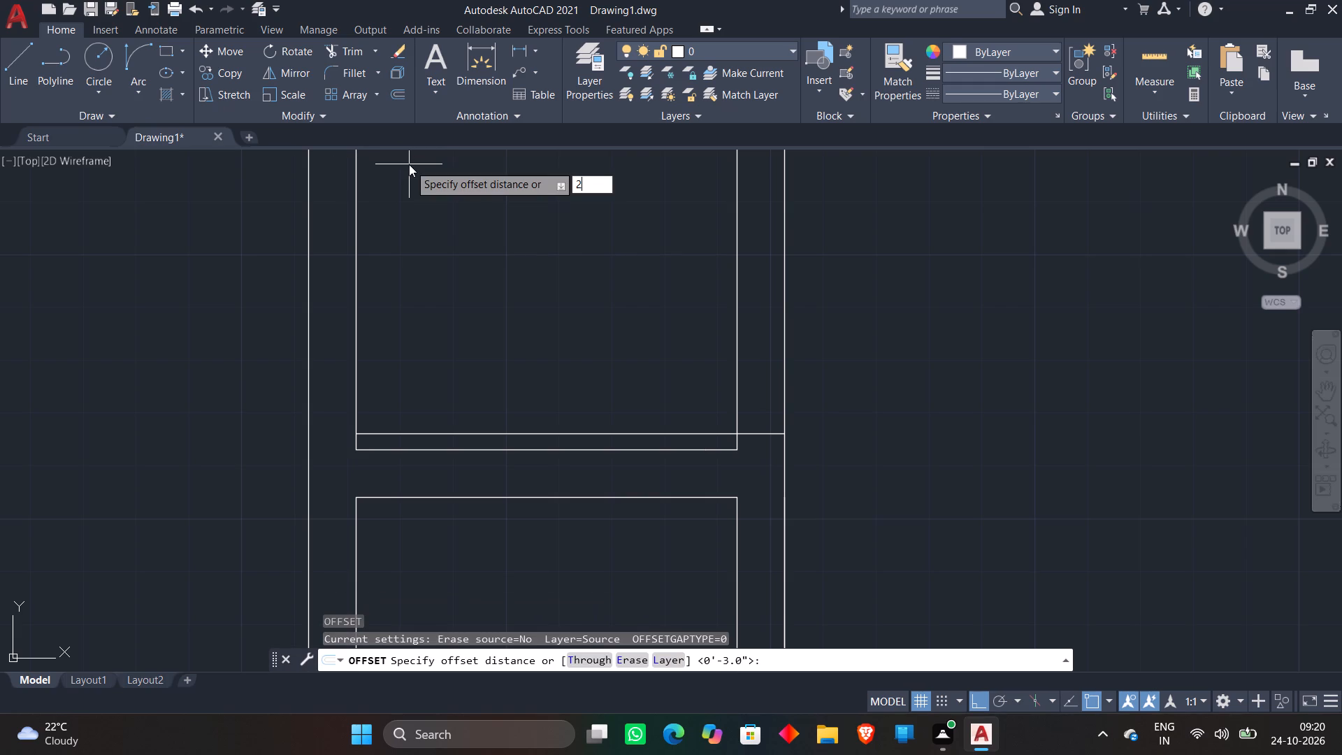
key(apostrophe)
key(Return)
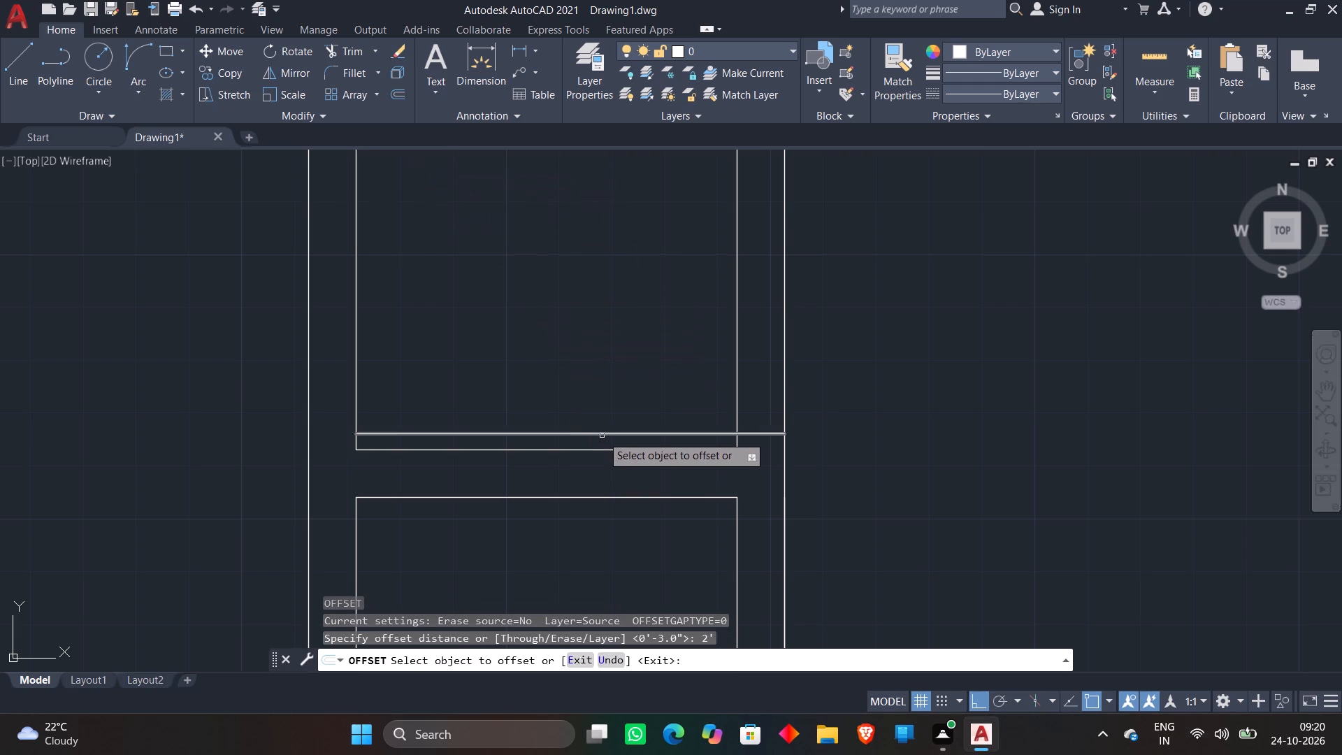
click(602, 436)
click(617, 324)
click(736, 391)
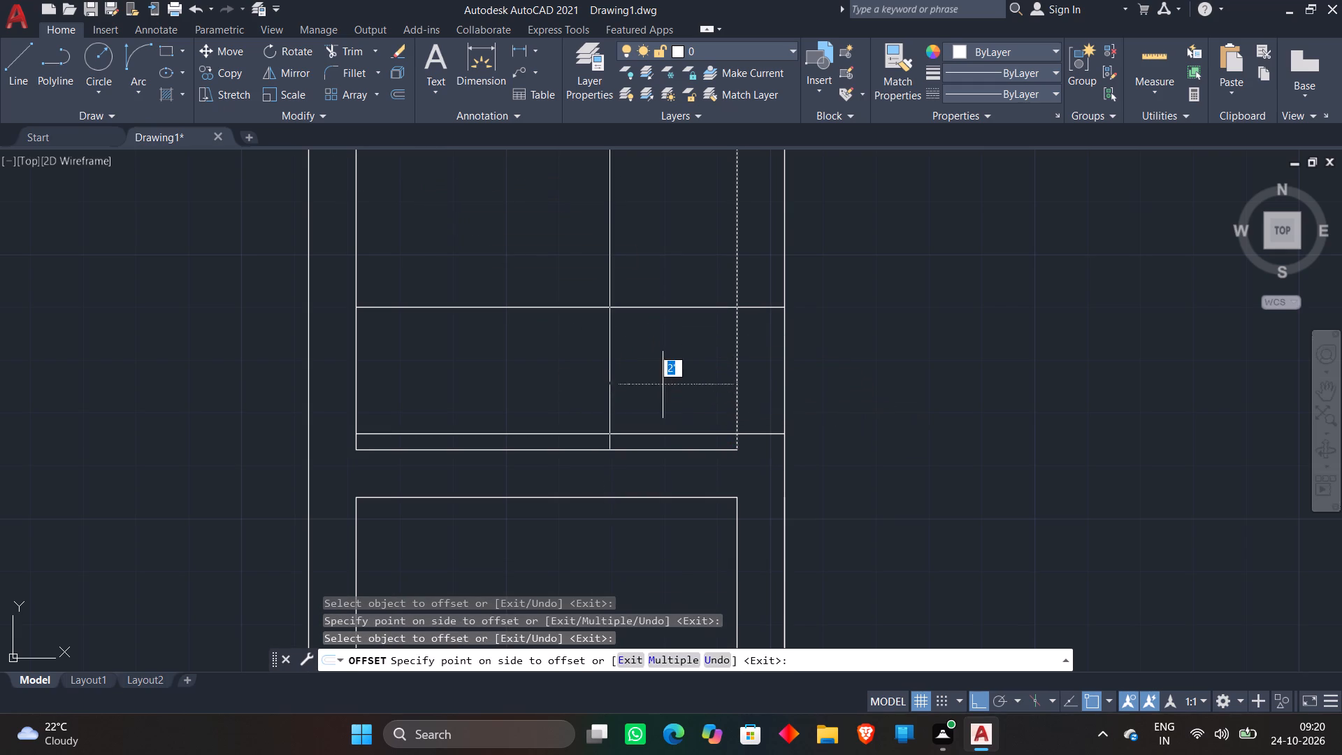
click(572, 375)
key(space)
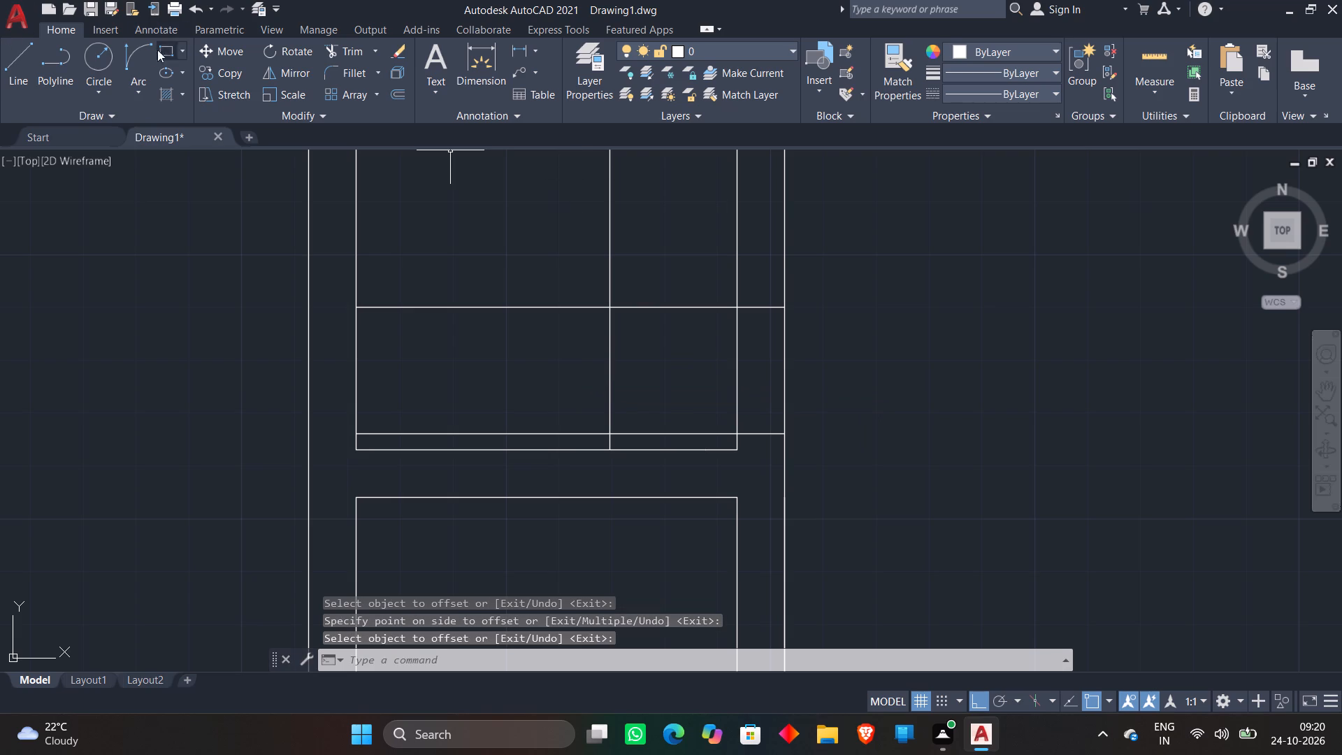
Draw the upper small room's door swing arc from the upper guide at the right wall's inner face to the crossing of the other two guides.
click(147, 57)
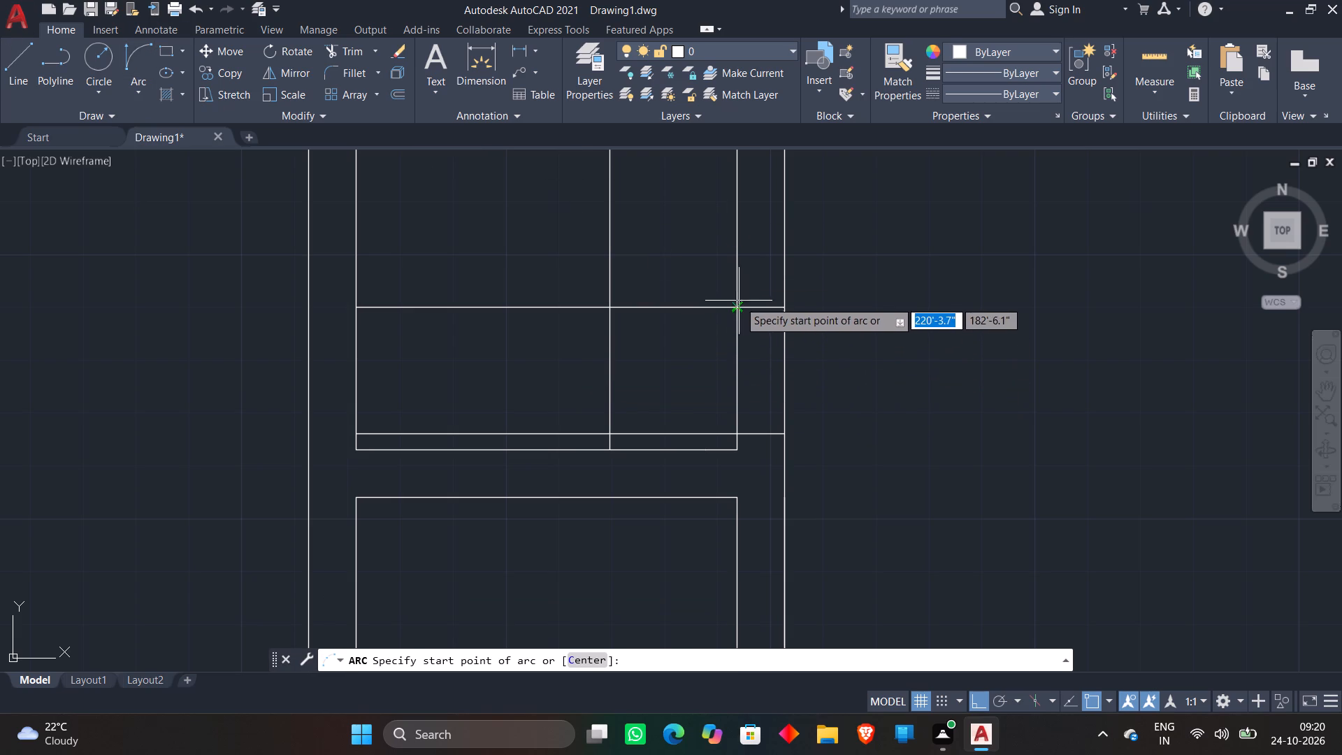
click(740, 304)
click(615, 433)
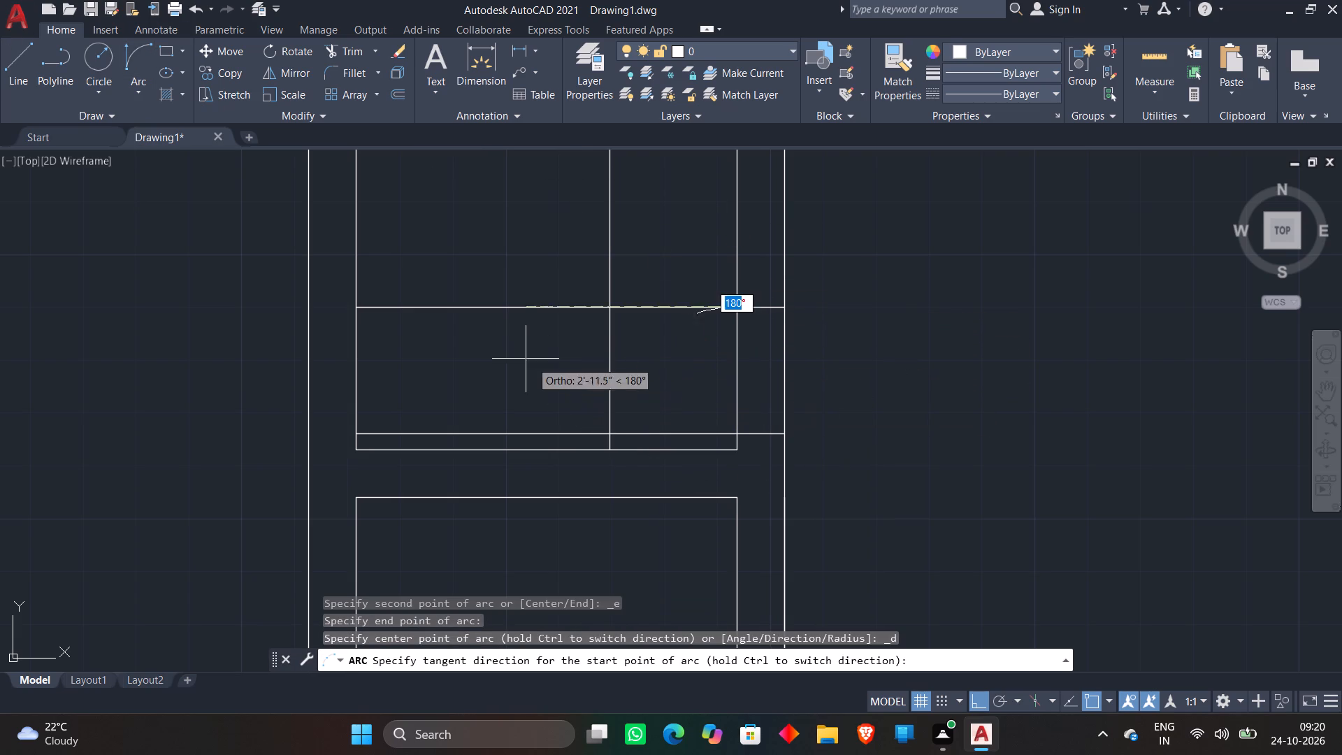
click(489, 338)
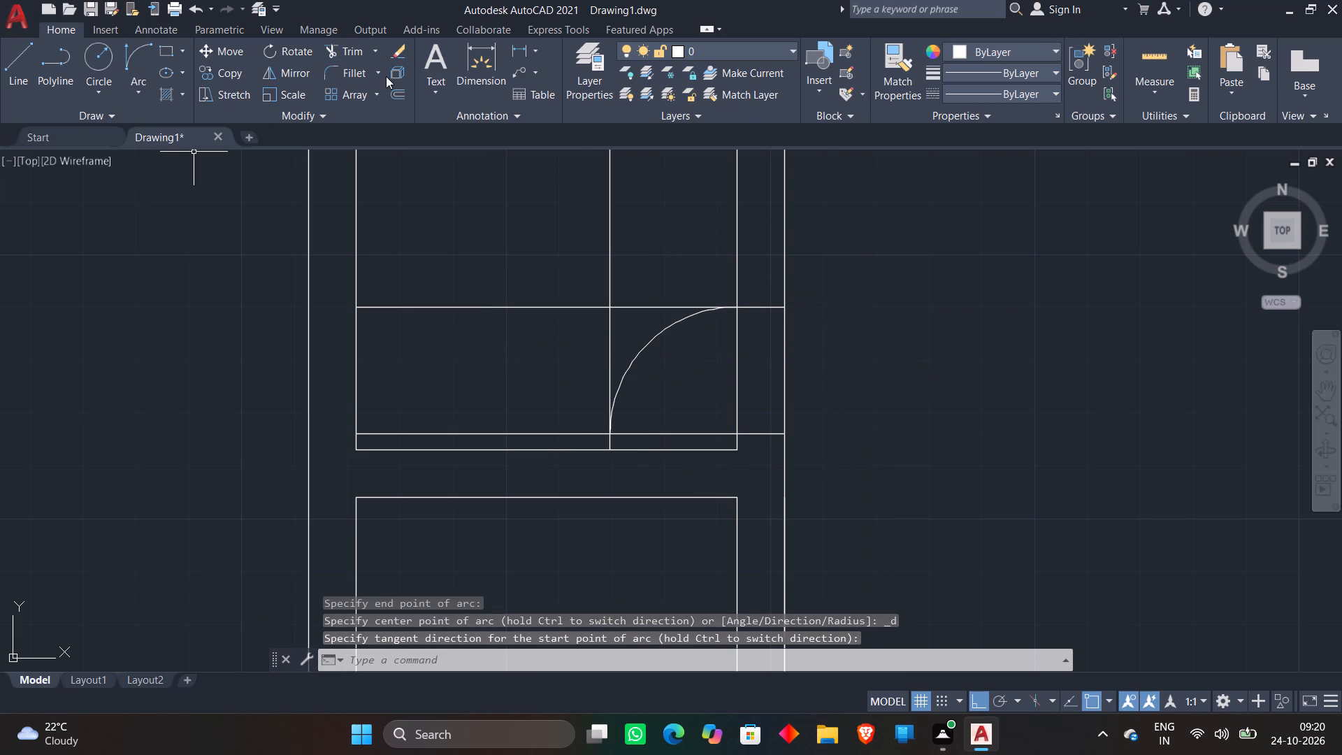
Trim the guide lines around the upper small room's door arc and cut the door opening through its right wall.
click(342, 53)
click(604, 243)
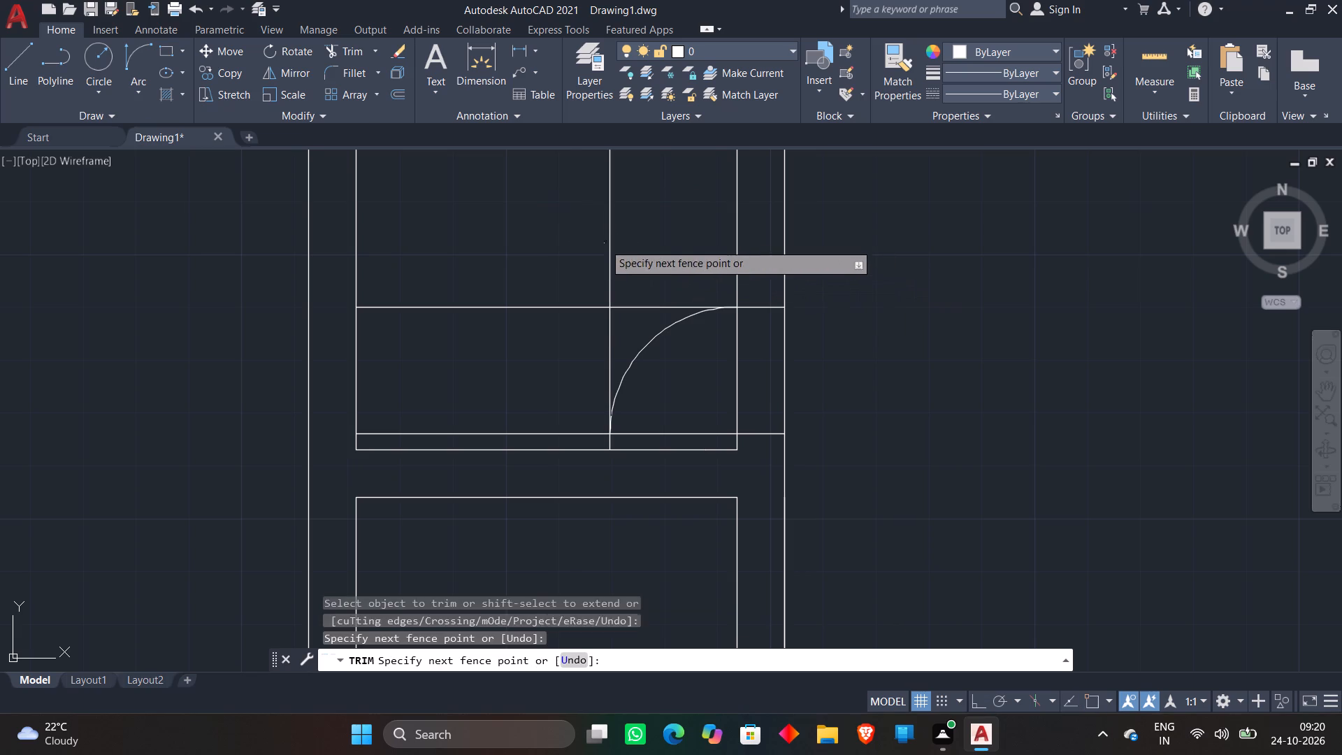
click(560, 316)
click(607, 249)
click(635, 247)
click(628, 279)
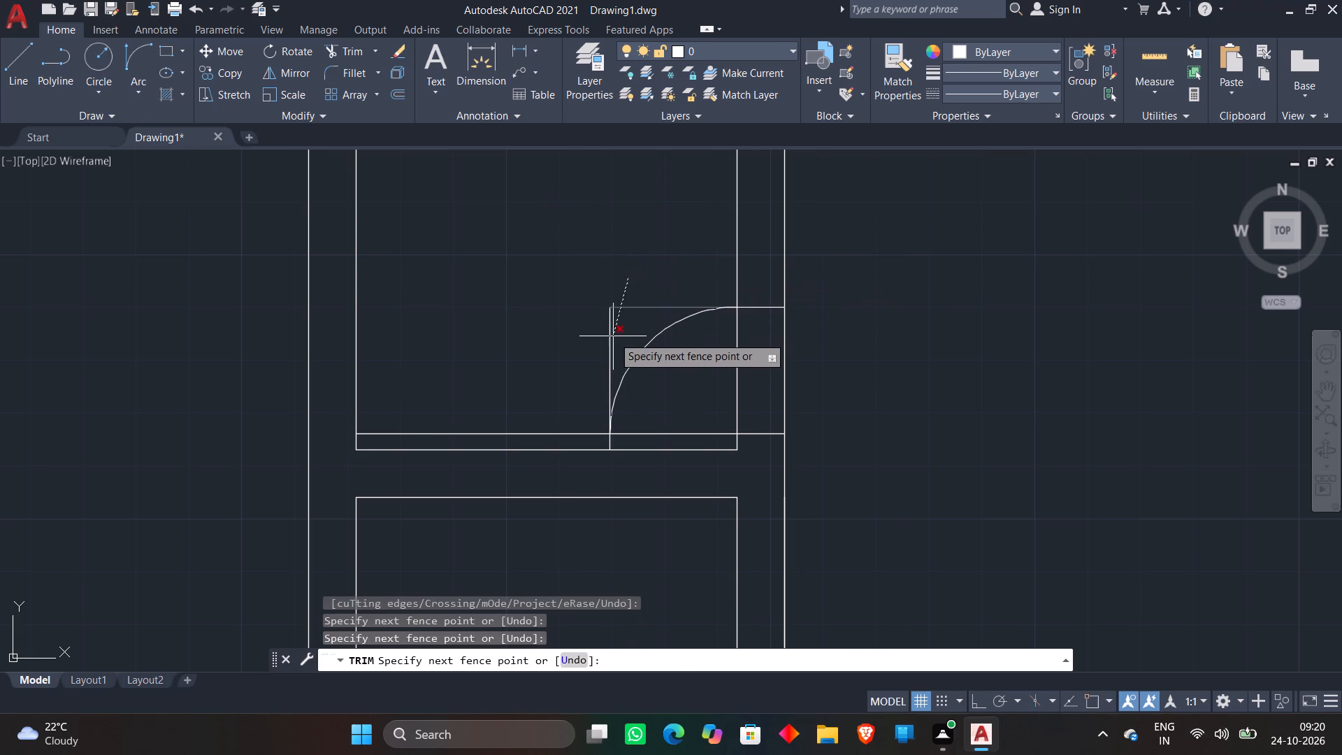
click(588, 345)
scroll(615, 450, up, 2)
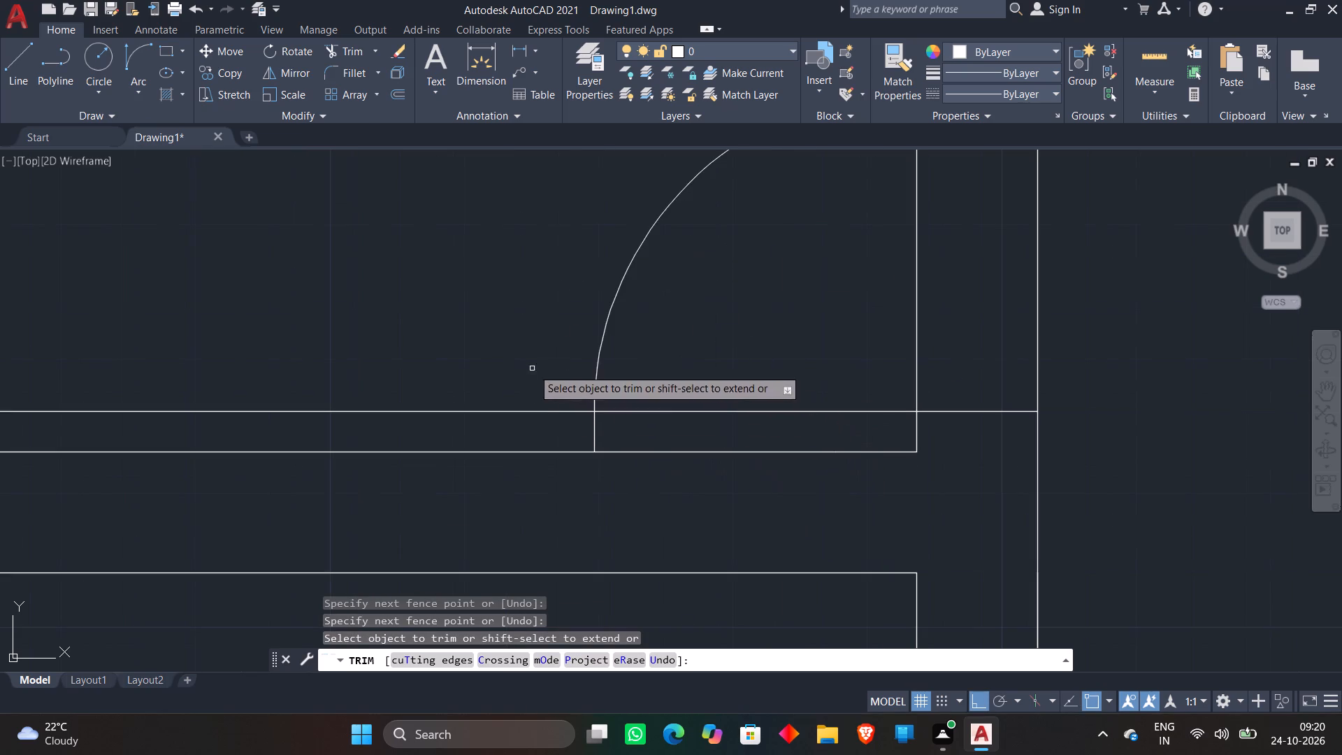
click(533, 368)
click(593, 422)
click(618, 428)
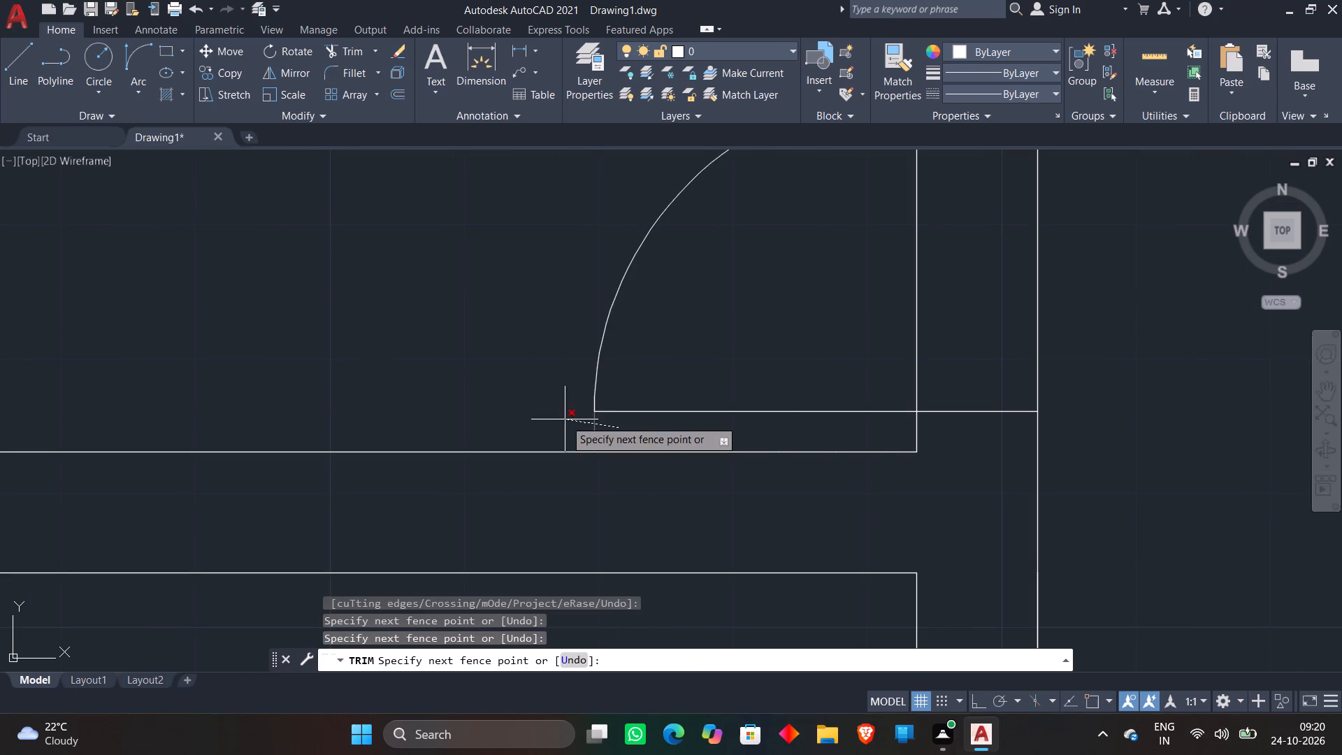
click(564, 419)
scroll(754, 331, down, 2)
click(767, 310)
click(935, 310)
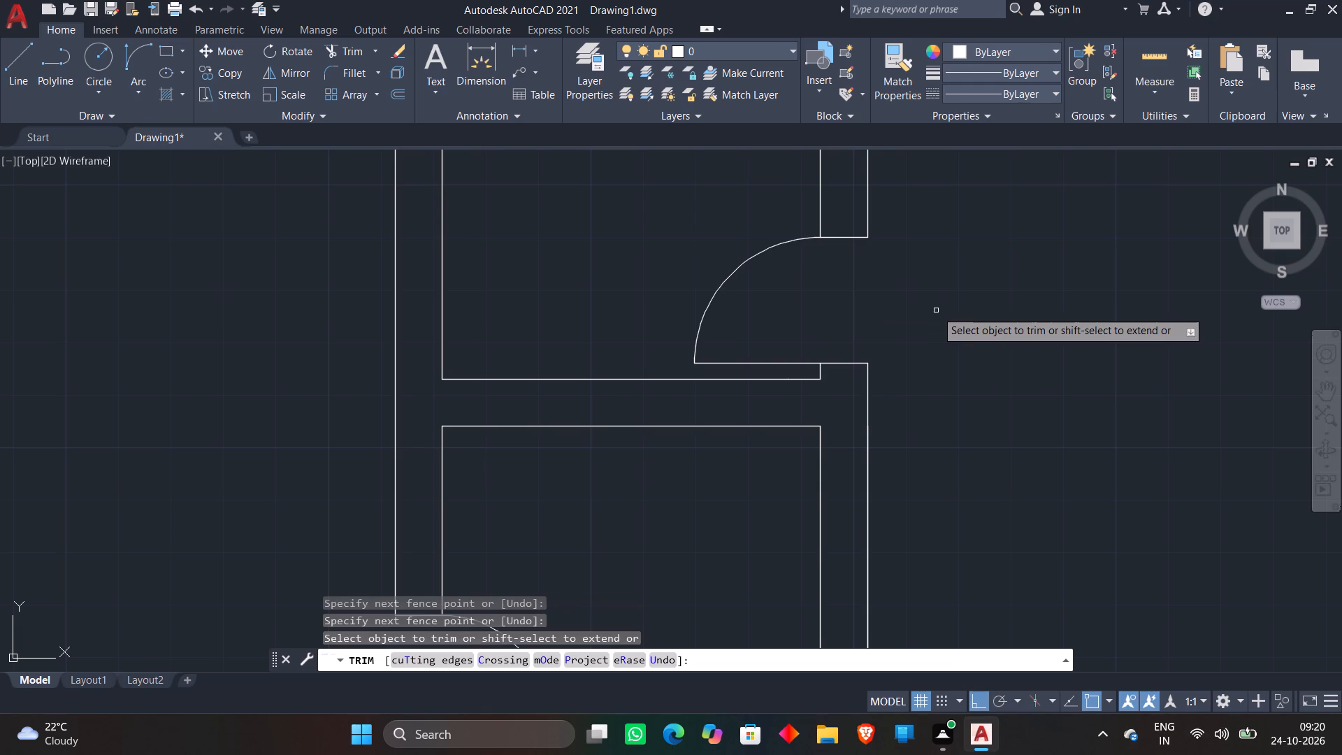
key(space)
Offset the lower part of the left inner wall line of the room east of the small rooms 3" into that room.
scroll(936, 310, down, 4)
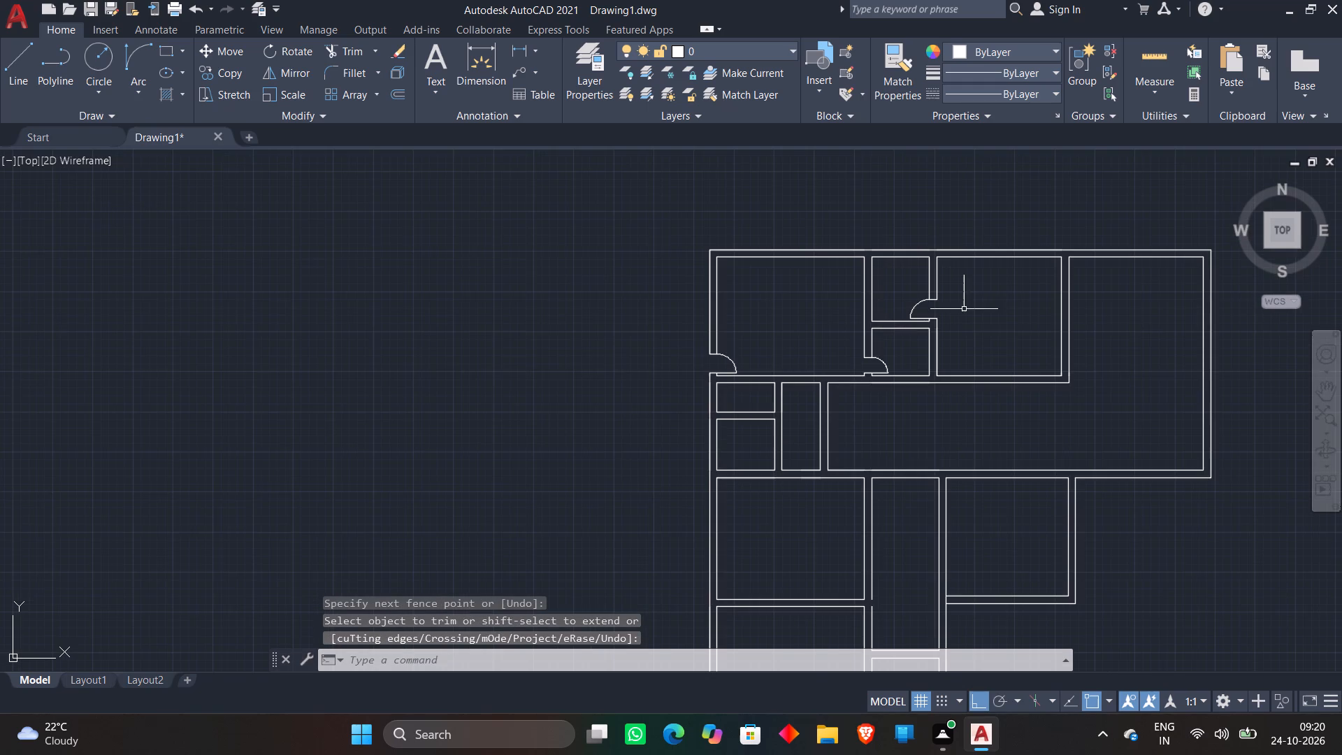
middle_drag(964, 309, 793, 306)
scroll(813, 317, up, 2)
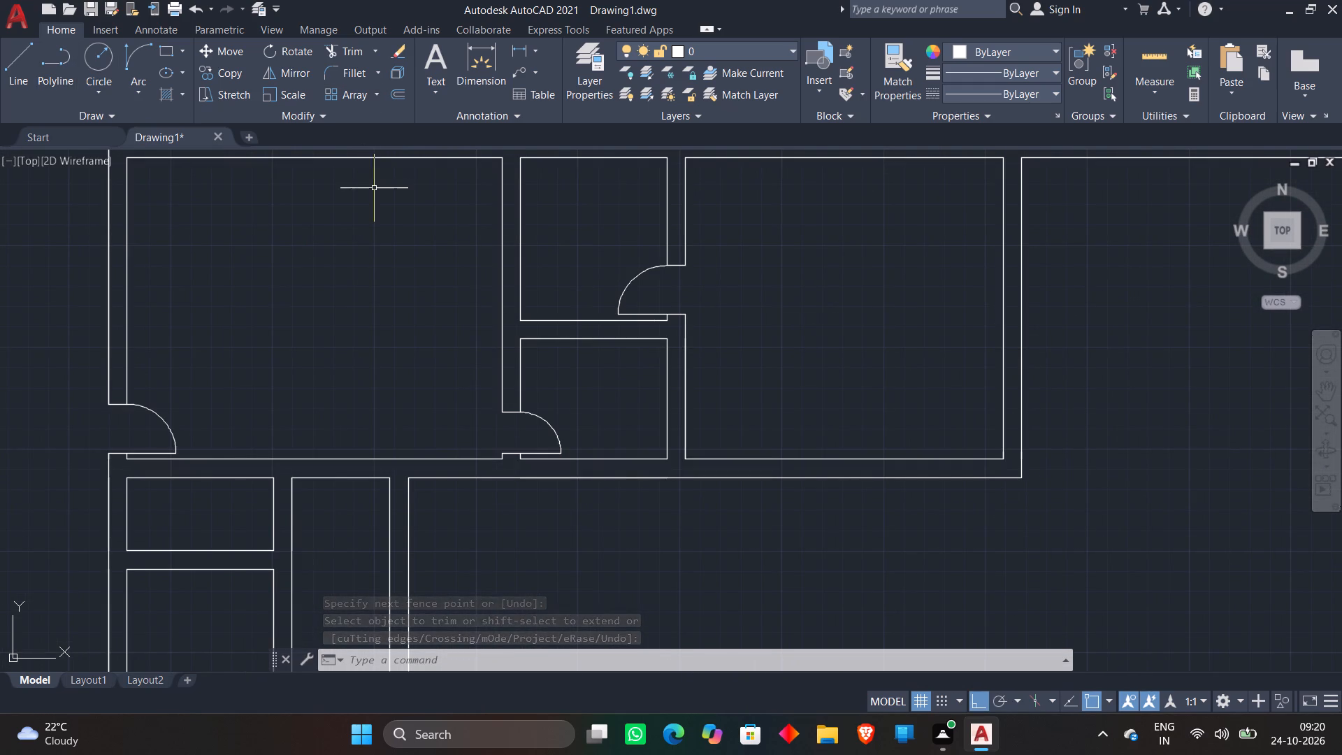
key(o)
key(Return)
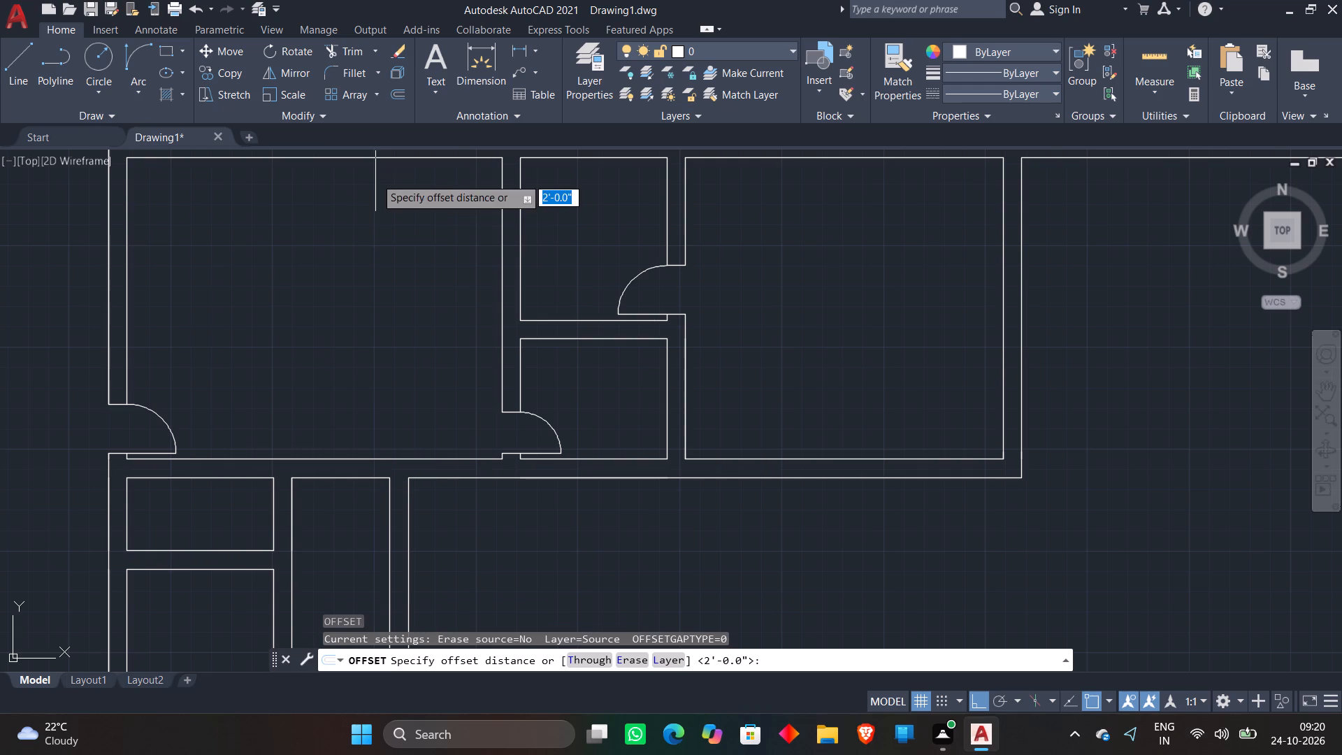
key(3)
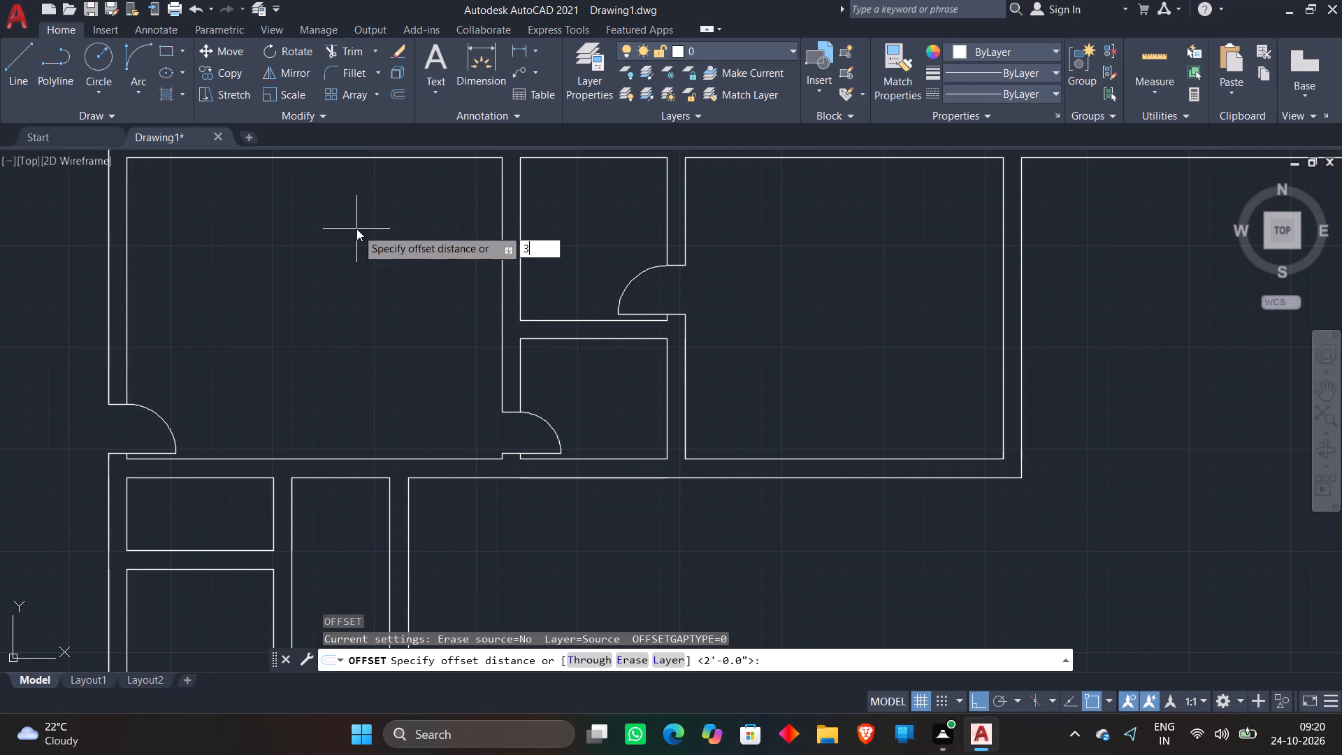
key(shift+quotedbl)
key(Return)
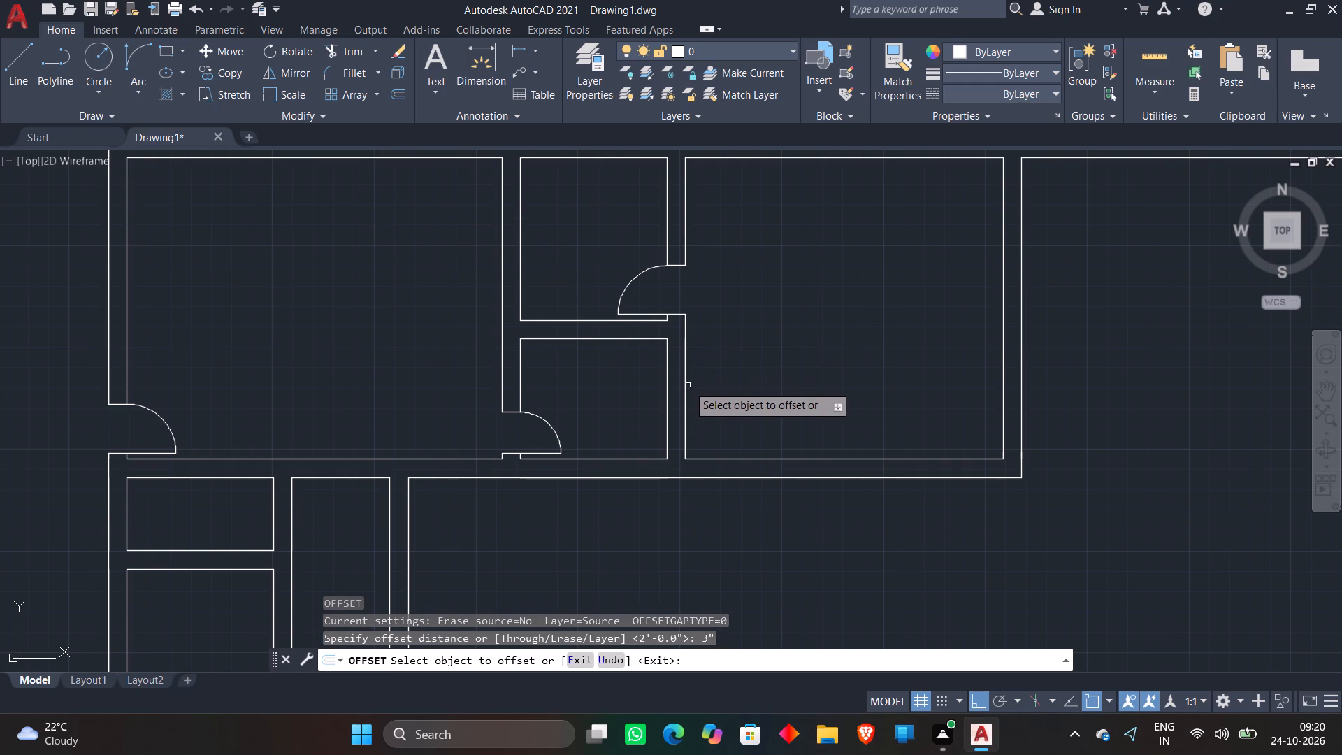
click(687, 386)
click(798, 377)
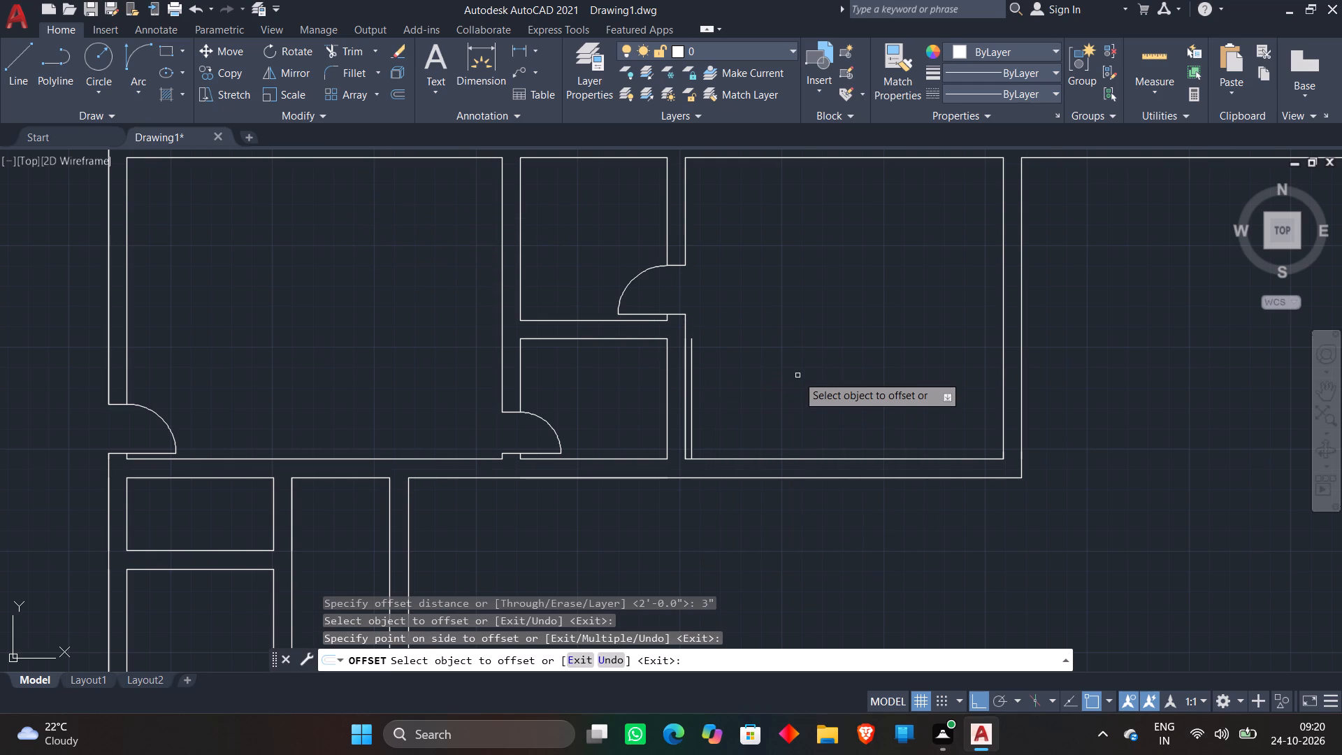
key(Escape)
Extend the new offset line down through the room's bottom wall to the wall's outer face.
text(ex)
key(space)
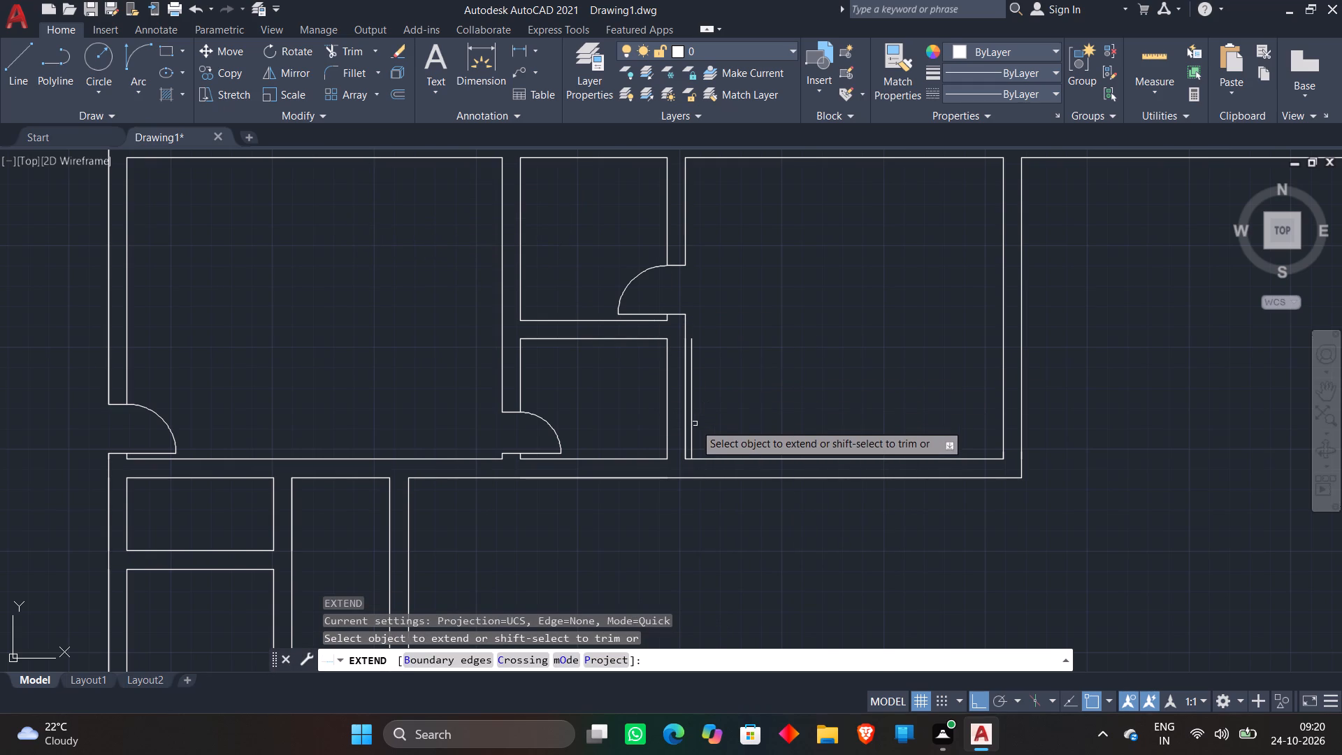
click(692, 433)
key(space)
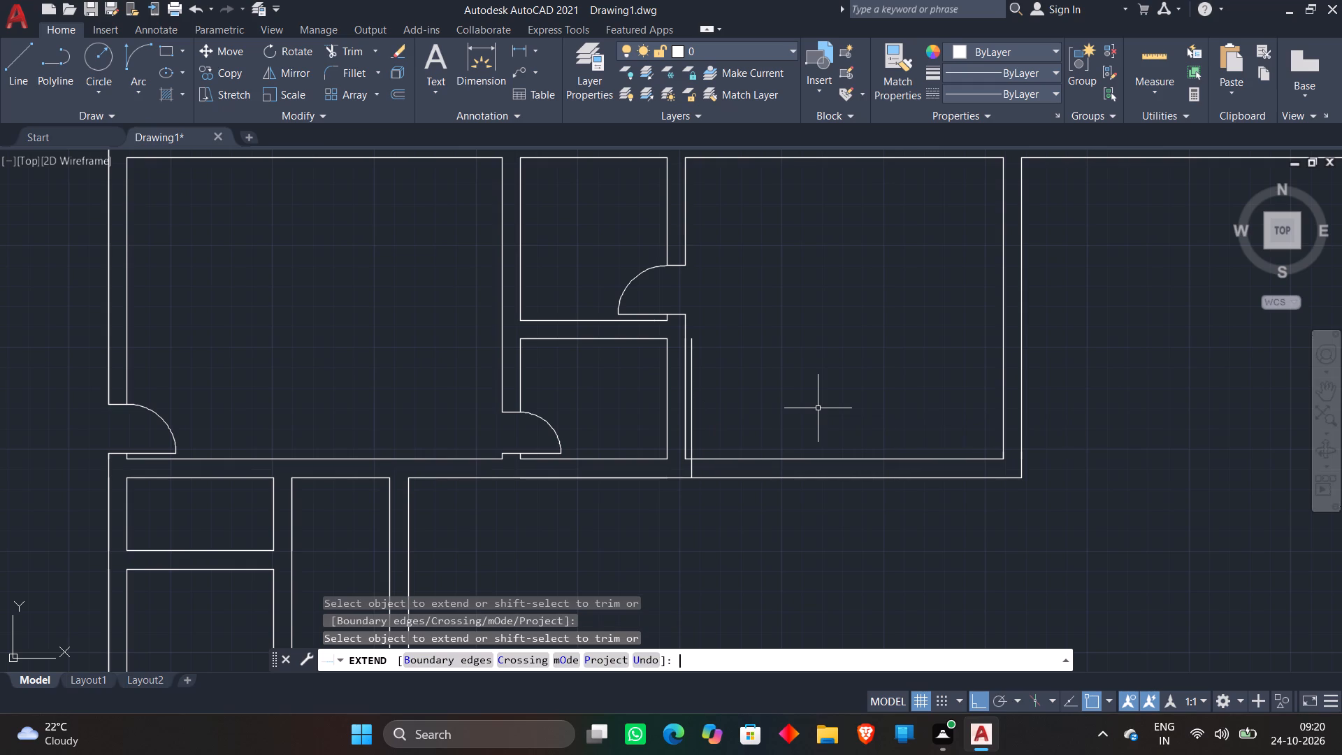
Offset the extended line 2' into the room and the room's bottom inner wall line 2' upward.
key(o)
key(Return)
text(2')
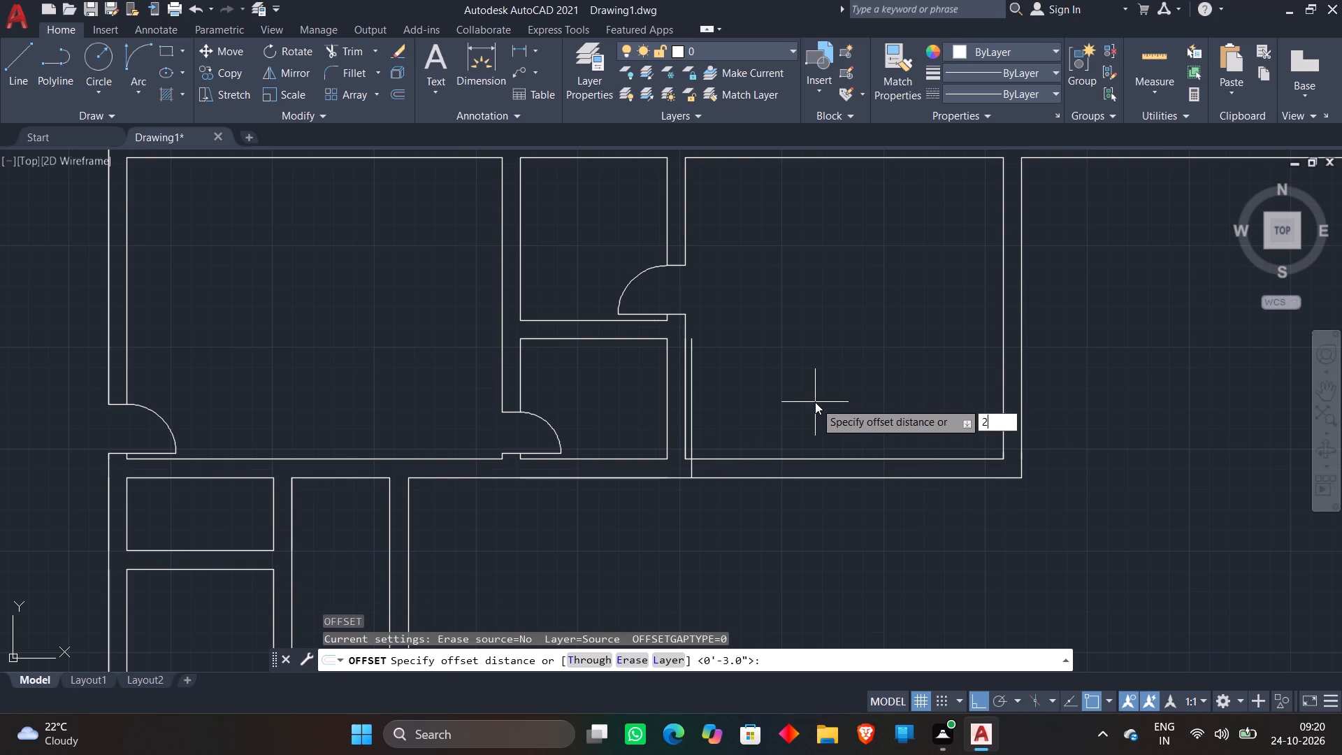
key(Return)
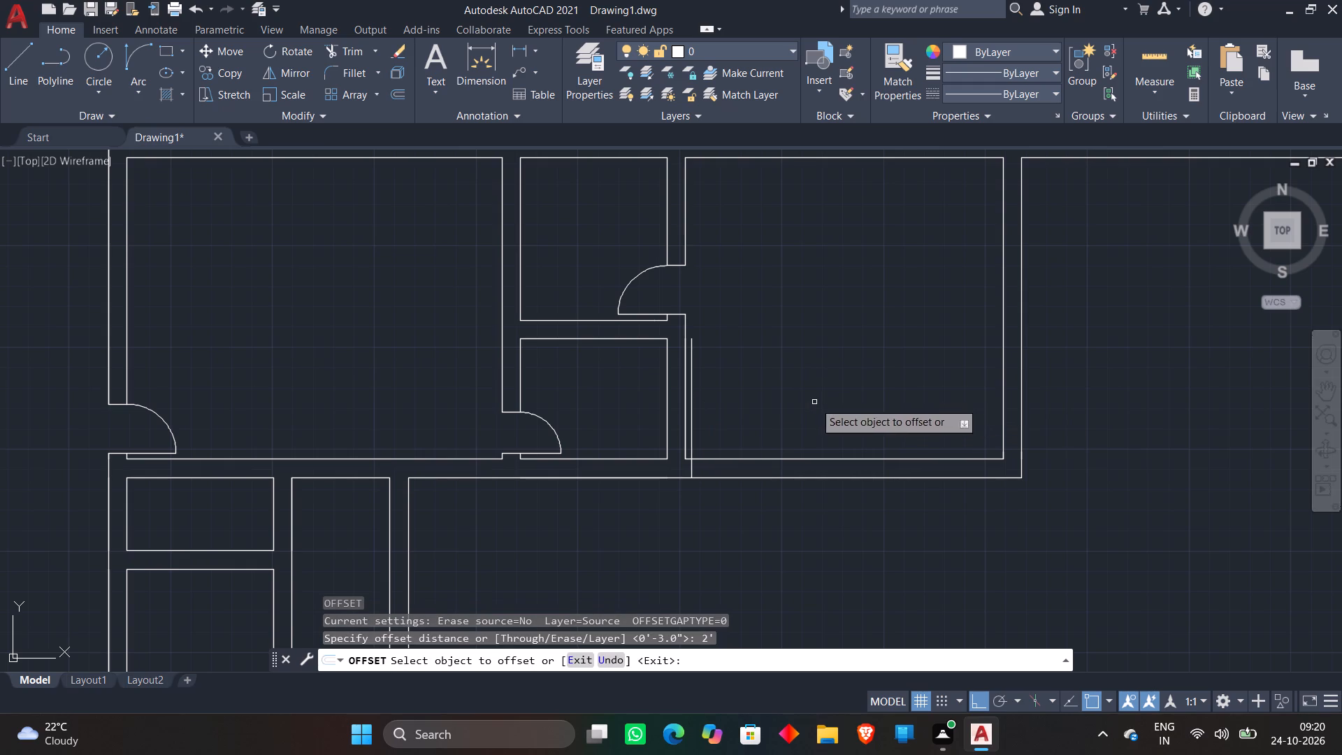
scroll(812, 401, up, 1)
click(619, 461)
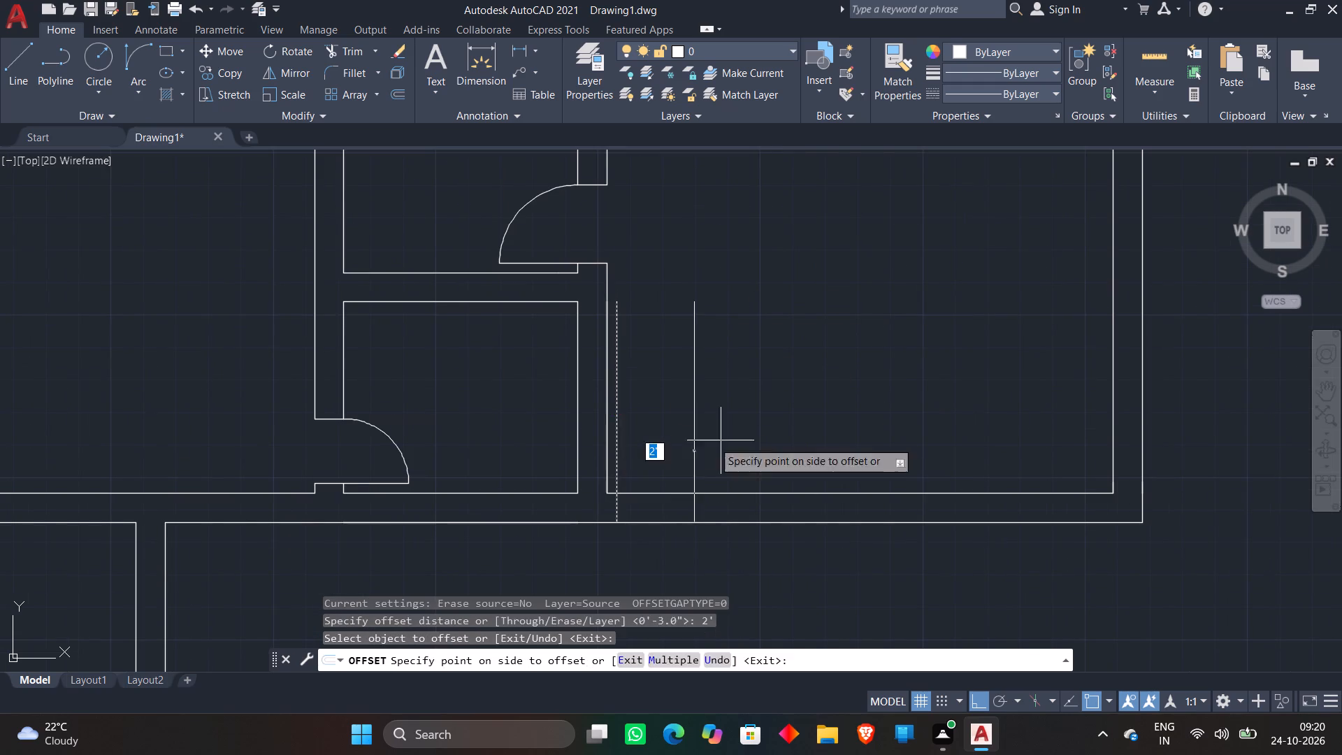
click(758, 440)
click(665, 491)
click(741, 401)
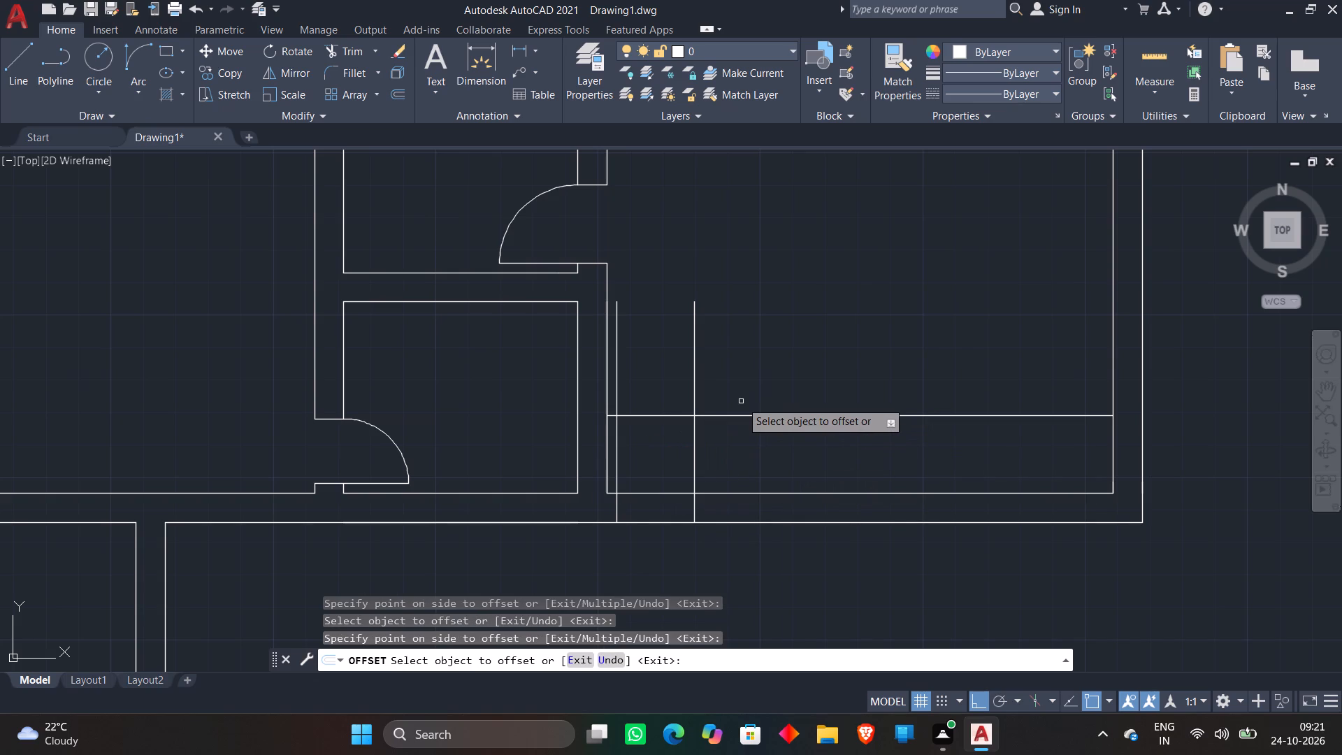
key(space)
Draw a door swing arc from the 2' vertical guide at the bottom wall's inner face up to the 3" guide's crossing with the horizontal guide.
click(147, 64)
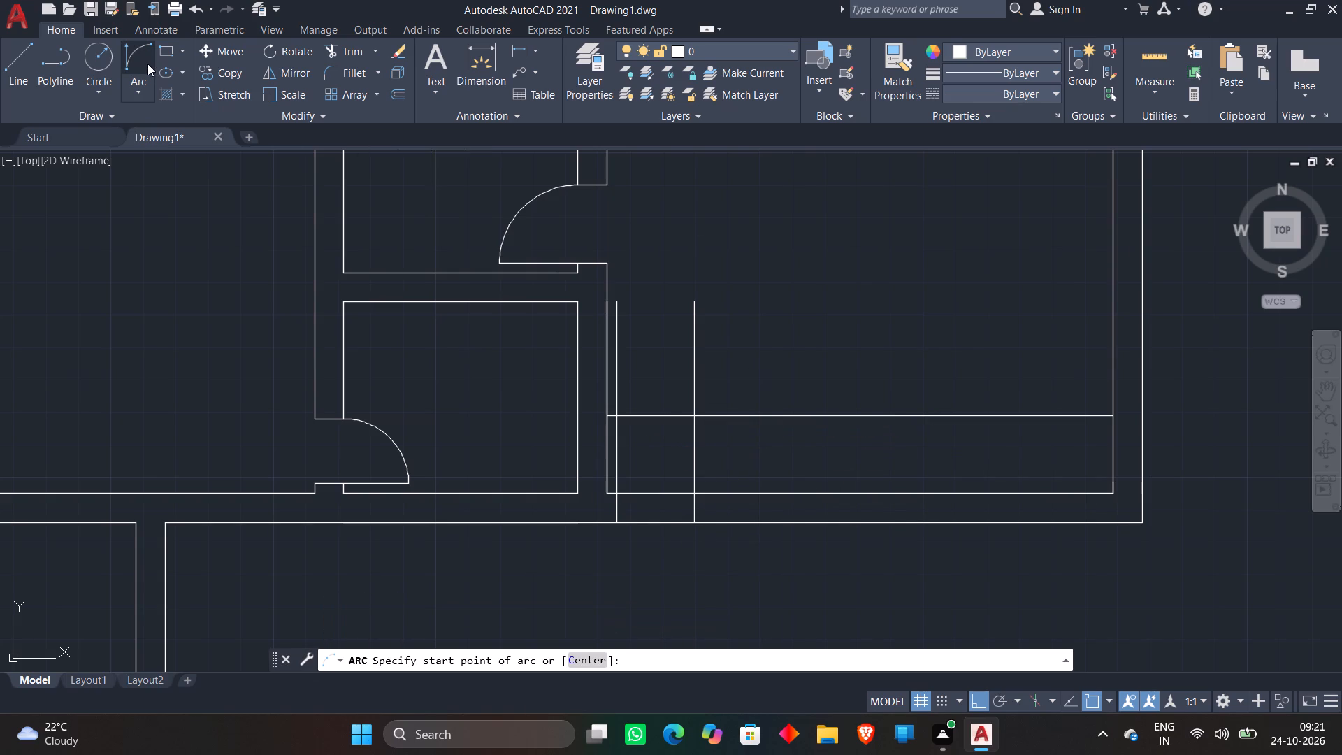
scroll(684, 465, up, 2)
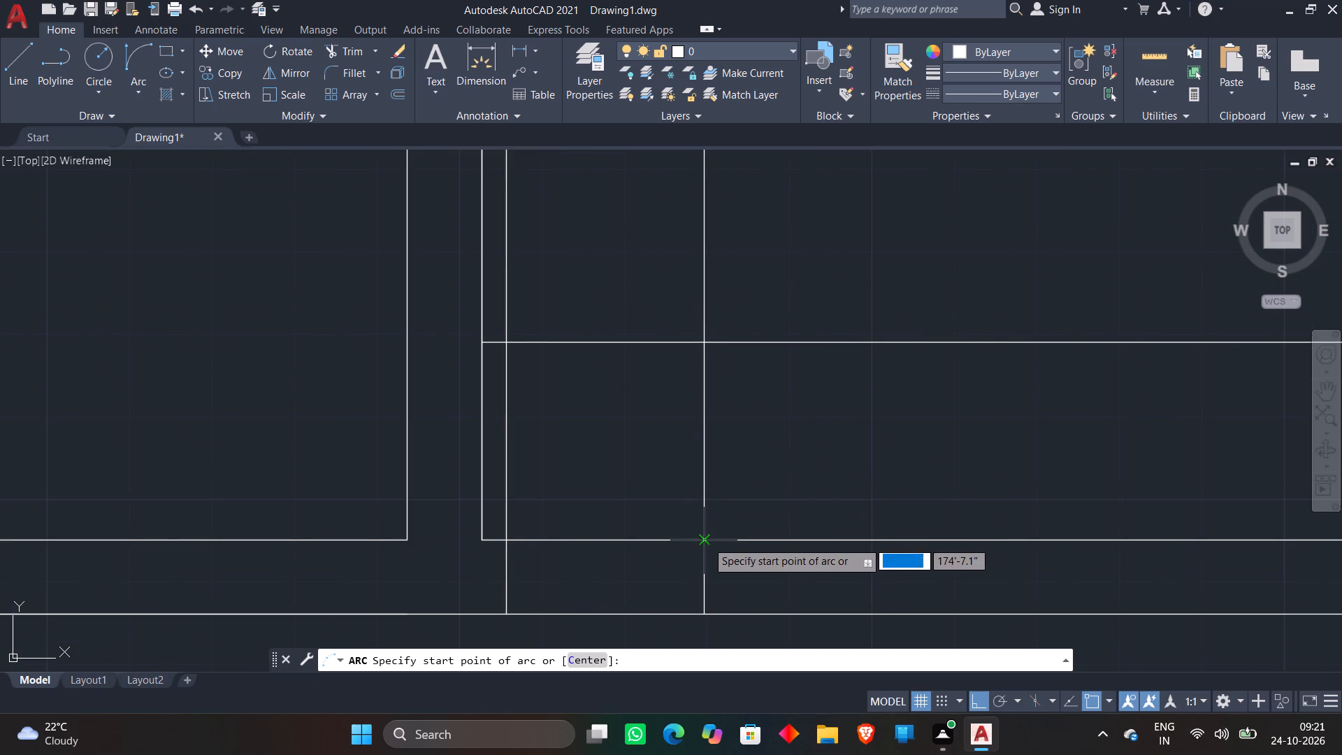
click(706, 541)
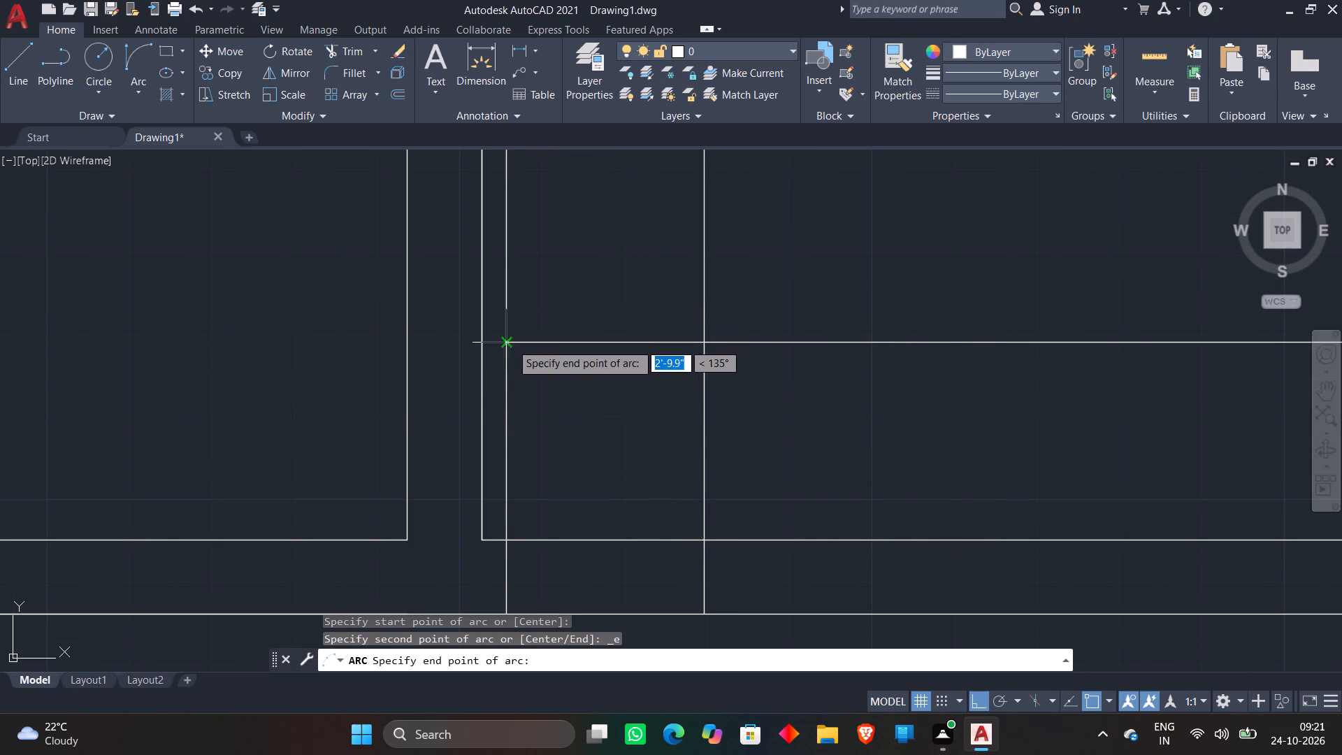
click(511, 343)
click(693, 262)
Trim the guide lines around this room's door arc and cut the door opening through its bottom wall.
scroll(702, 262, down, 3)
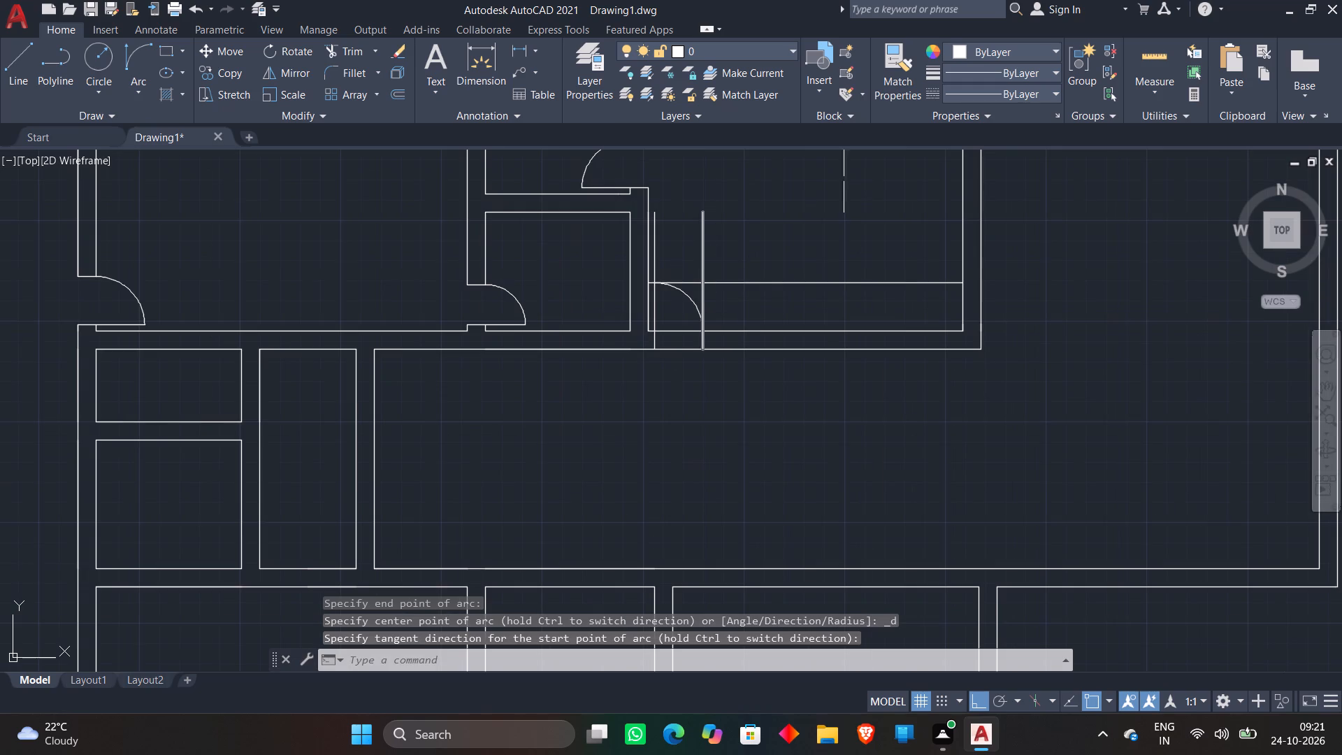
click(333, 47)
scroll(714, 270, up, 2)
scroll(551, 290, up, 2)
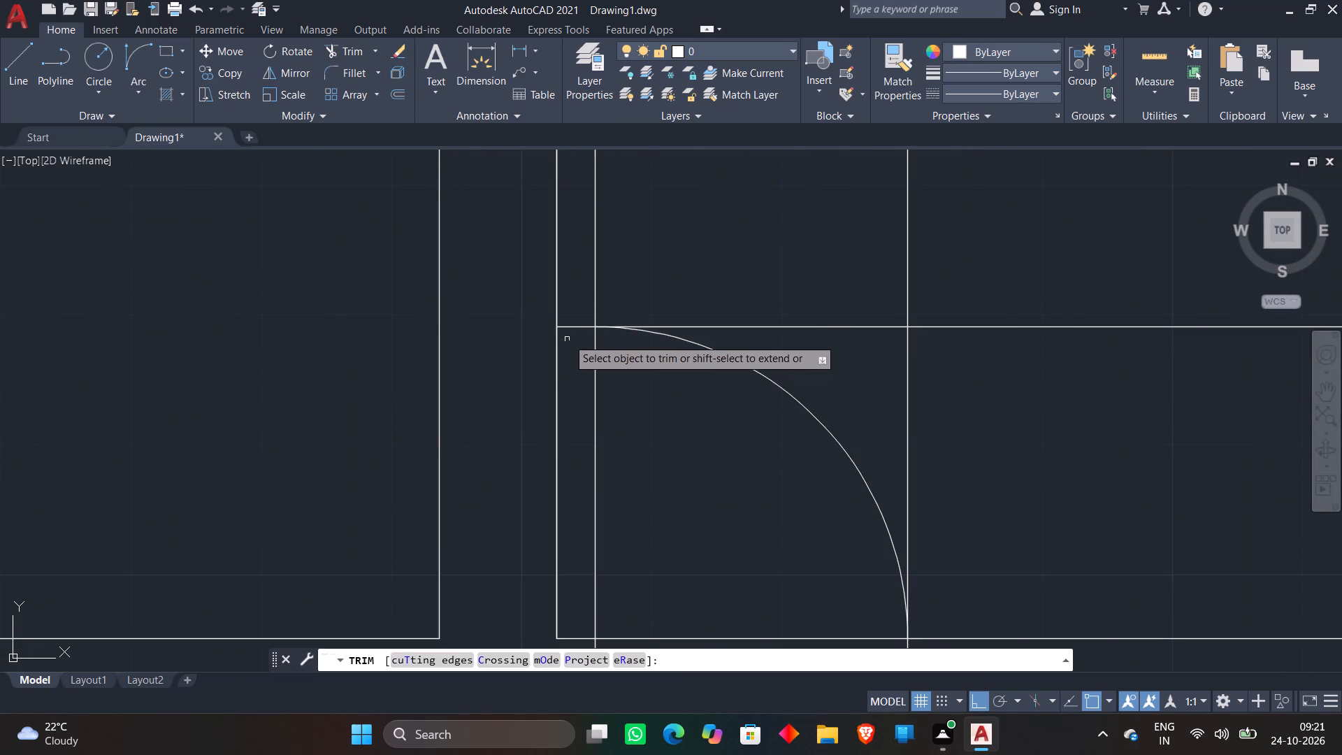
click(571, 335)
click(625, 260)
scroll(697, 259, down, 4)
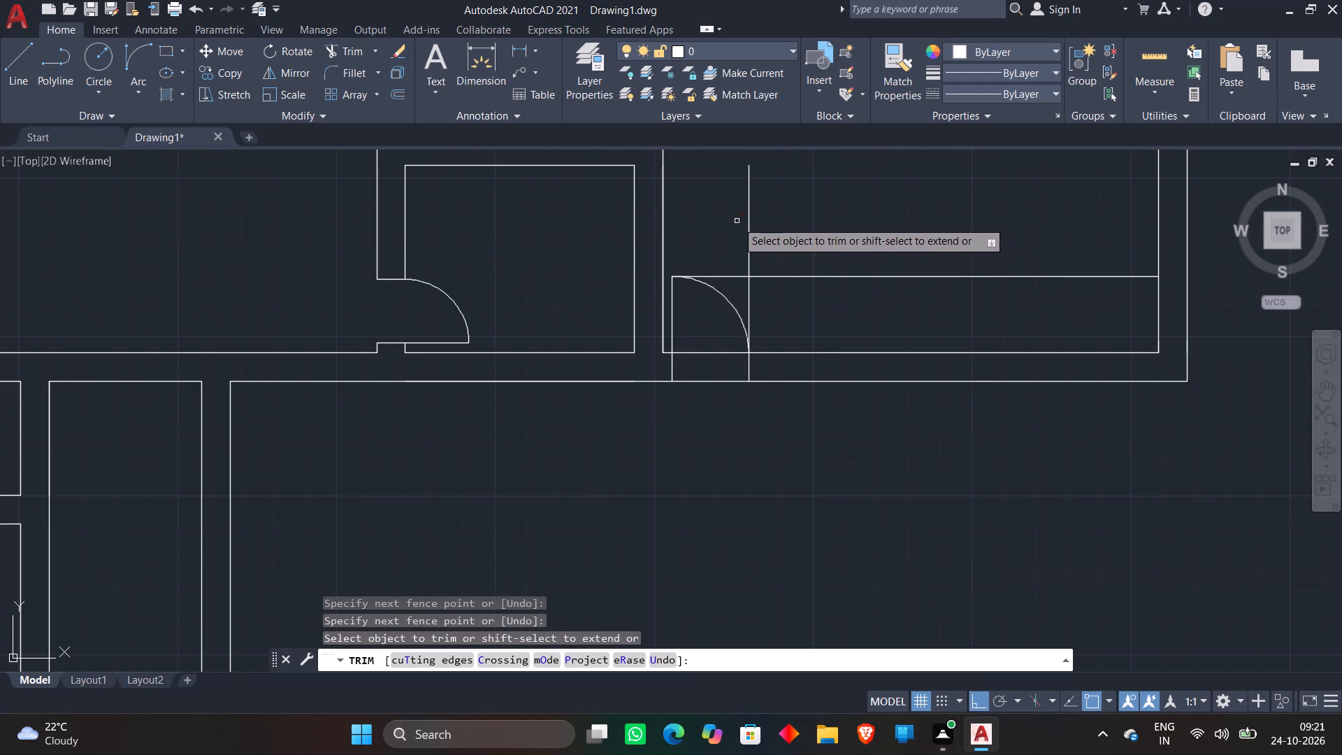
click(737, 221)
click(825, 325)
scroll(737, 273, up, 2)
click(672, 259)
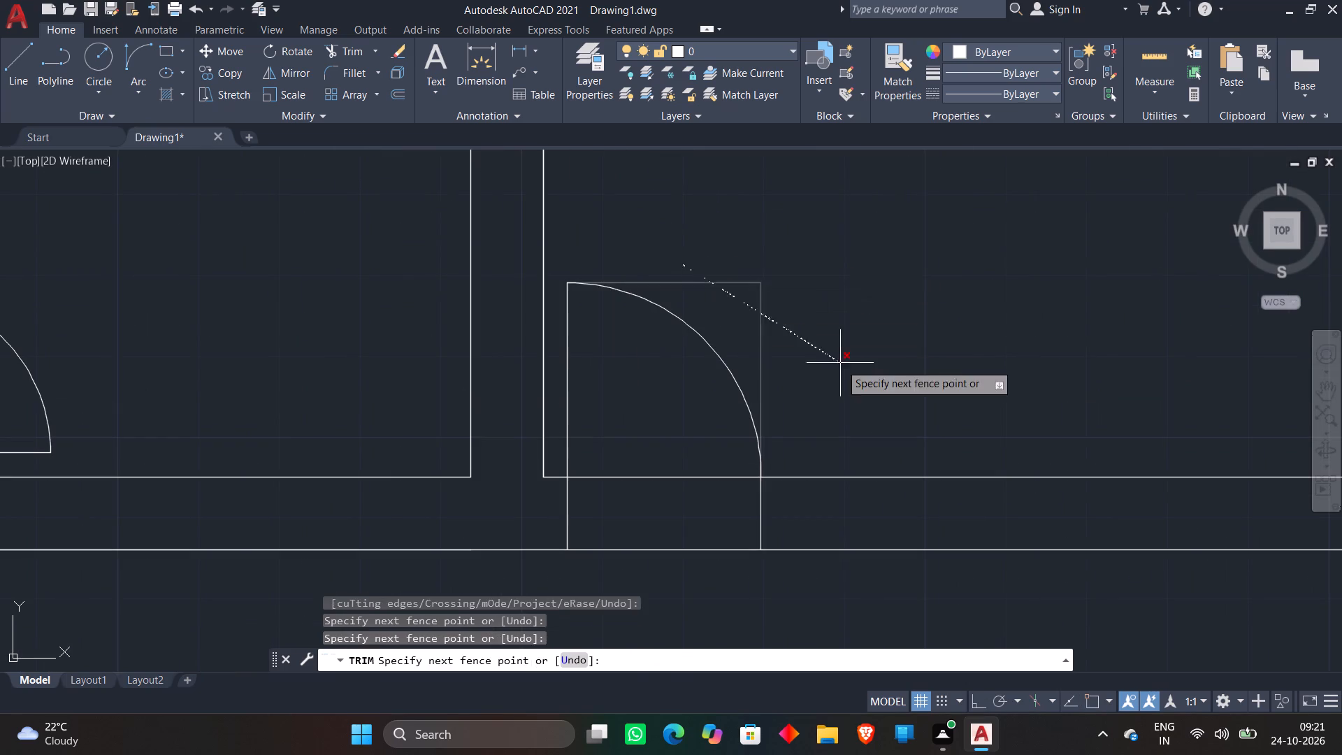
click(841, 364)
scroll(849, 323, down, 3)
click(800, 351)
click(793, 416)
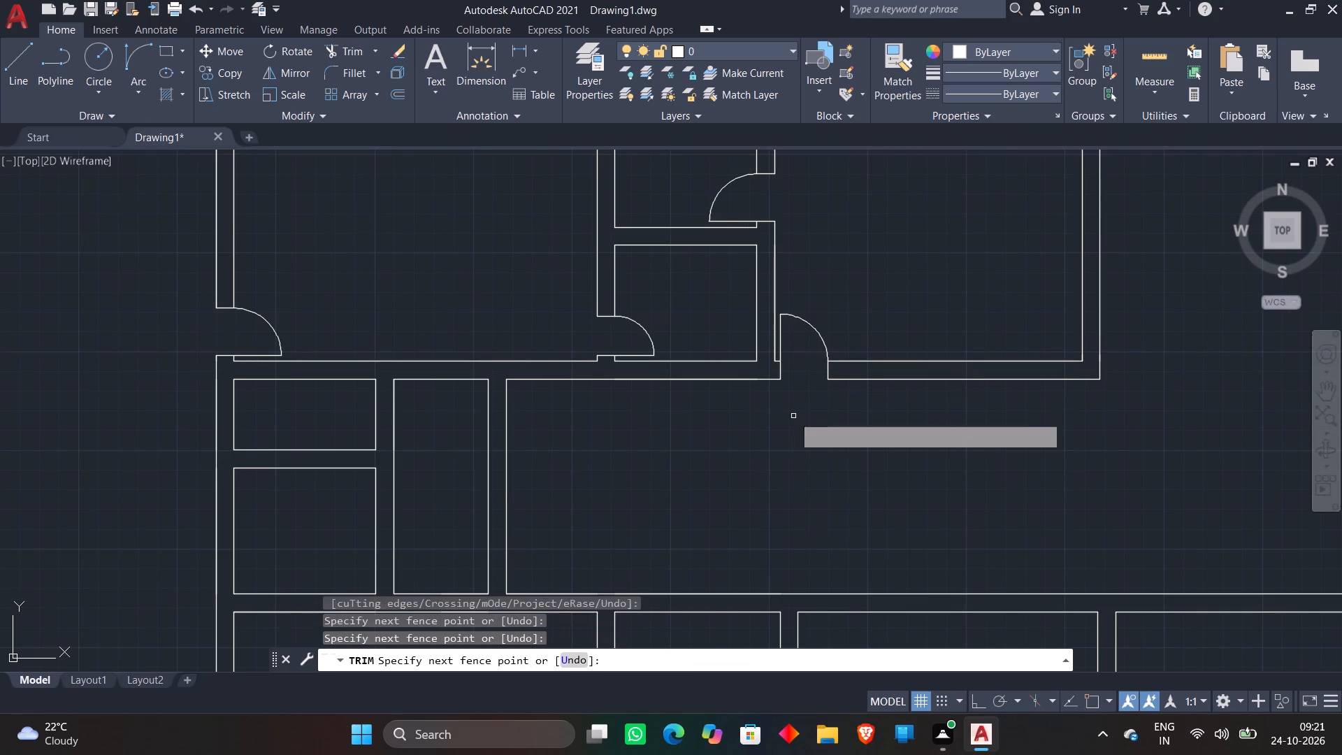
key(space)
Offset the right inner wall line of the lower of the two small west-side rooms 3" into the room.
scroll(793, 416, down, 2)
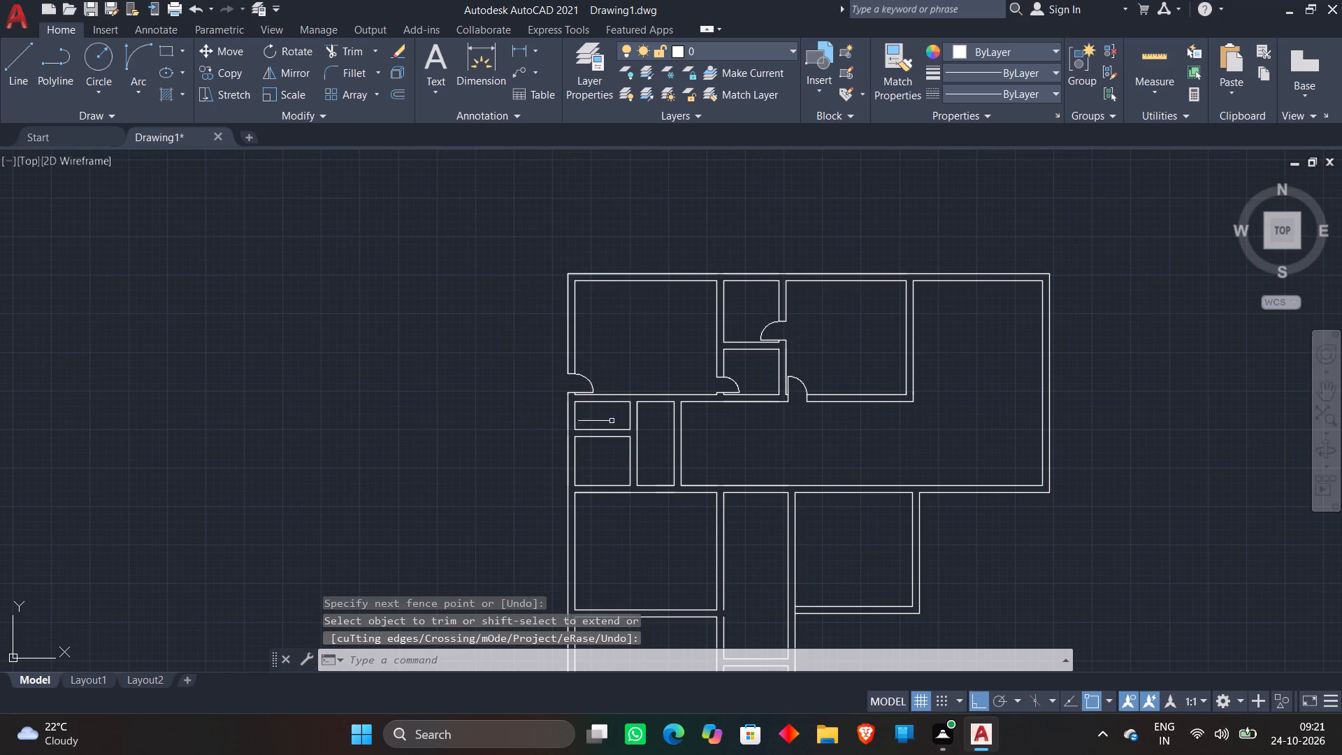
scroll(612, 495, up, 2)
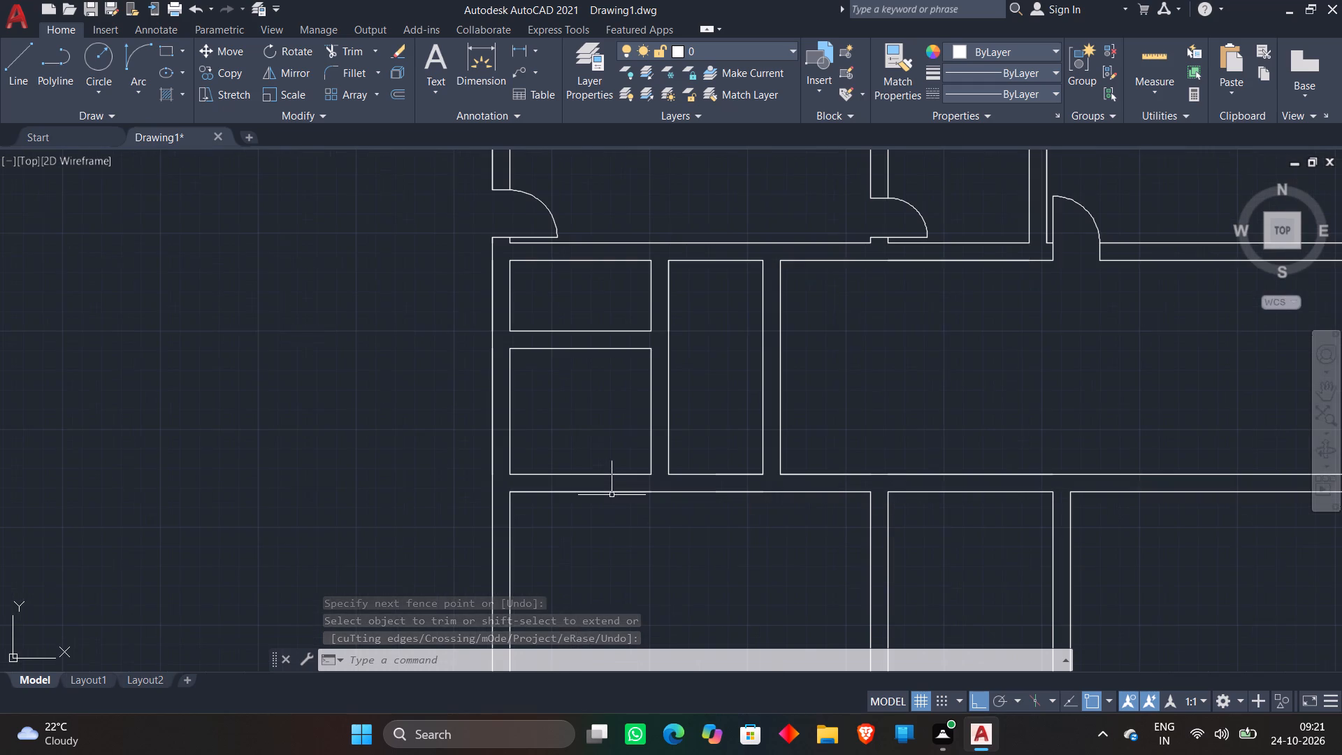
key(o)
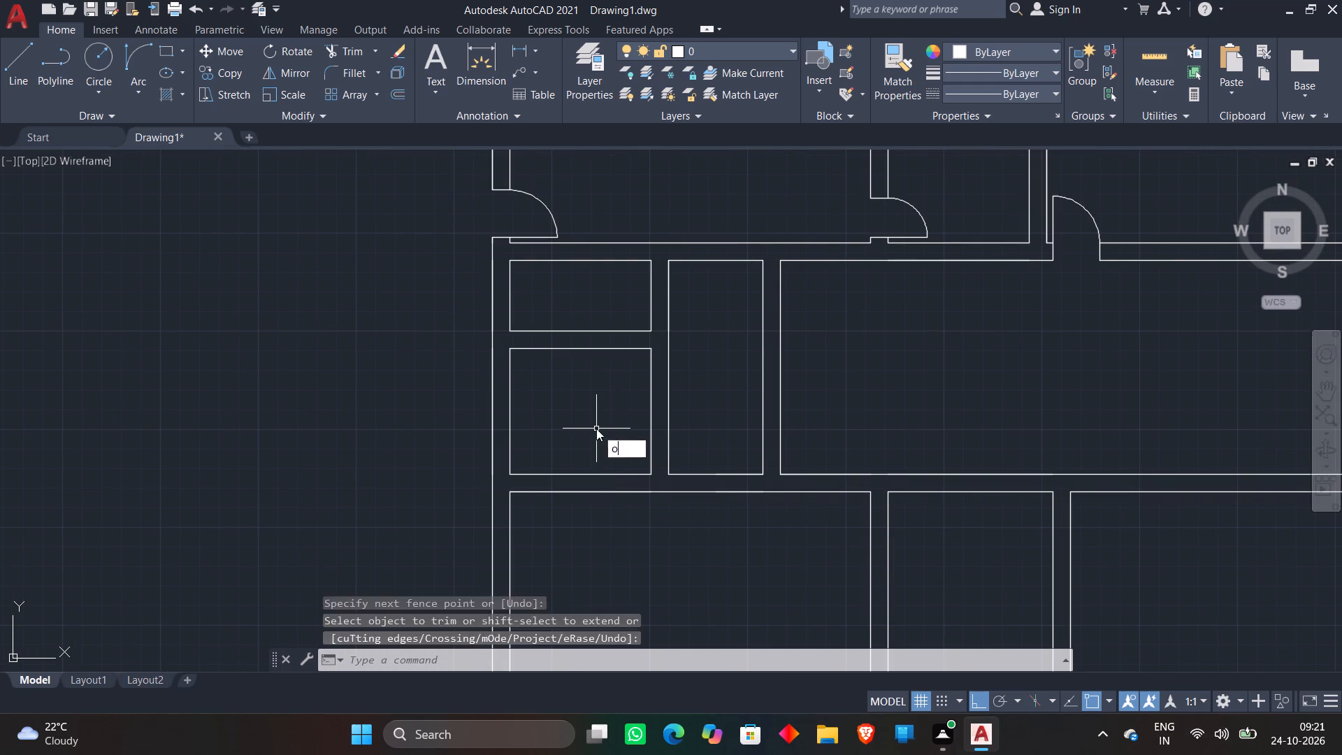
key(Return)
text(3")
key(Return)
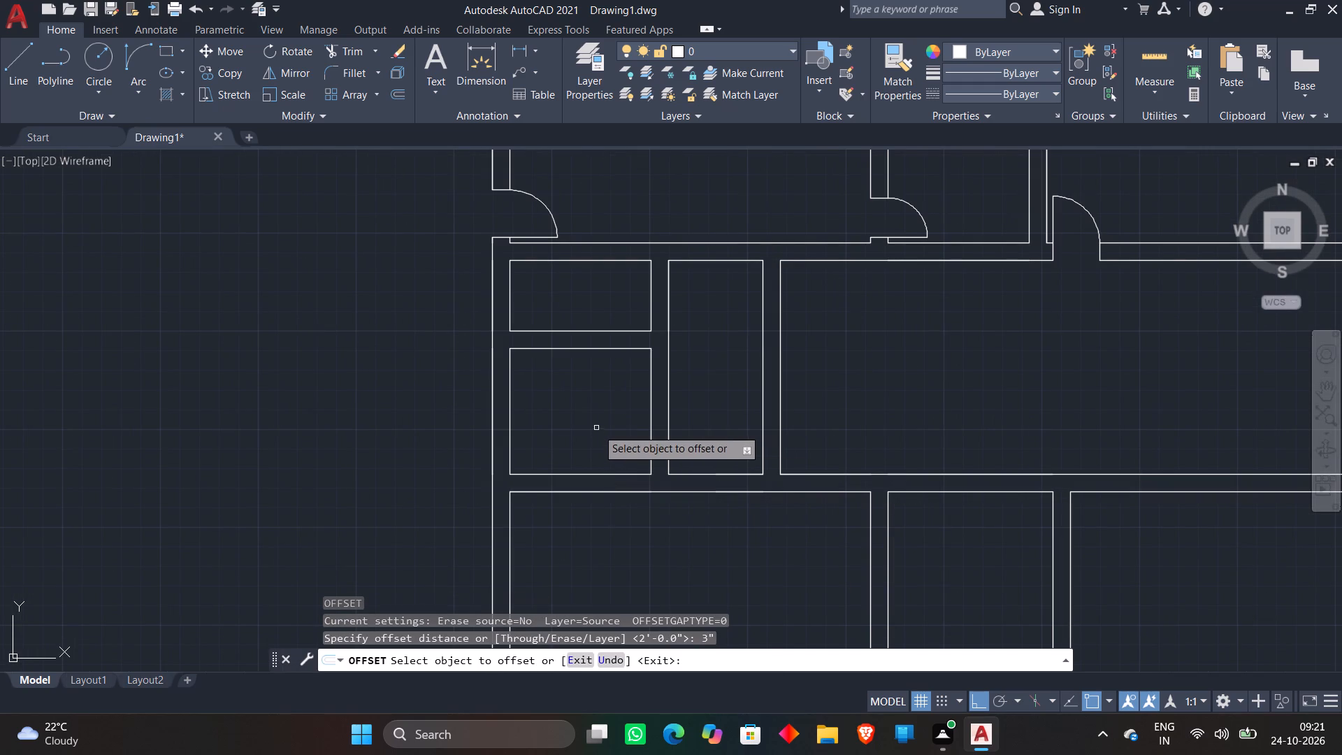
scroll(632, 460, up, 1)
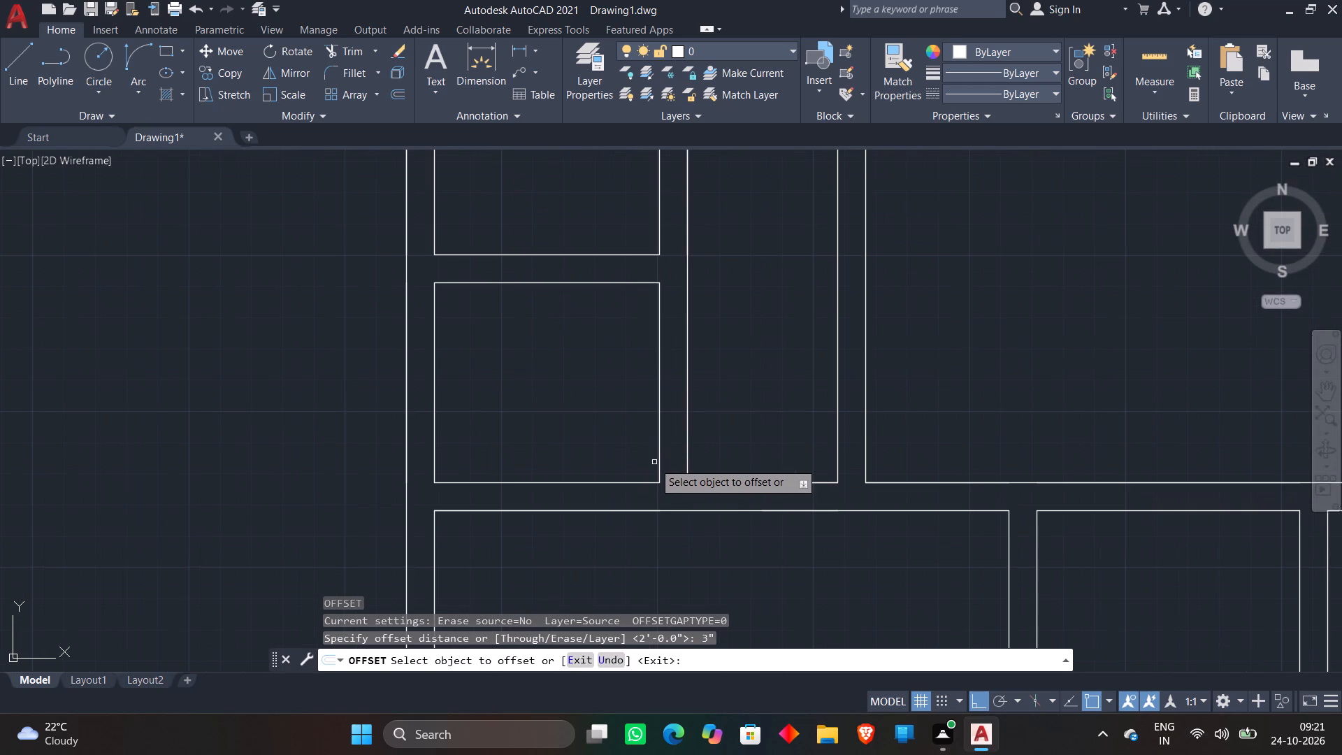
click(658, 459)
click(584, 453)
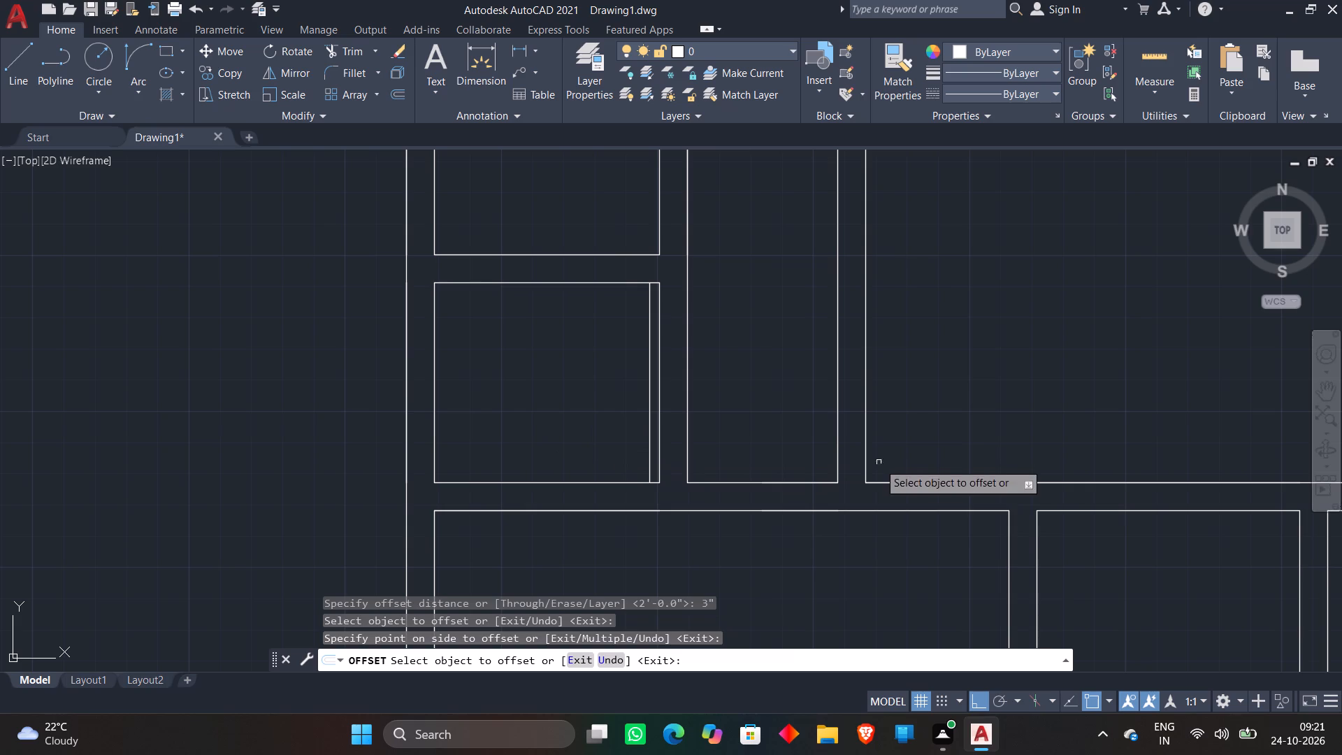
Offset the bottom inner wall line of the narrow room beside the small west-side rooms 3" upward into the room.
click(798, 482)
click(804, 431)
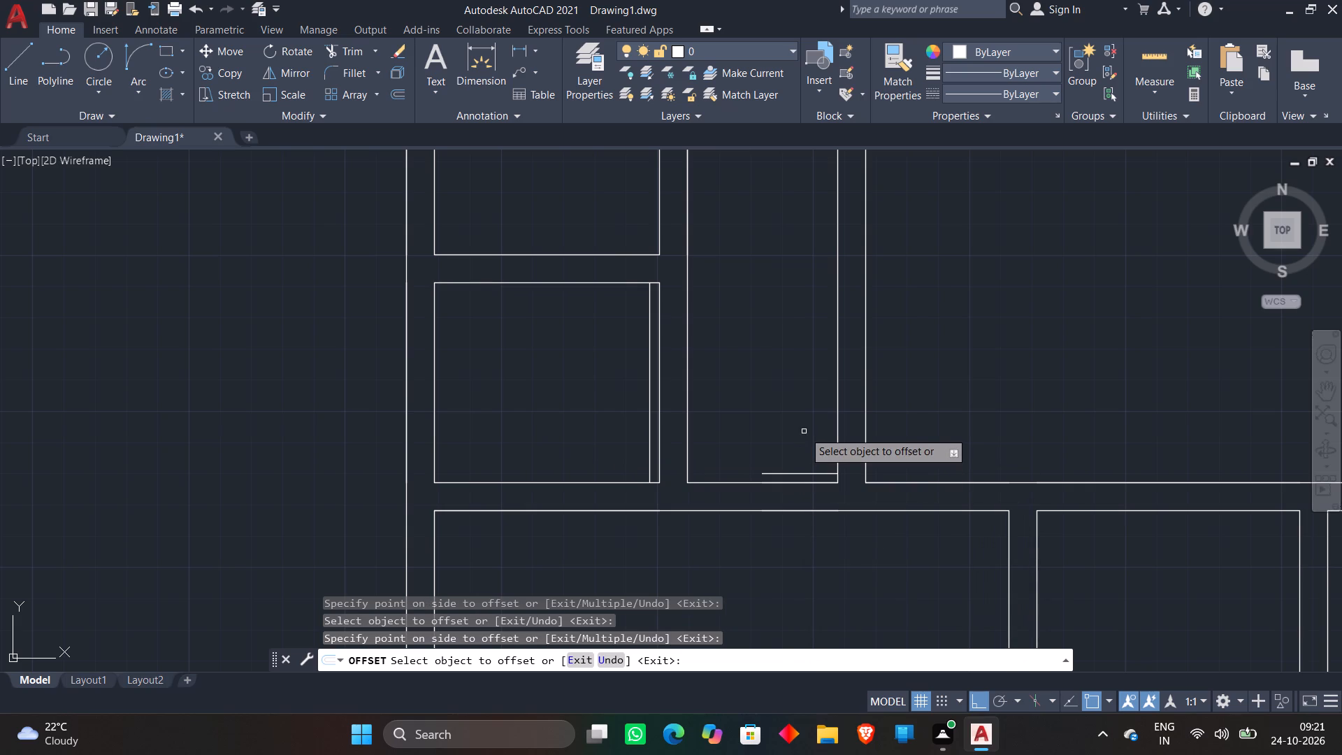
key(Escape)
Extend the 3" guides of the lower small room and the narrow room across the walls that will receive the doors.
text(ex)
key(space)
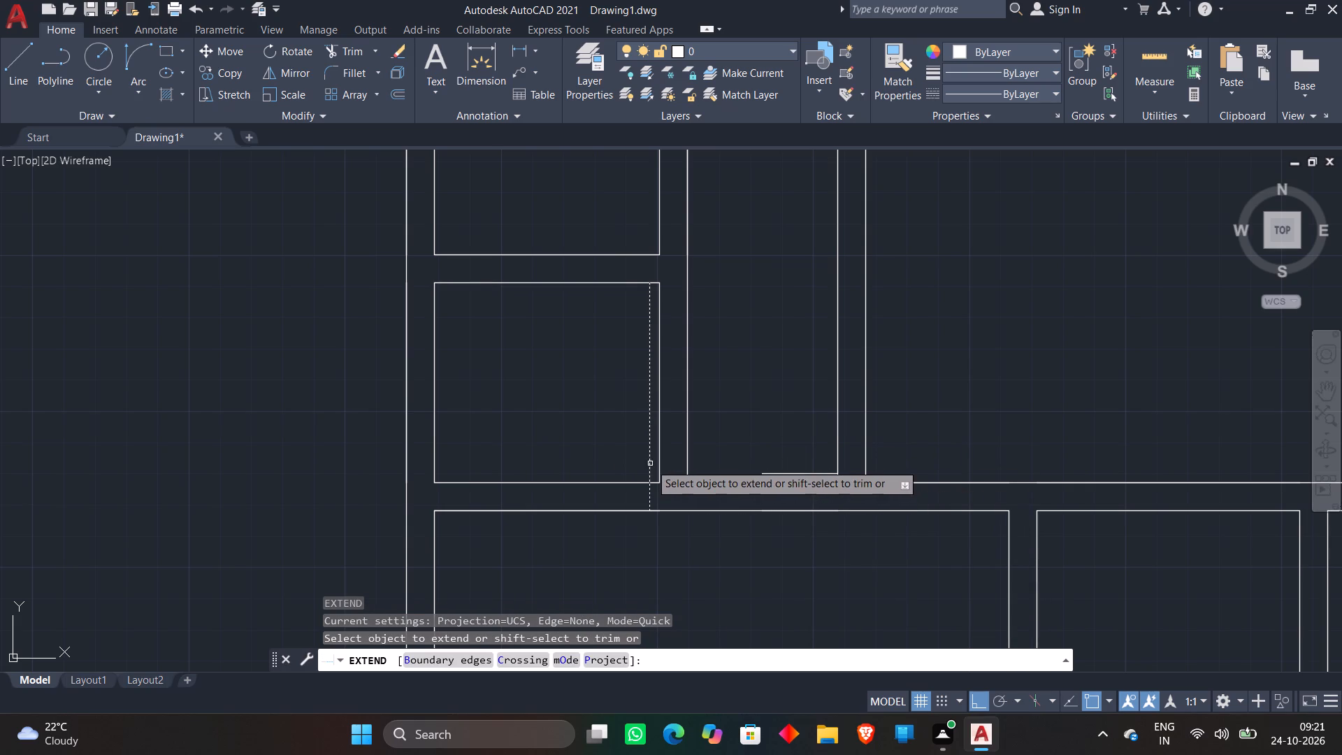
click(650, 463)
click(790, 472)
click(806, 472)
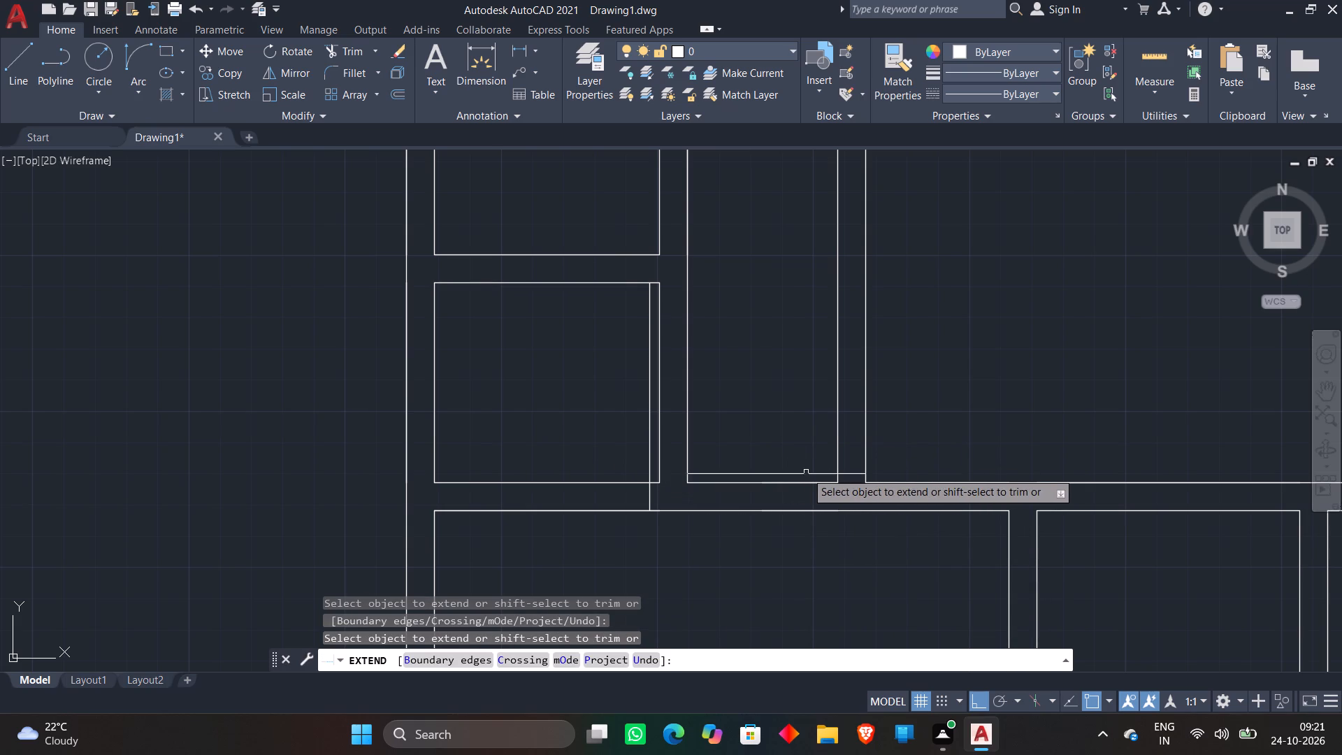
key(Escape)
Offset both 3" guides, the small room's bottom inner wall line and the narrow room's right inner wall line 1'8" into their rooms.
key(o)
key(Return)
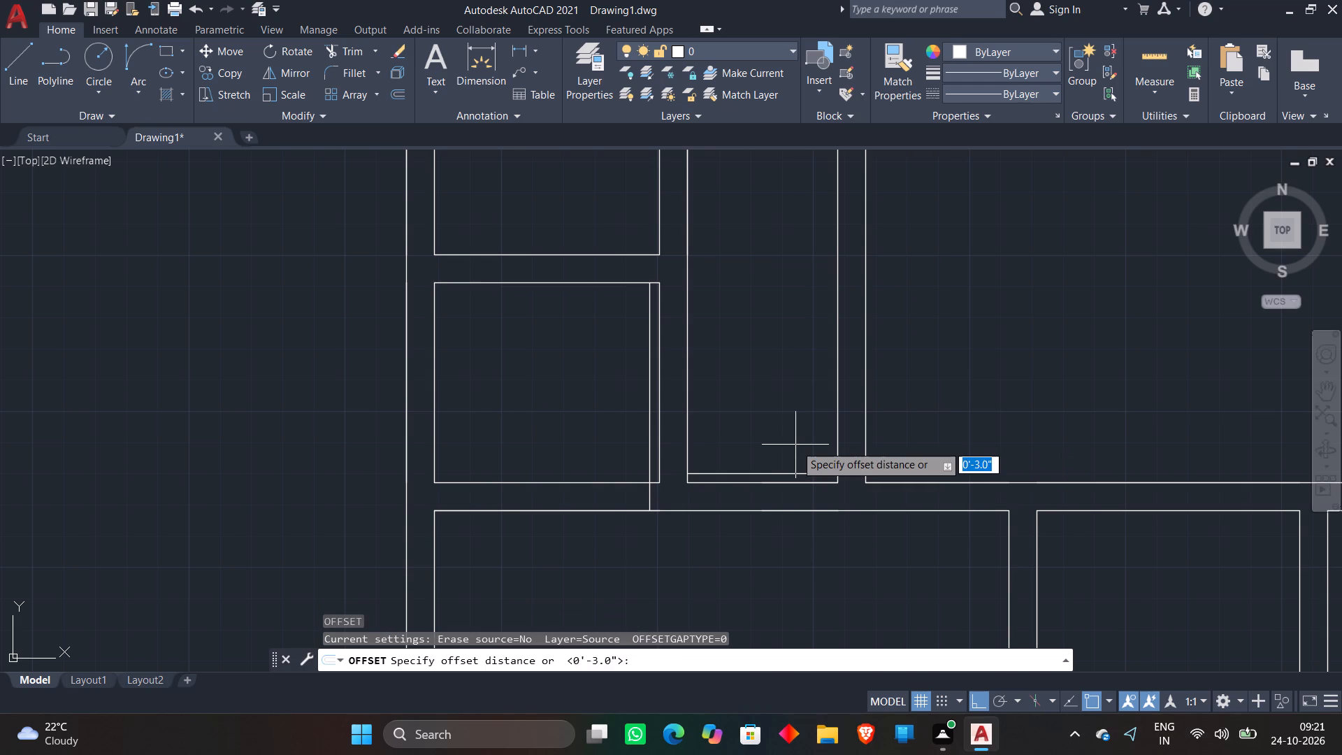
text(1')
text(8")
key(Return)
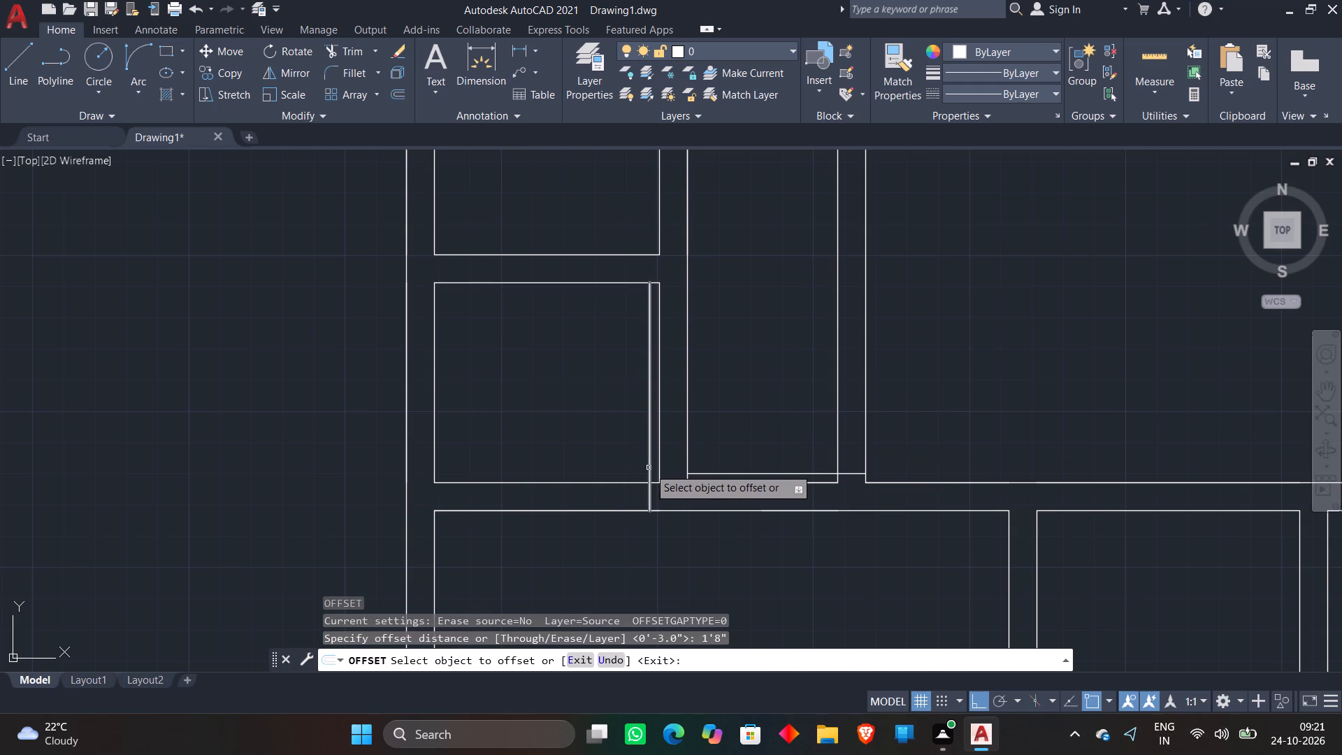
click(649, 468)
click(540, 426)
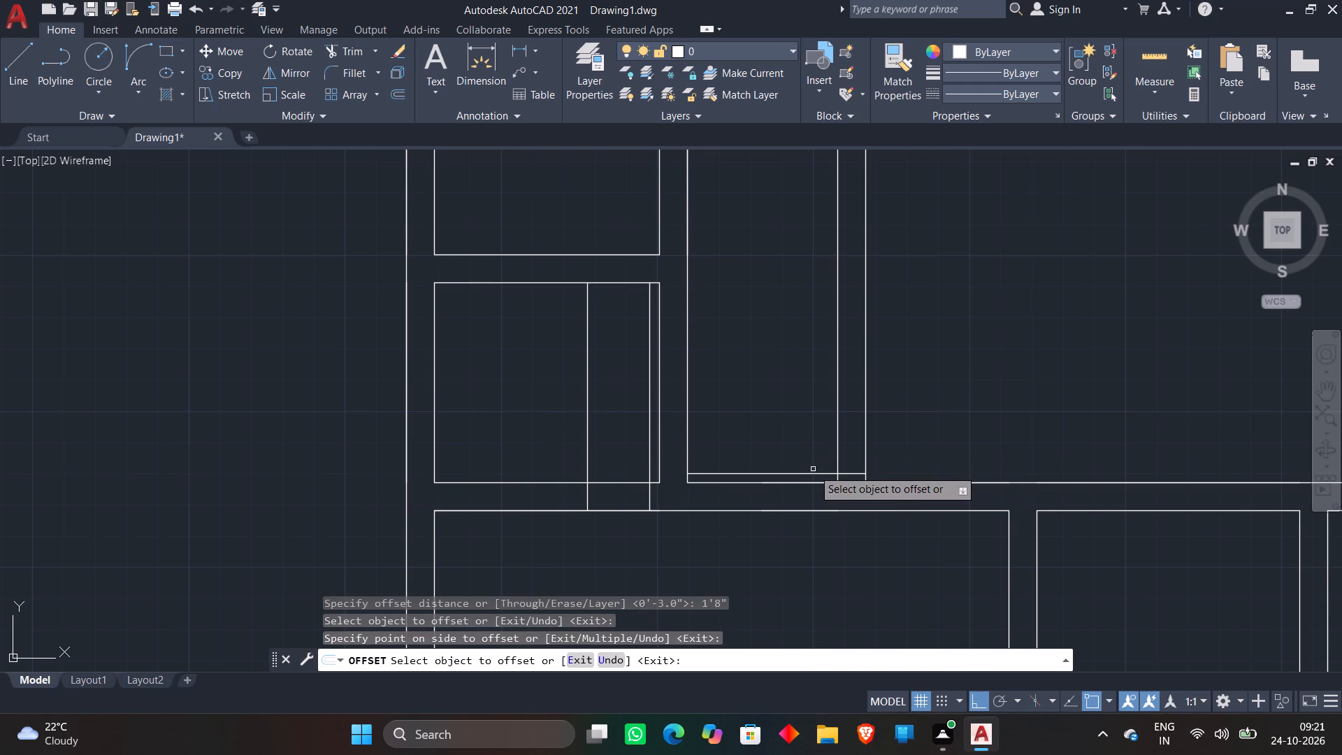
click(811, 473)
click(810, 389)
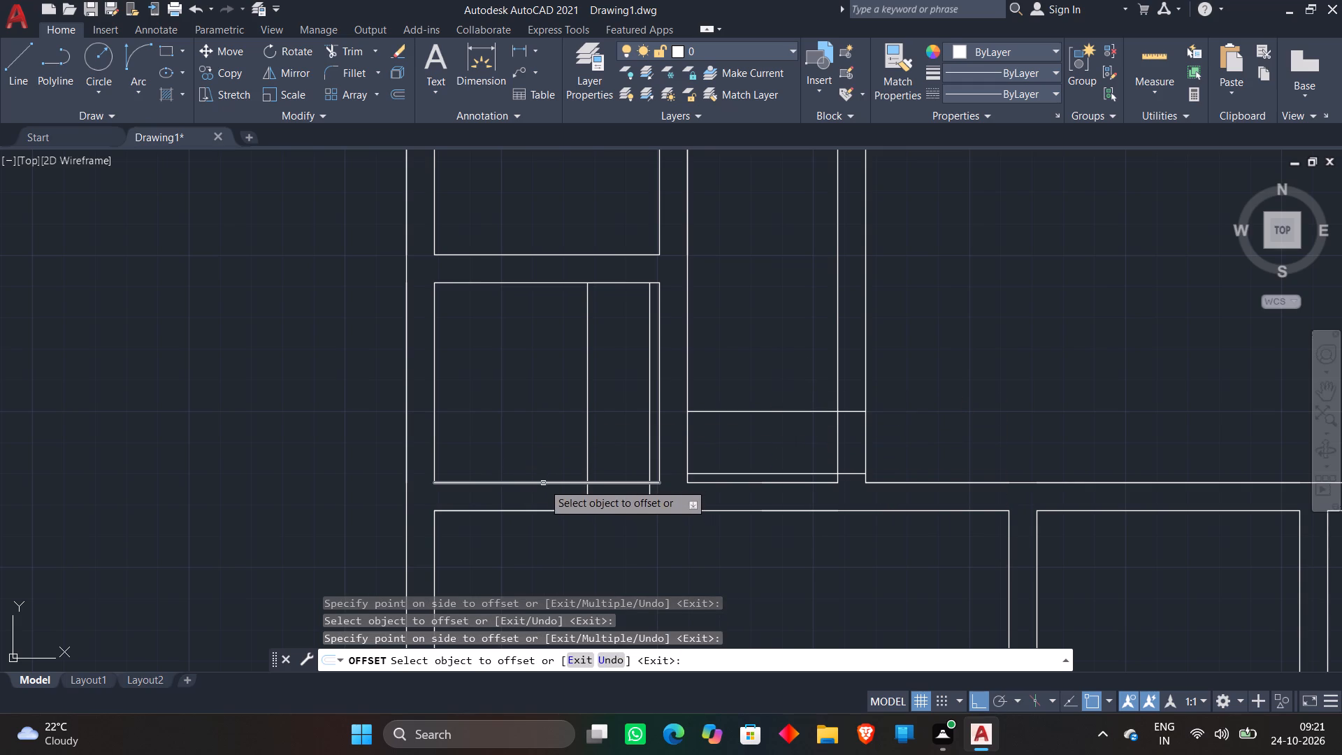
click(543, 483)
click(566, 389)
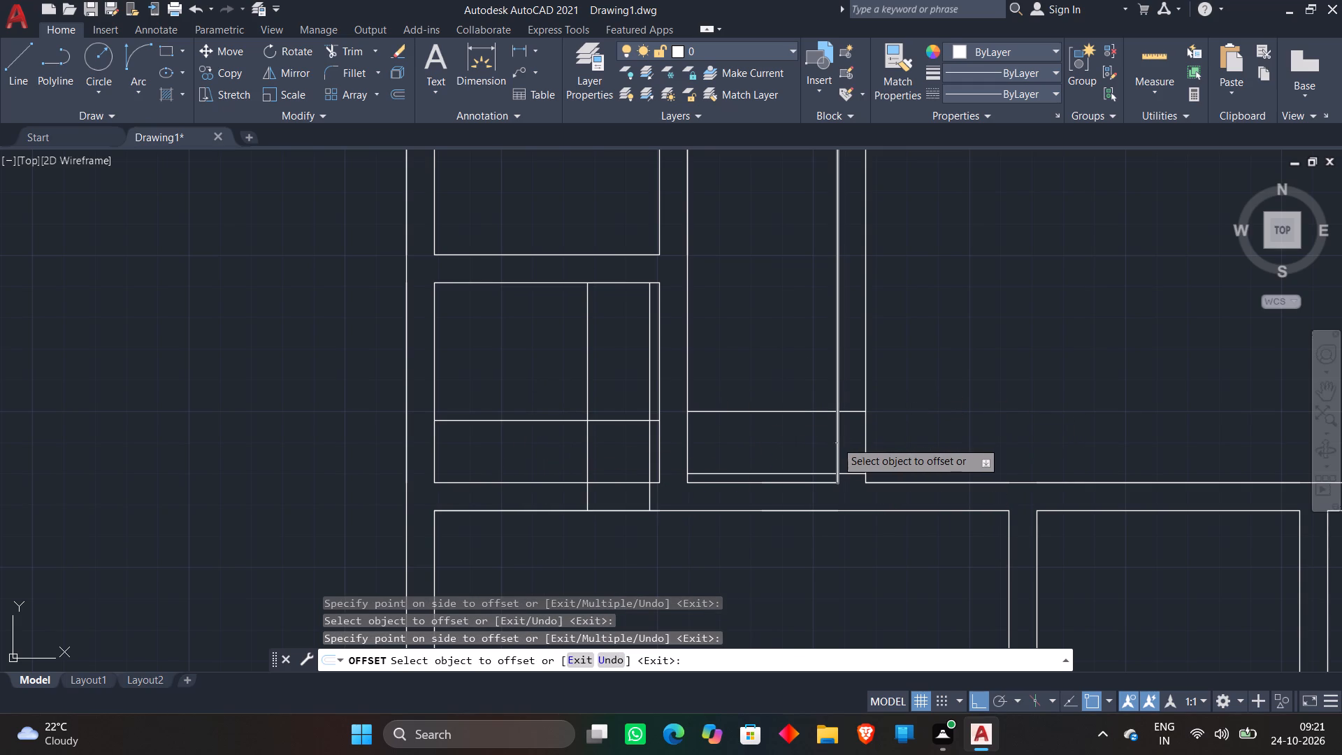
click(833, 441)
click(837, 441)
click(756, 428)
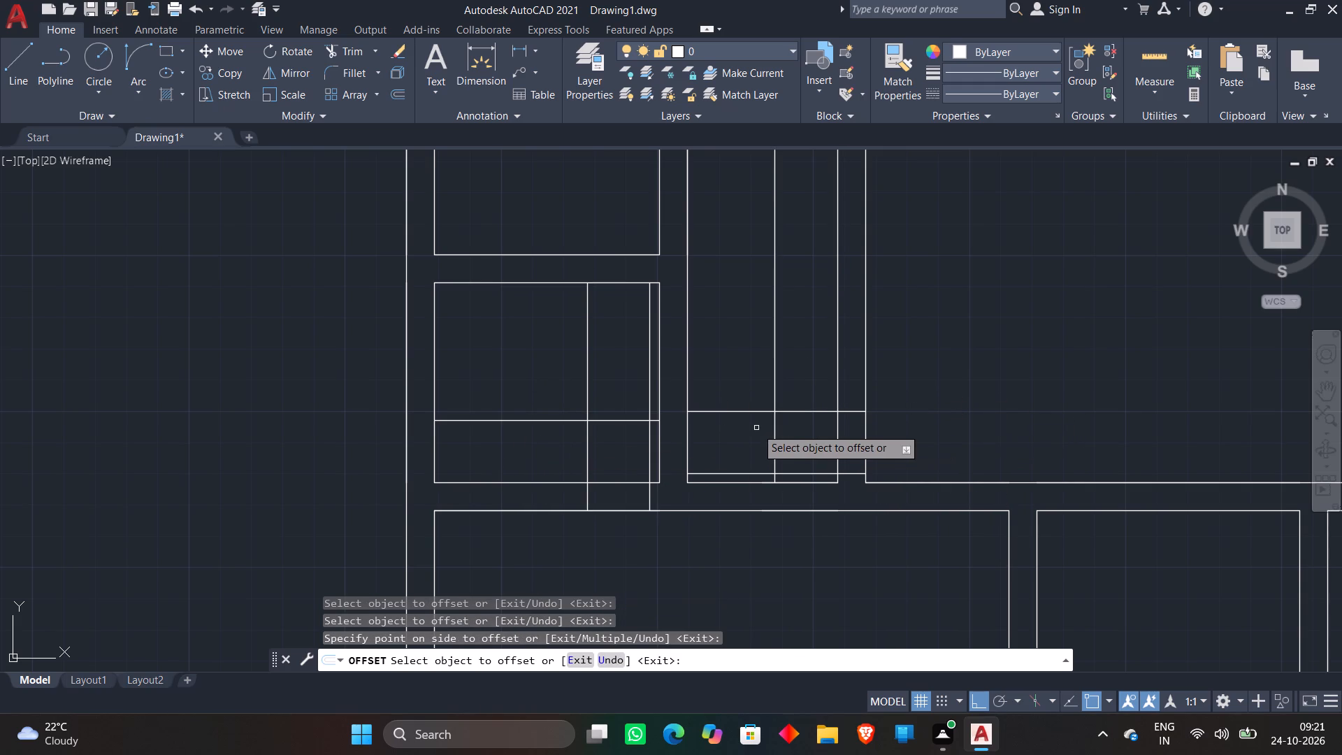
key(space)
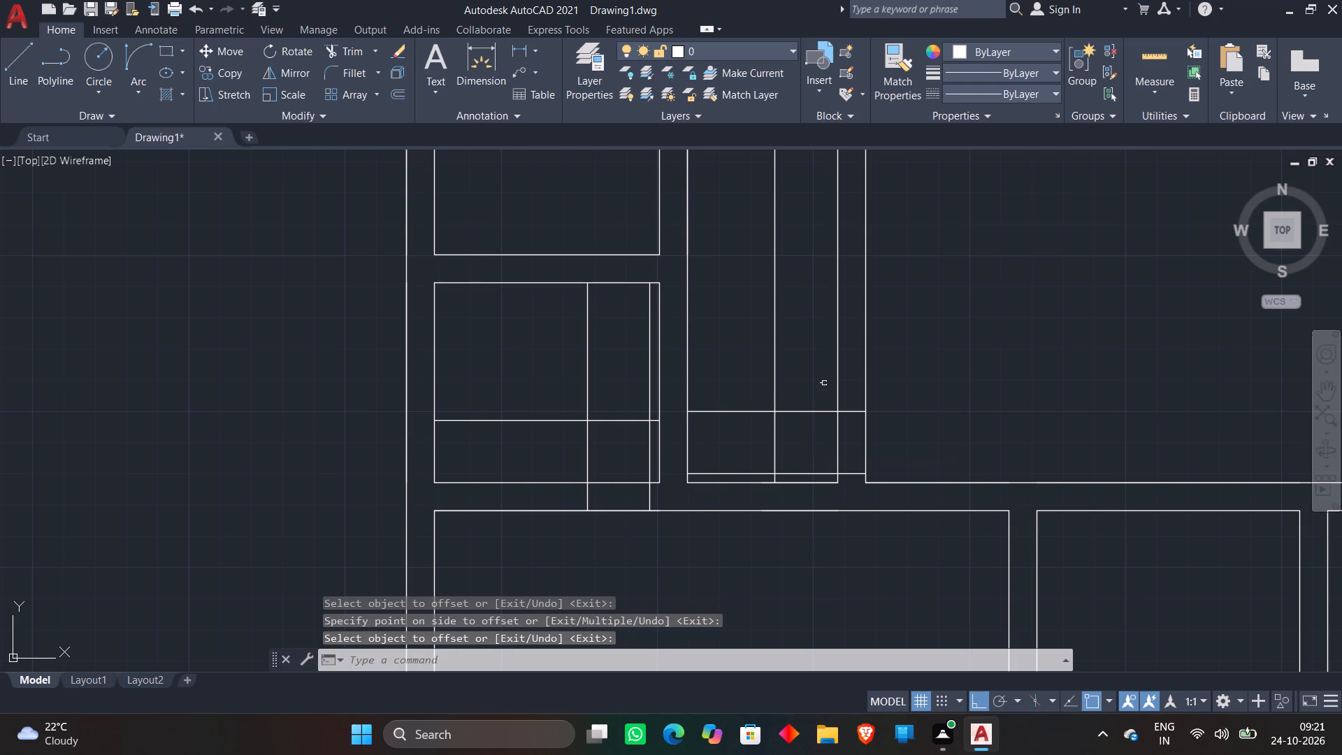
Draw the small room's door arc from the 1'8" vertical guide at the bottom wall up to the 3" guide's crossing with the horizontal guide.
click(140, 73)
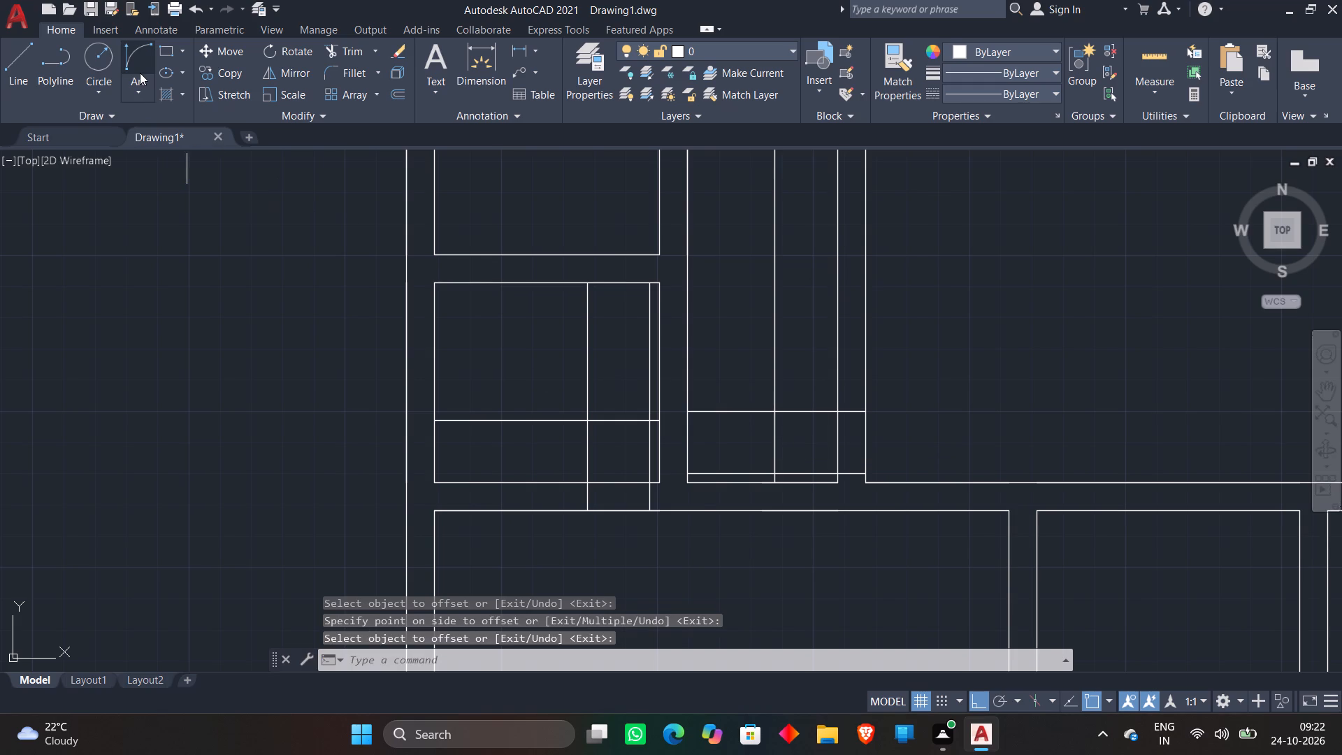
click(586, 480)
scroll(628, 425, up, 2)
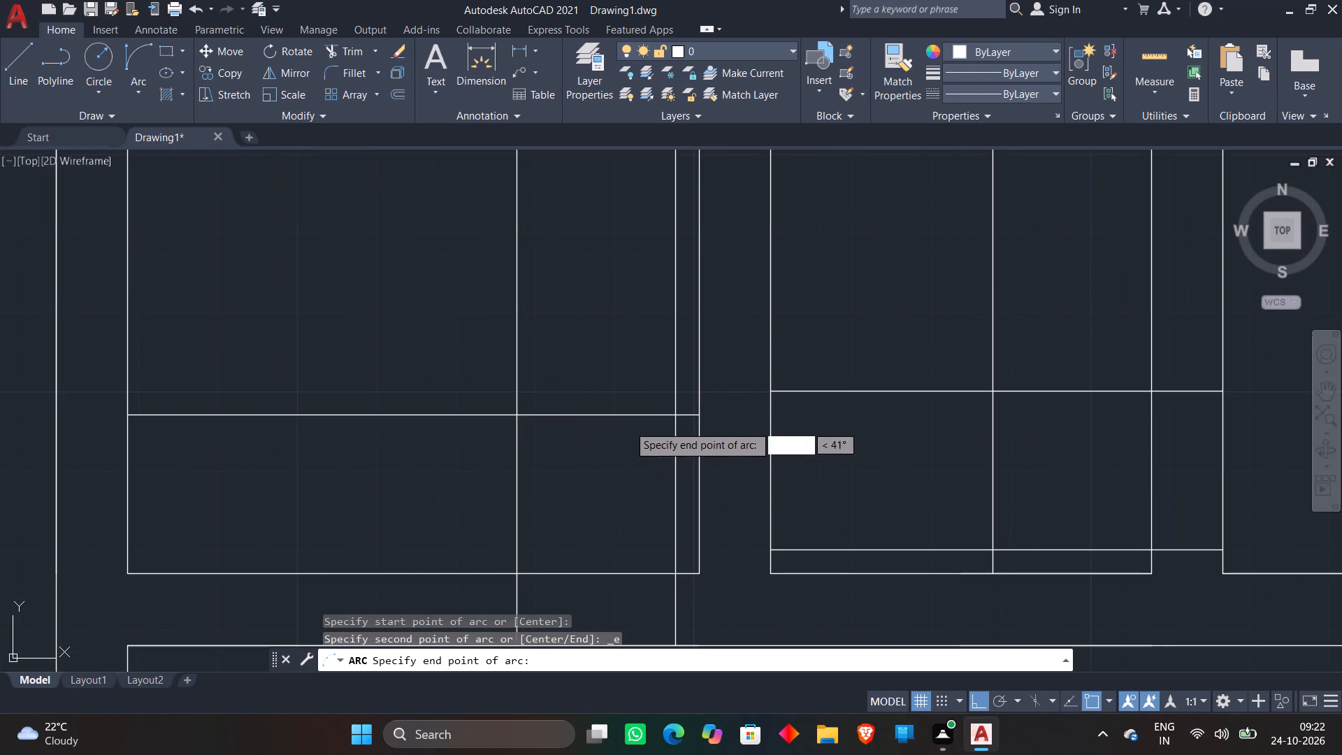
click(674, 416)
click(472, 366)
scroll(500, 344, down, 2)
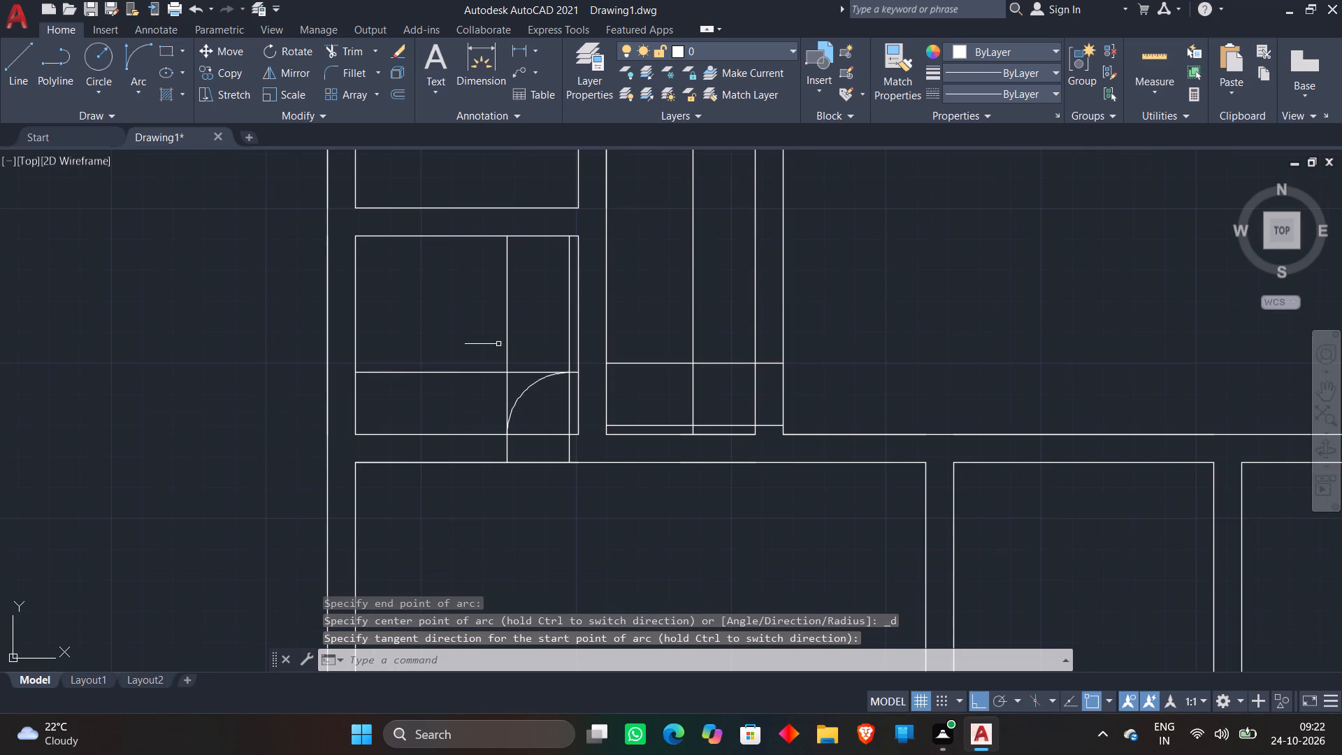
Draw the narrow room's door arc from the upper guide at the right inner wall line to the 1'8" vertical guide's crossing with the 3" guide.
click(133, 64)
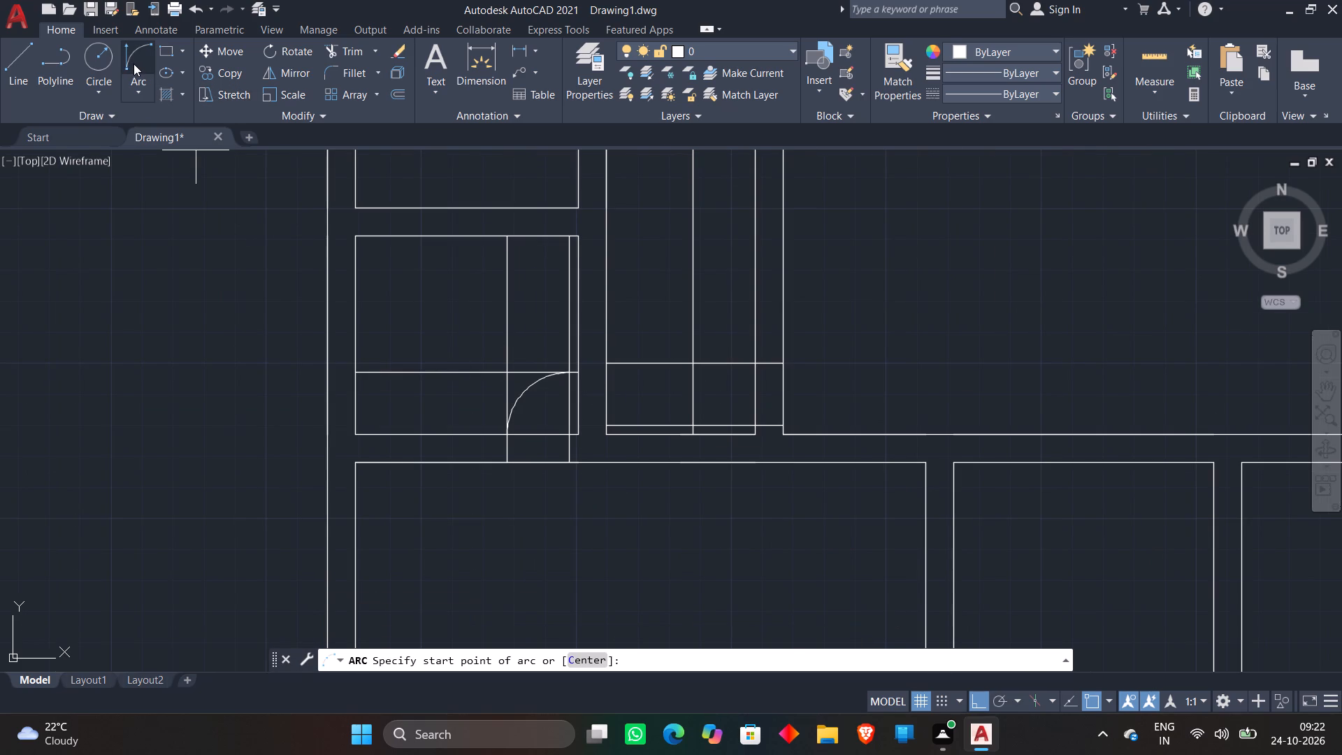
scroll(758, 377, up, 2)
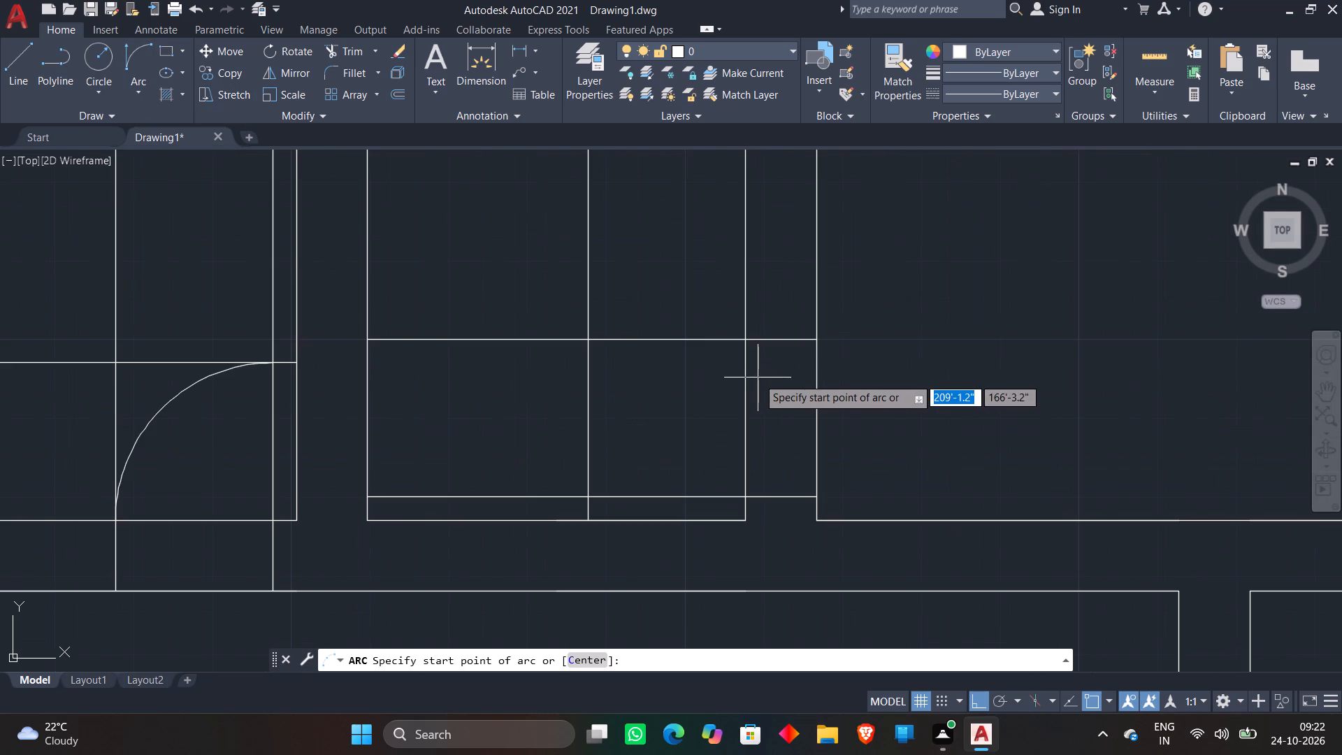
click(744, 338)
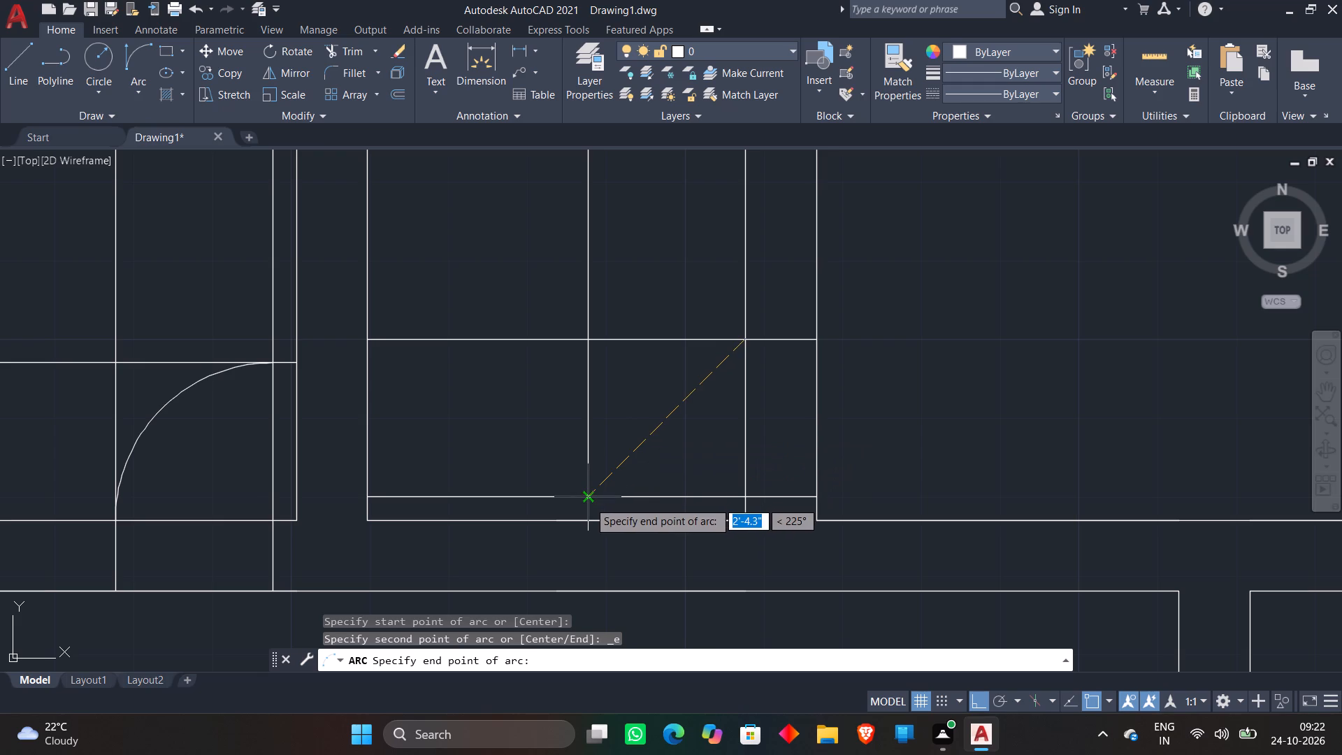
click(589, 501)
click(552, 314)
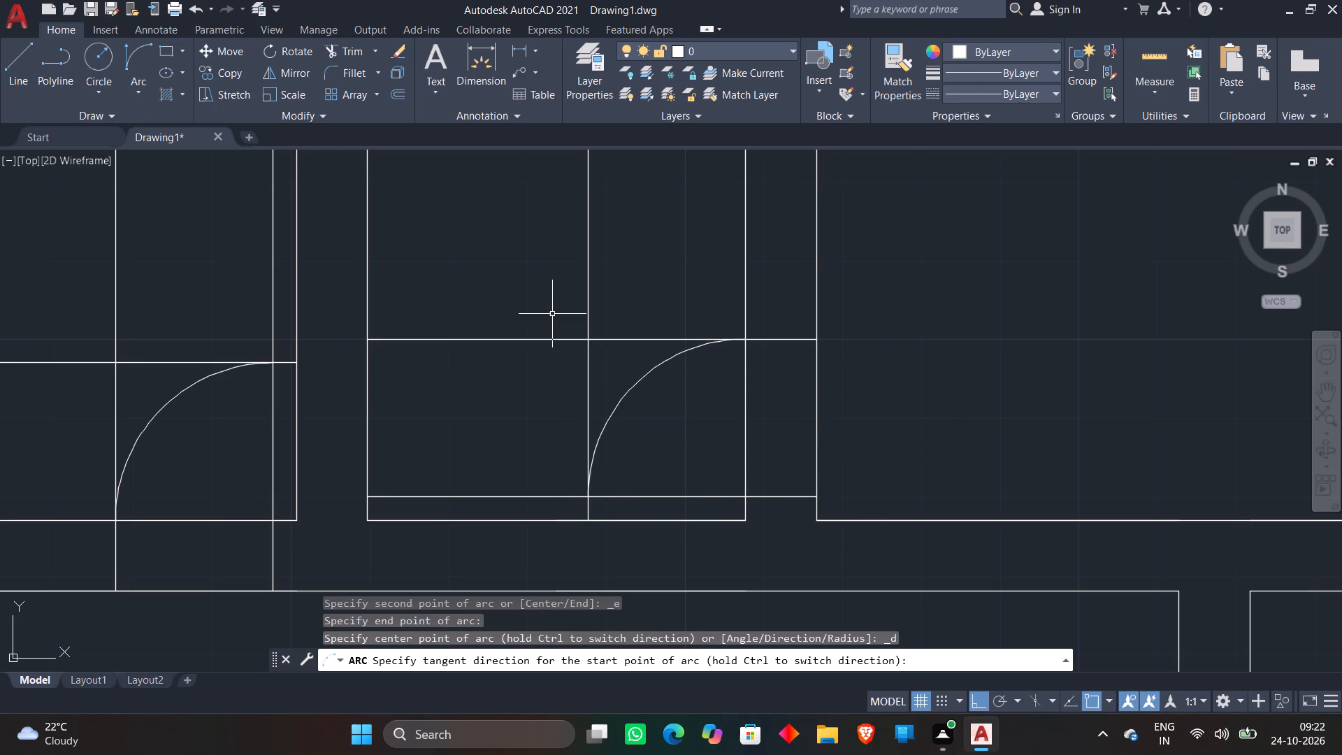
scroll(552, 315, down, 2)
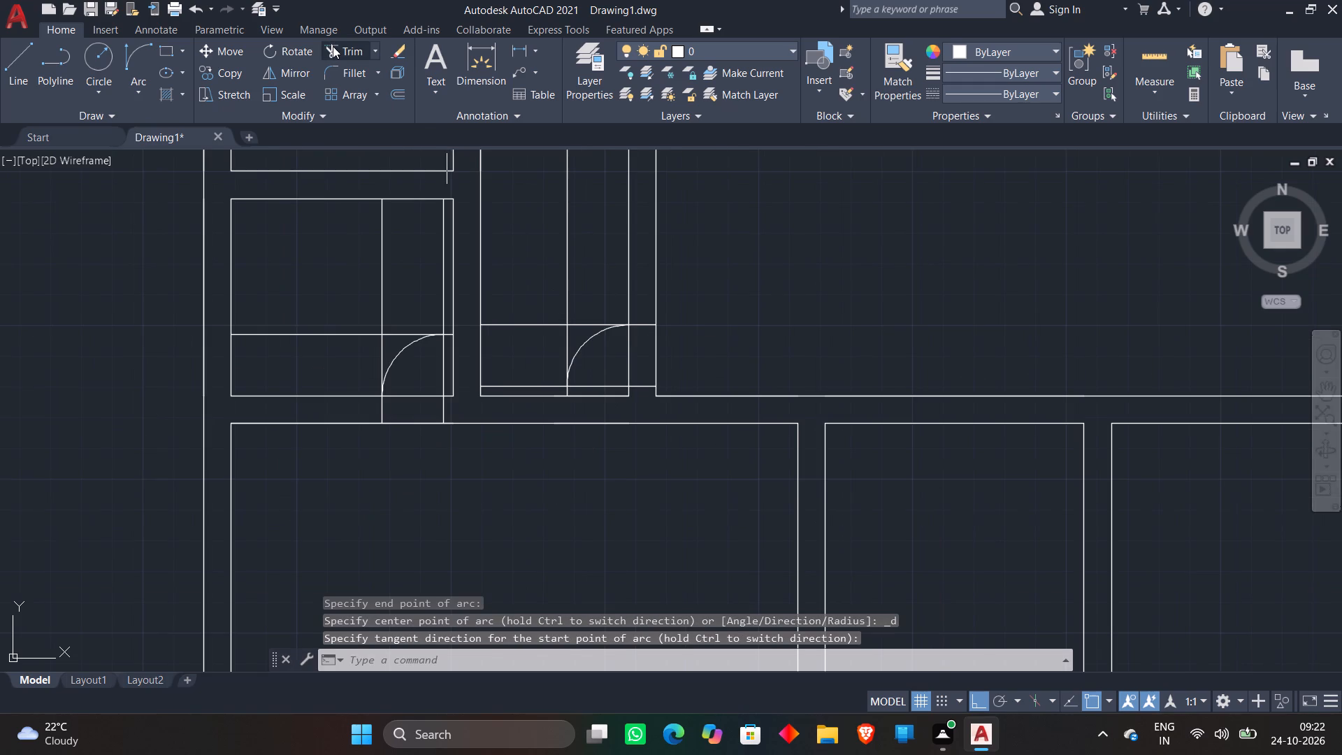
Trim the guide lines around the lower small room's door arc and cut the door opening through its bottom wall.
click(333, 46)
scroll(378, 340, up, 1)
click(345, 338)
click(392, 250)
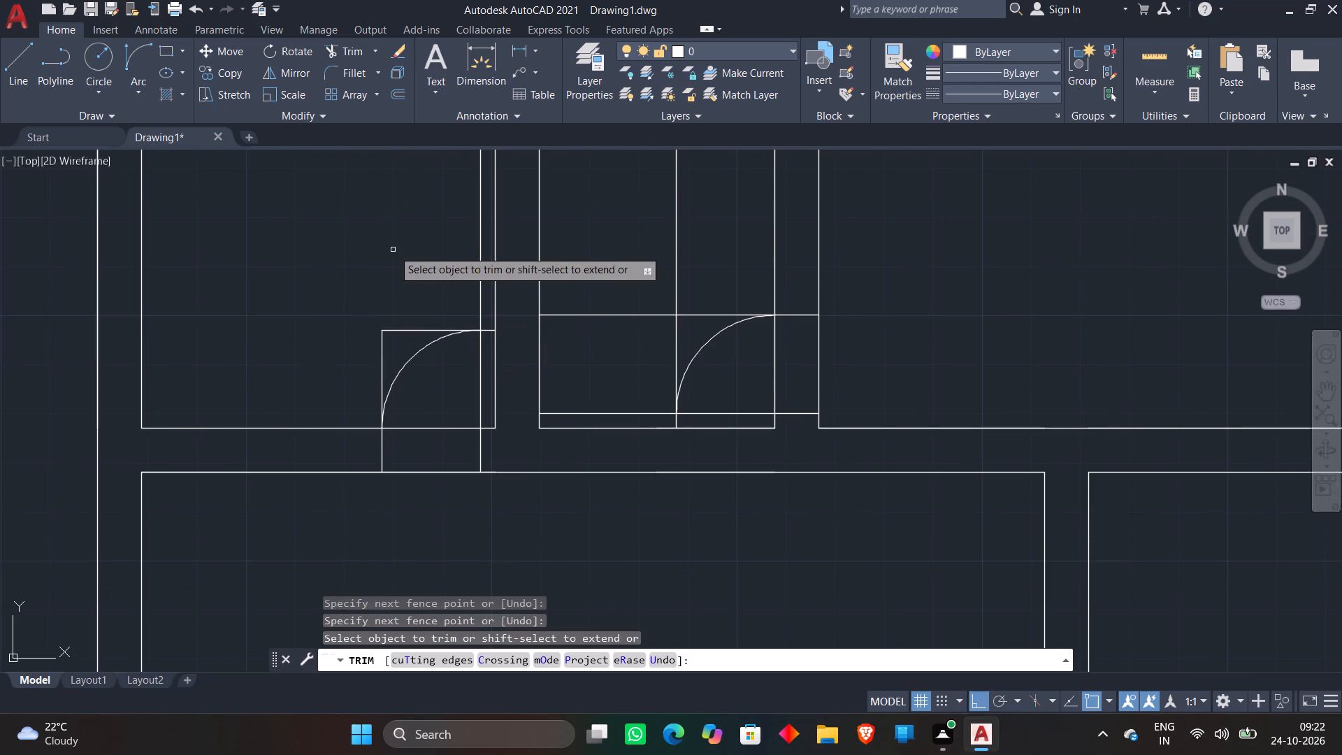
scroll(448, 291, up, 2)
click(512, 360)
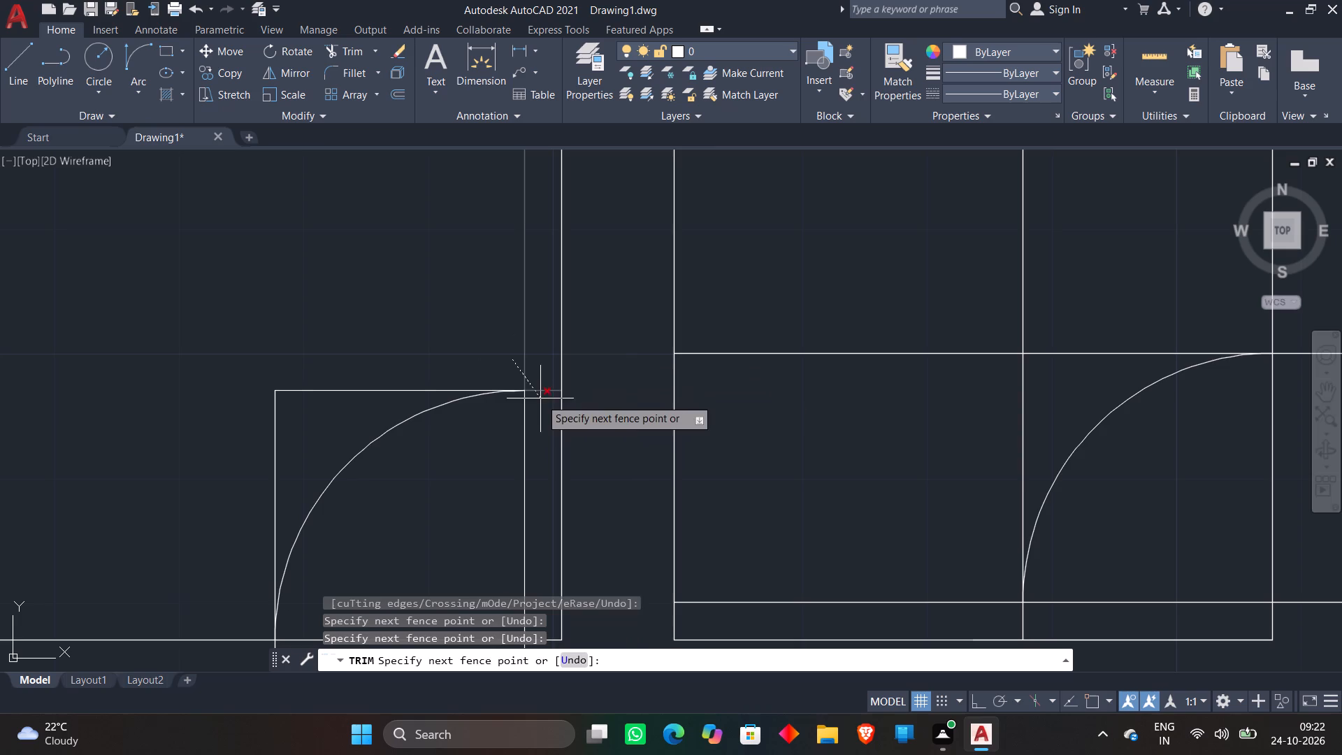
click(540, 398)
scroll(407, 281, down, 2)
click(401, 290)
click(335, 350)
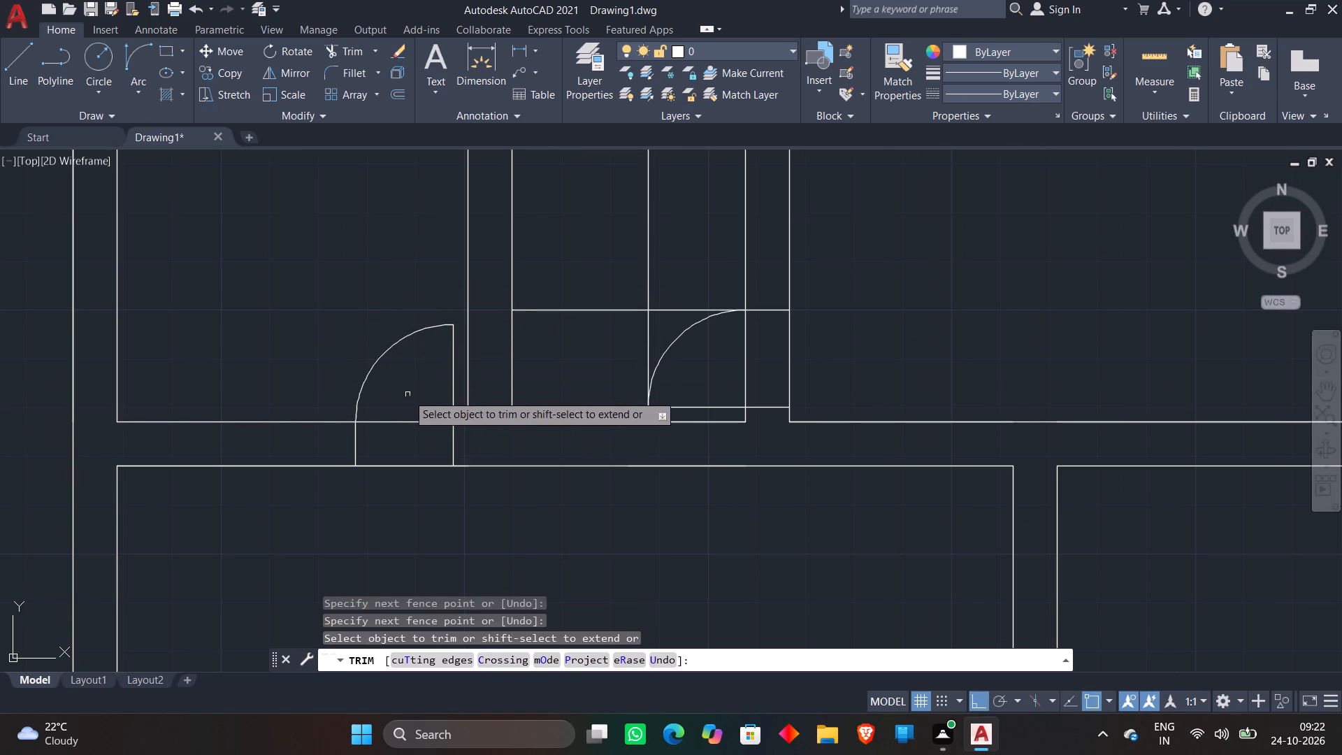
click(405, 394)
click(407, 491)
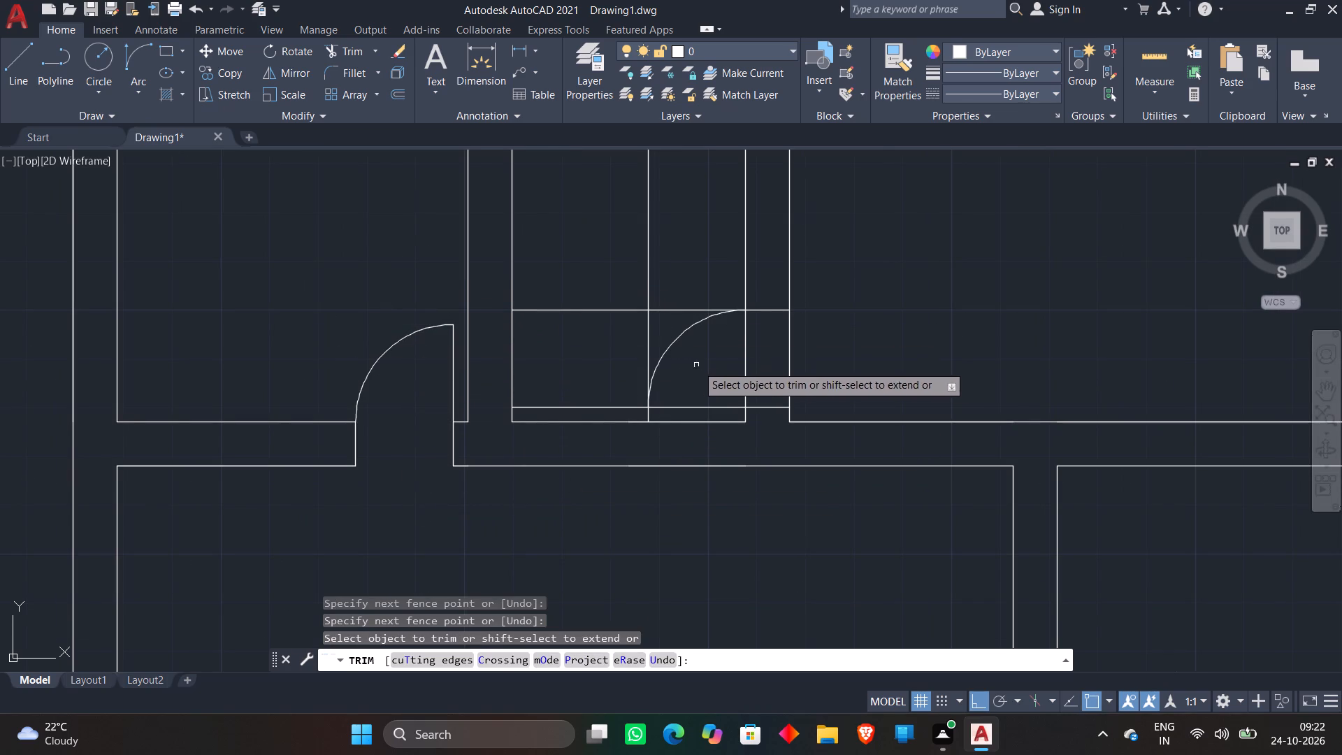
Trim the guide lines around the narrow room's door arc and cut the door opening through its right wall.
click(659, 232)
click(601, 333)
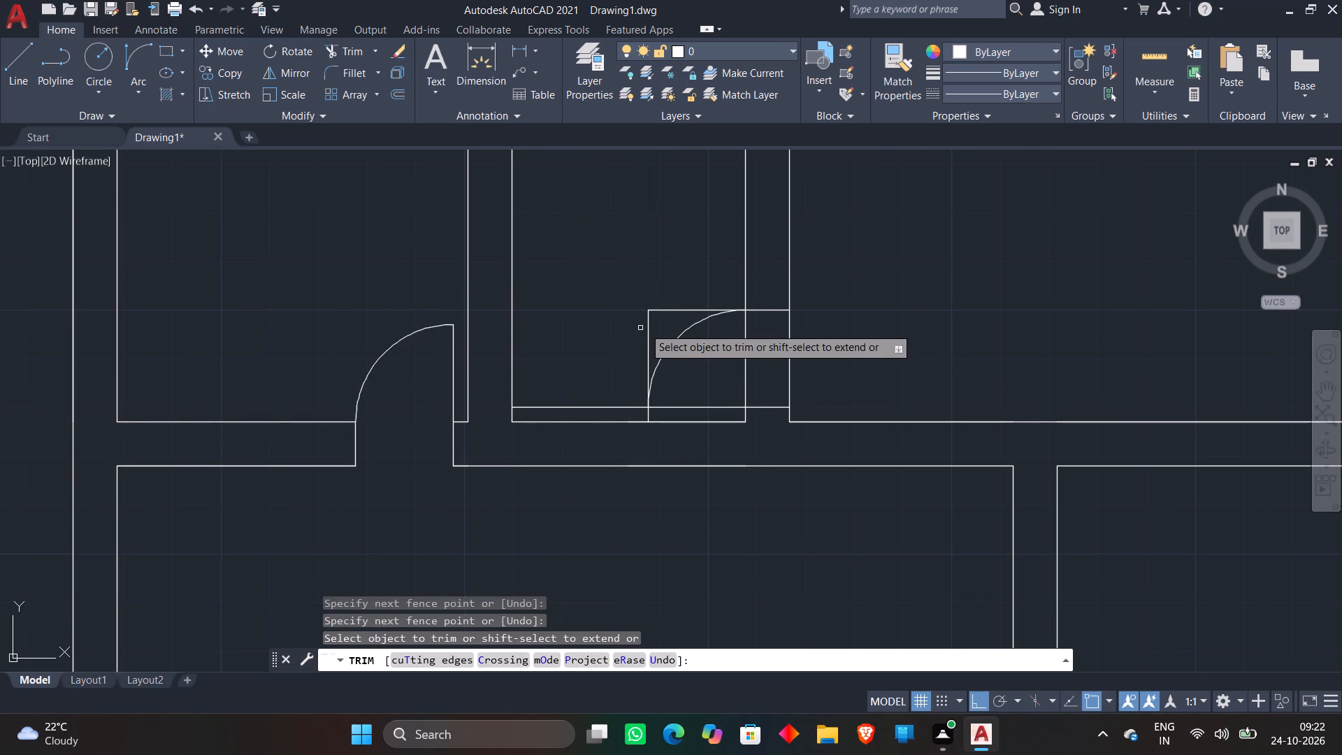
scroll(674, 326, up, 2)
click(705, 246)
click(571, 377)
scroll(593, 312, down, 4)
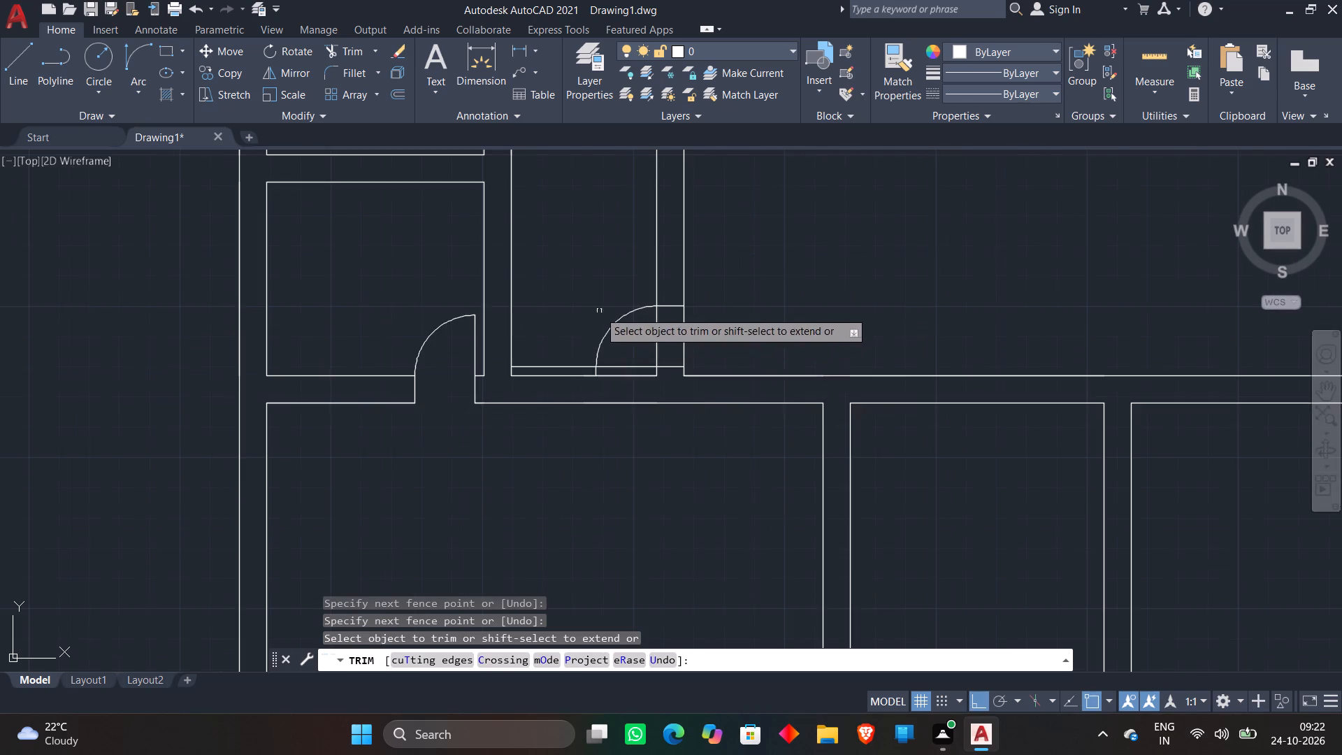
scroll(593, 384, up, 5)
click(528, 282)
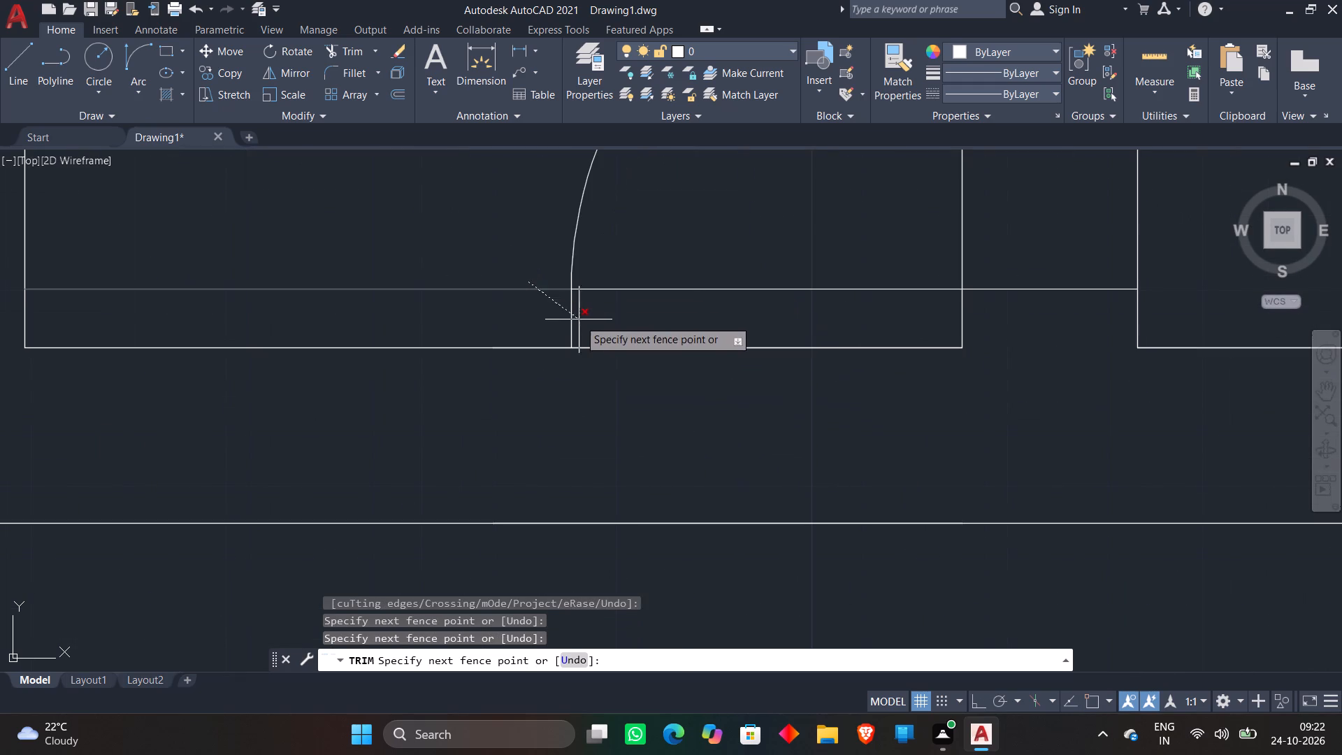
click(580, 322)
scroll(716, 264, down, 2)
middle_drag(736, 249, 533, 396)
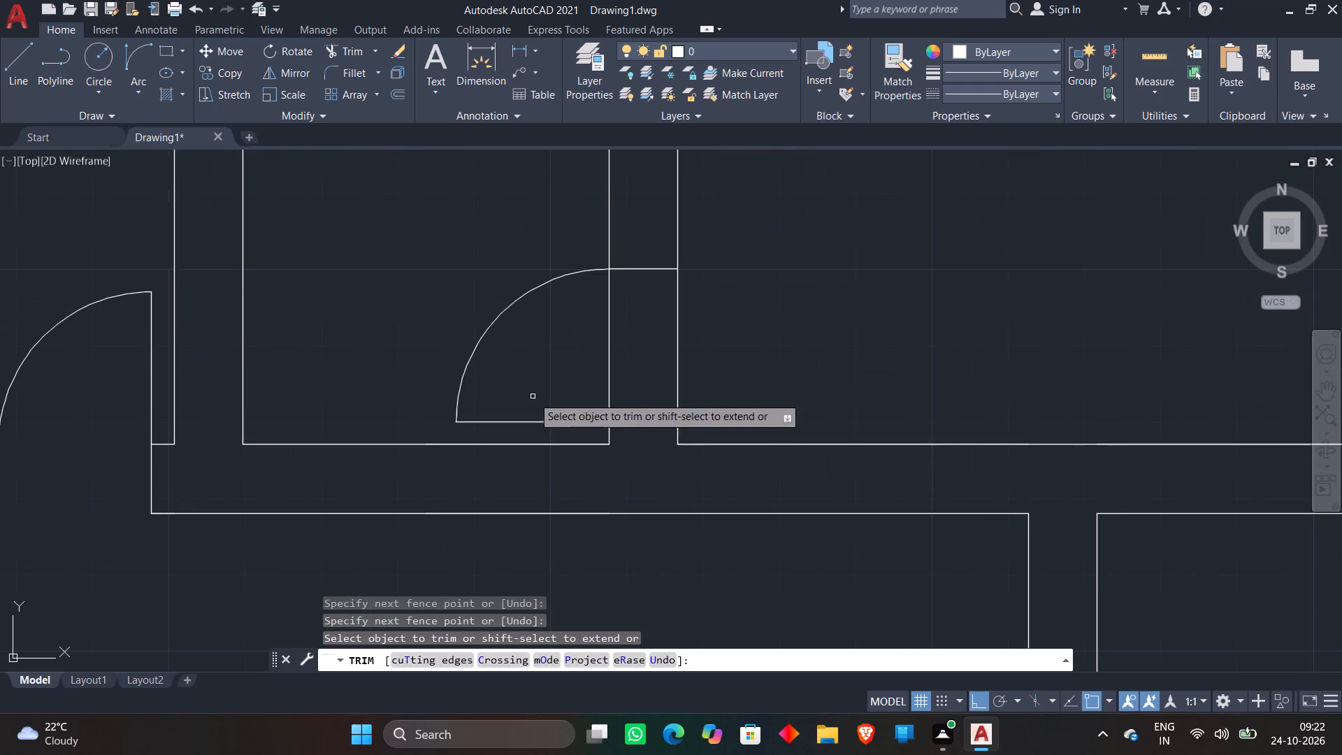
click(563, 355)
click(827, 335)
key(space)
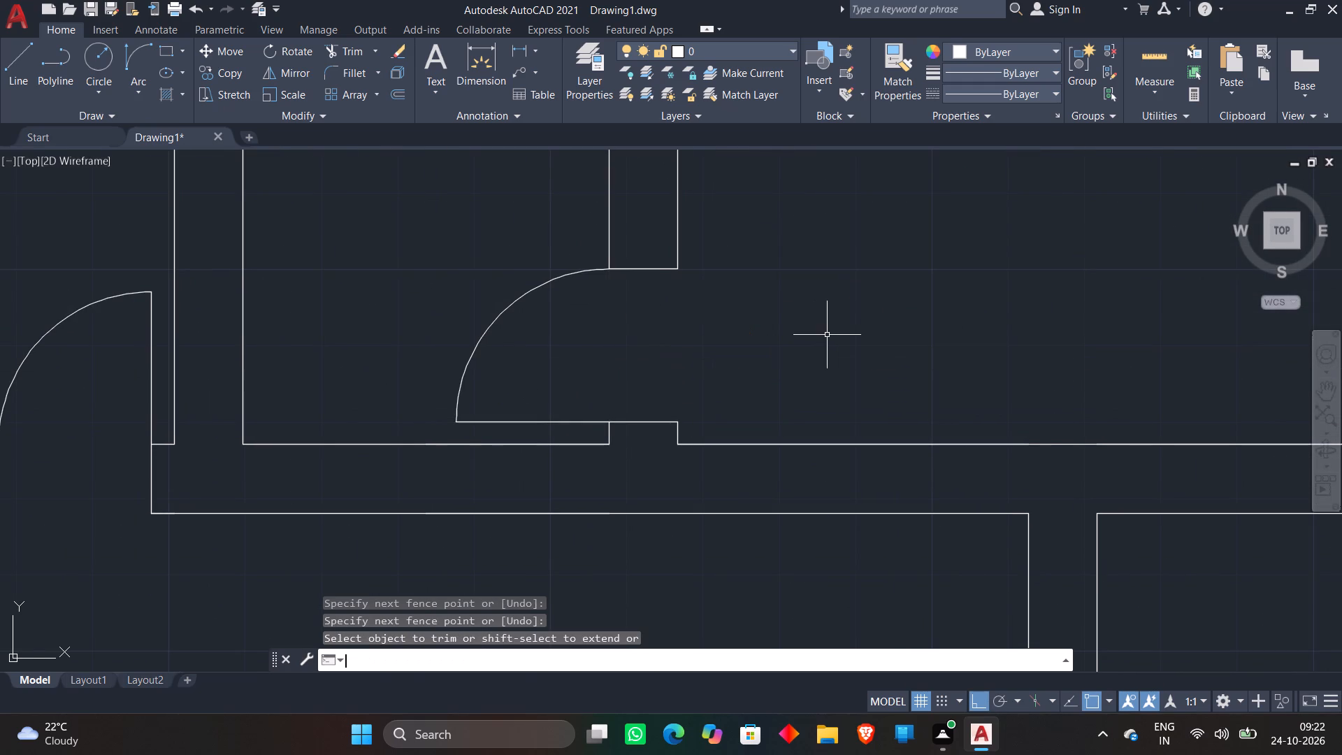
Extend the top and bottom inner wall lines of the upper small west-side room across its right wall to the narrow room's left wall line.
scroll(825, 336, down, 4)
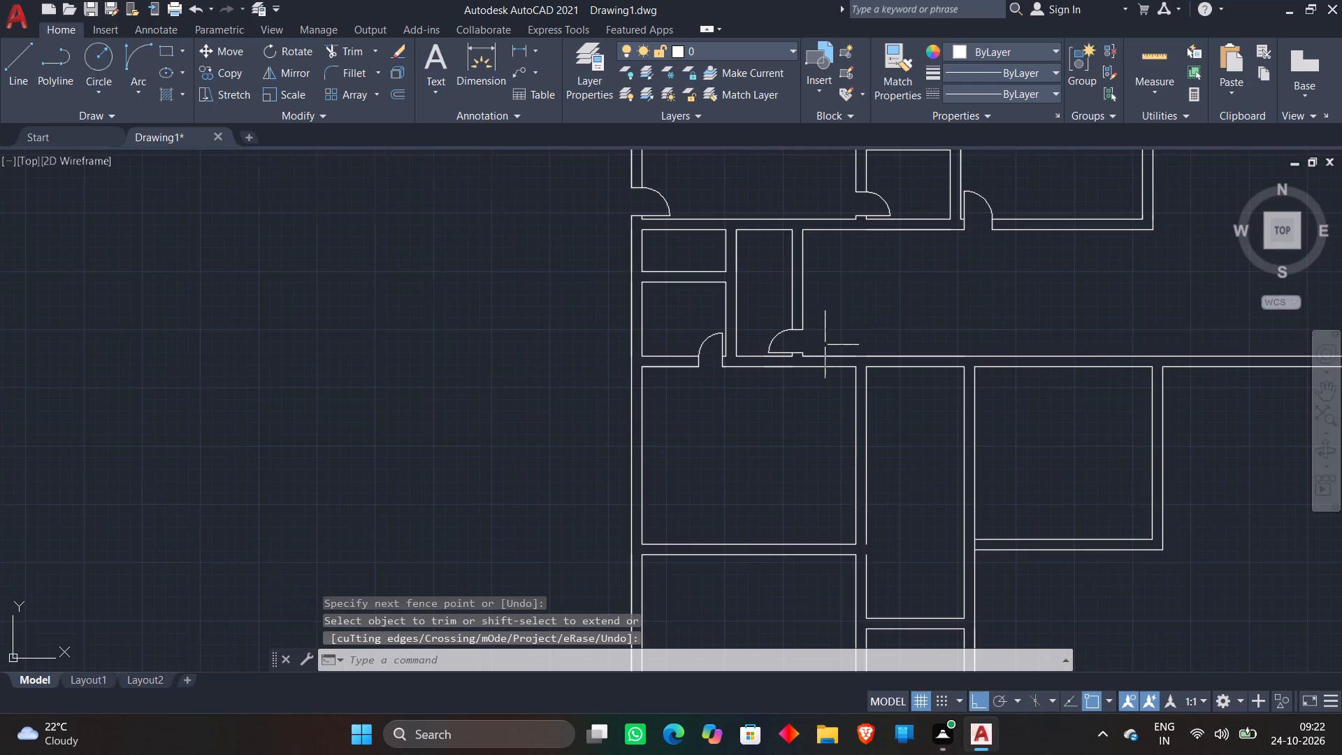
scroll(865, 327, down, 1)
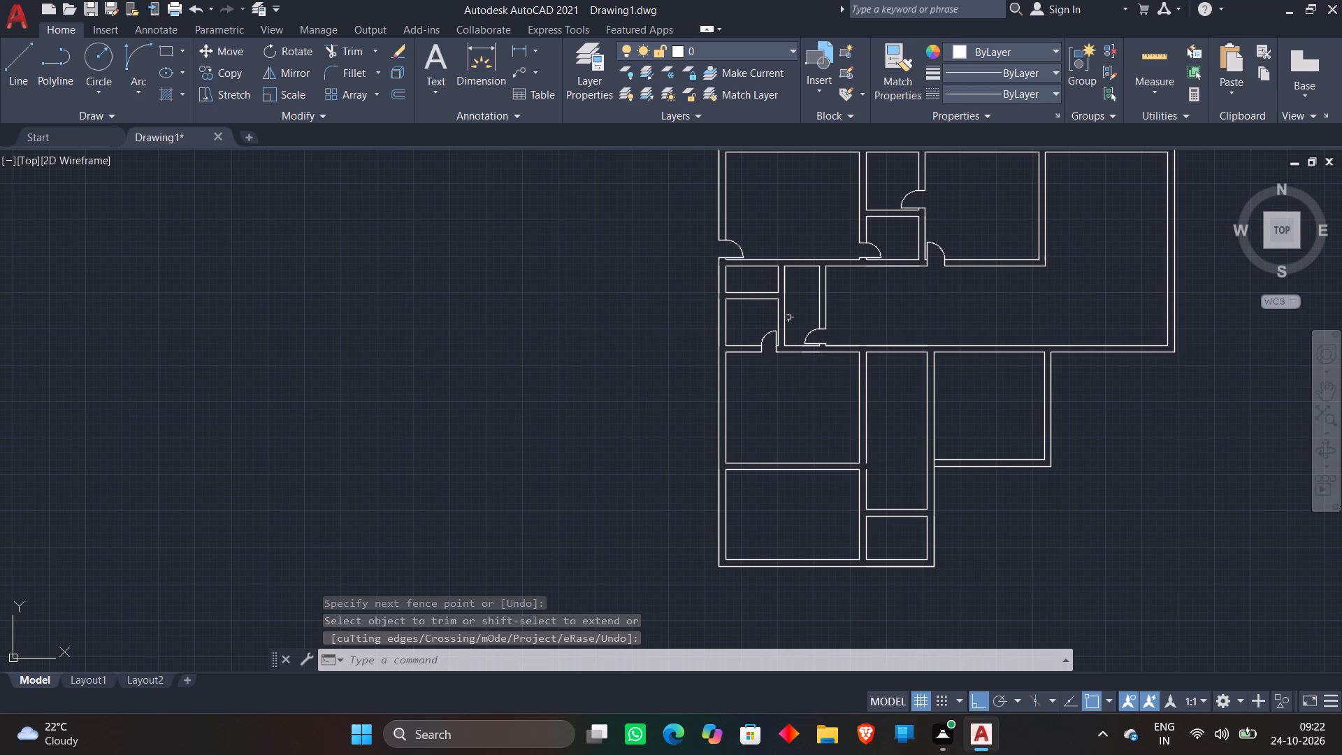
scroll(777, 240, up, 2)
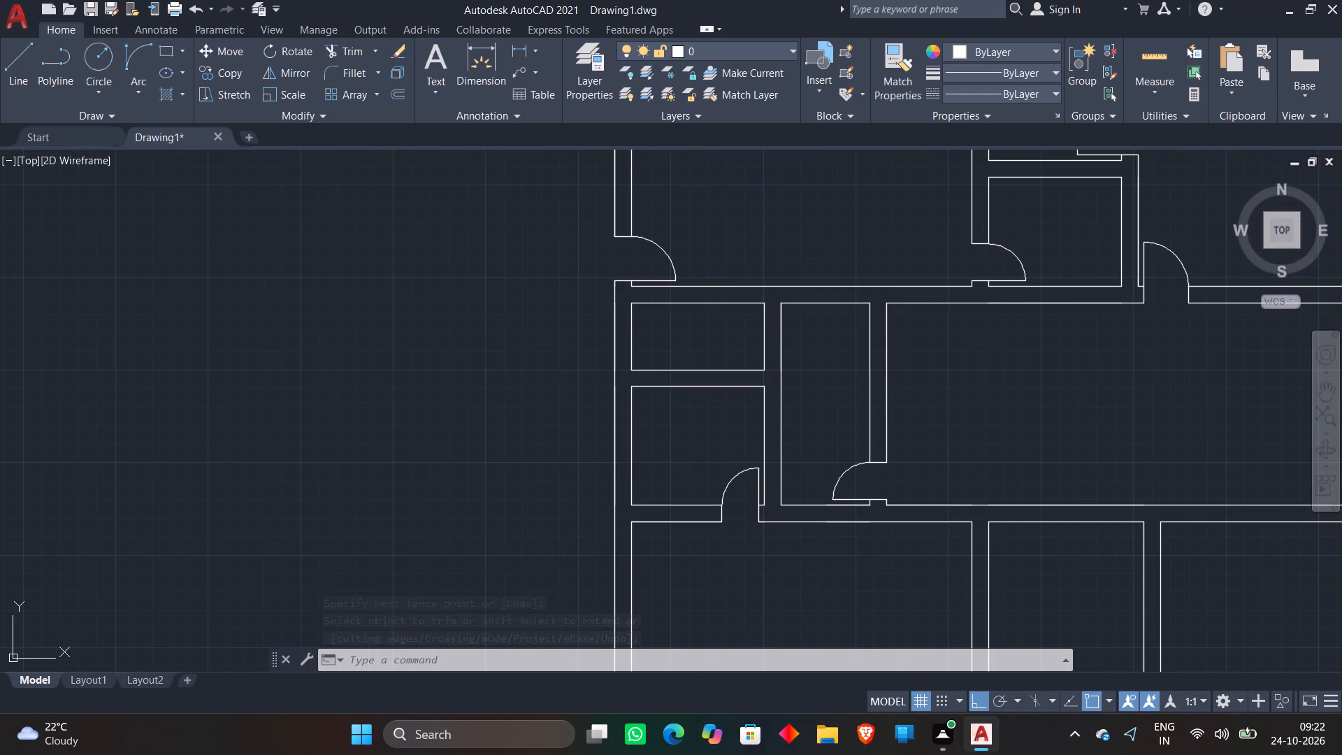
key(e)
key(x)
key(space)
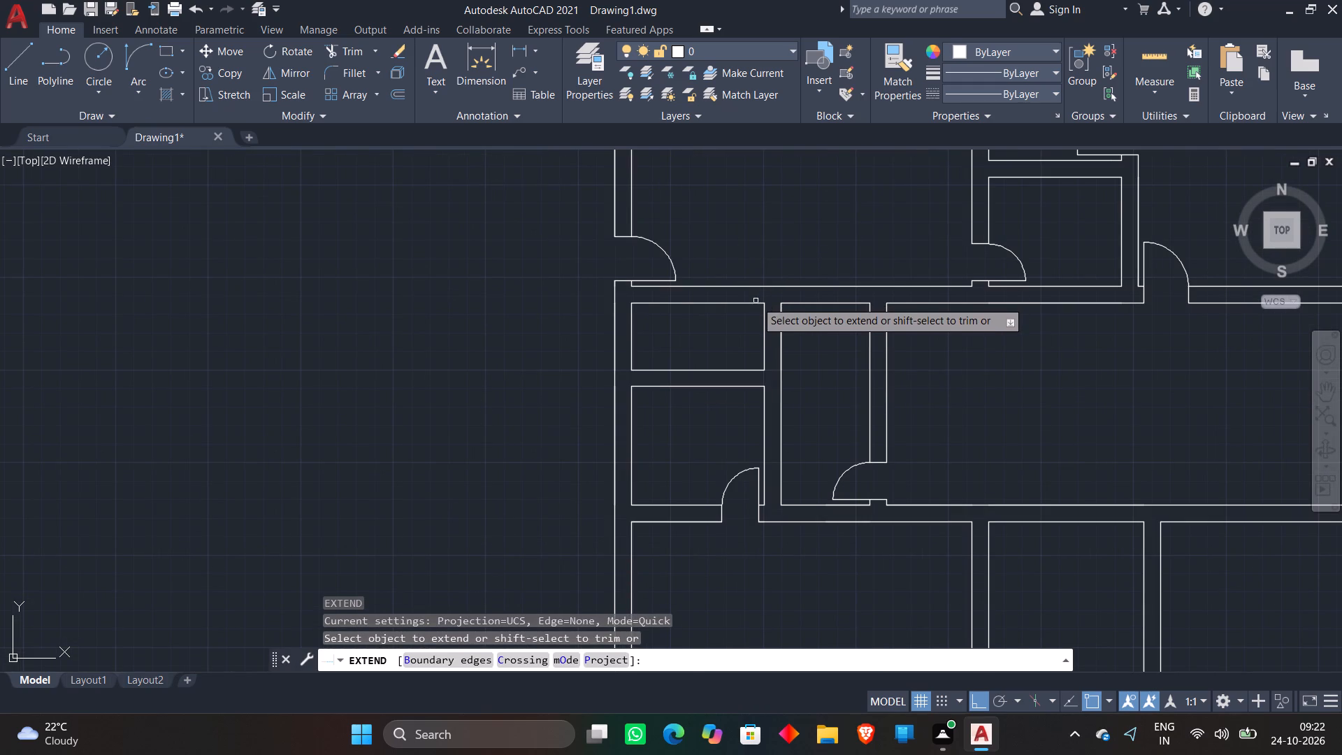
click(756, 302)
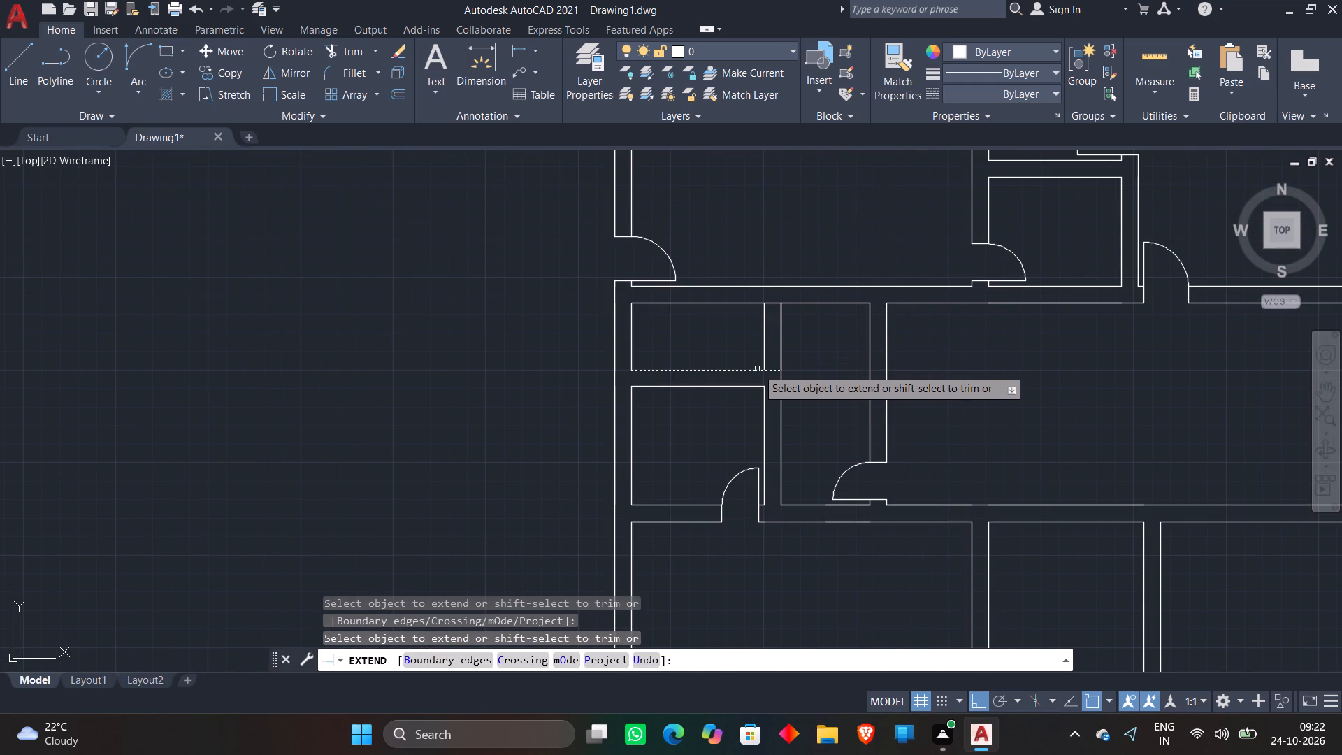
click(757, 368)
key(space)
Offset the upper small west-side room's right inner wall line eastward three times at 2" spacing inside the wall.
middle_drag(818, 336, 786, 376)
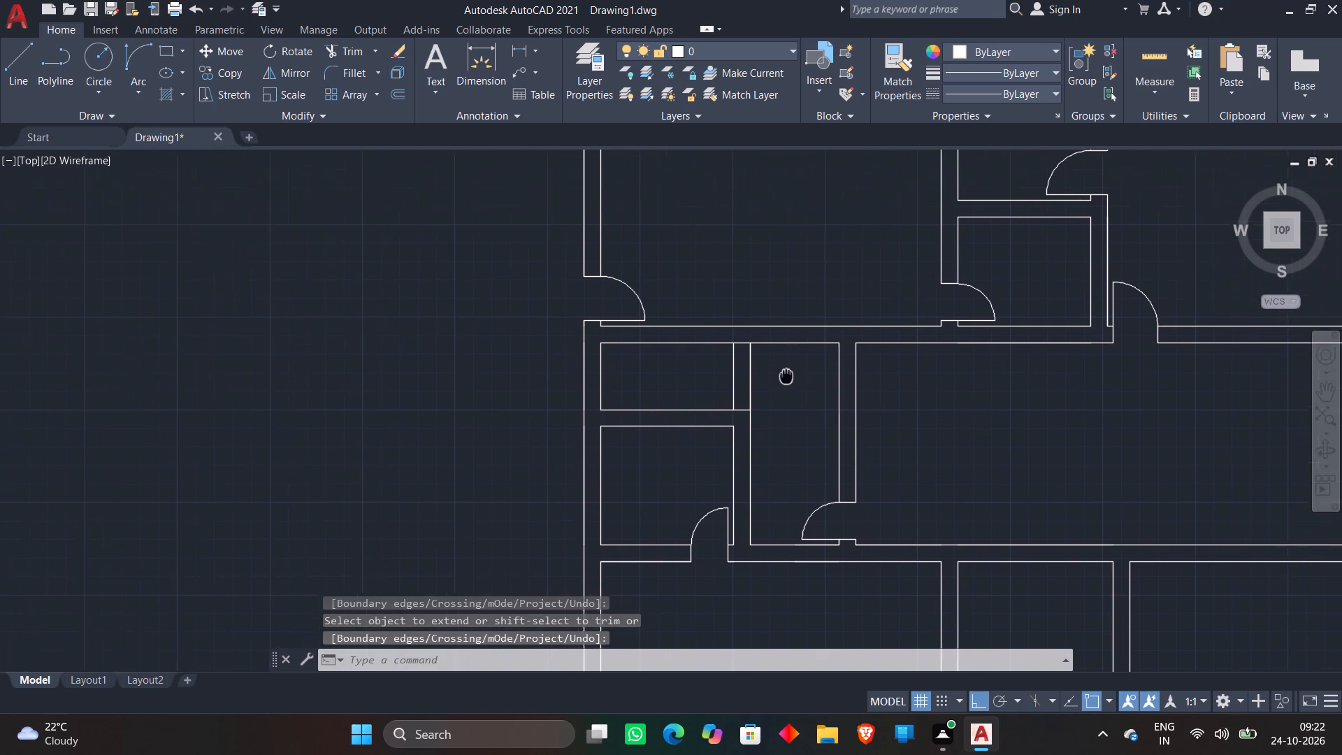
middle_drag(786, 376, 746, 387)
scroll(746, 384, up, 1)
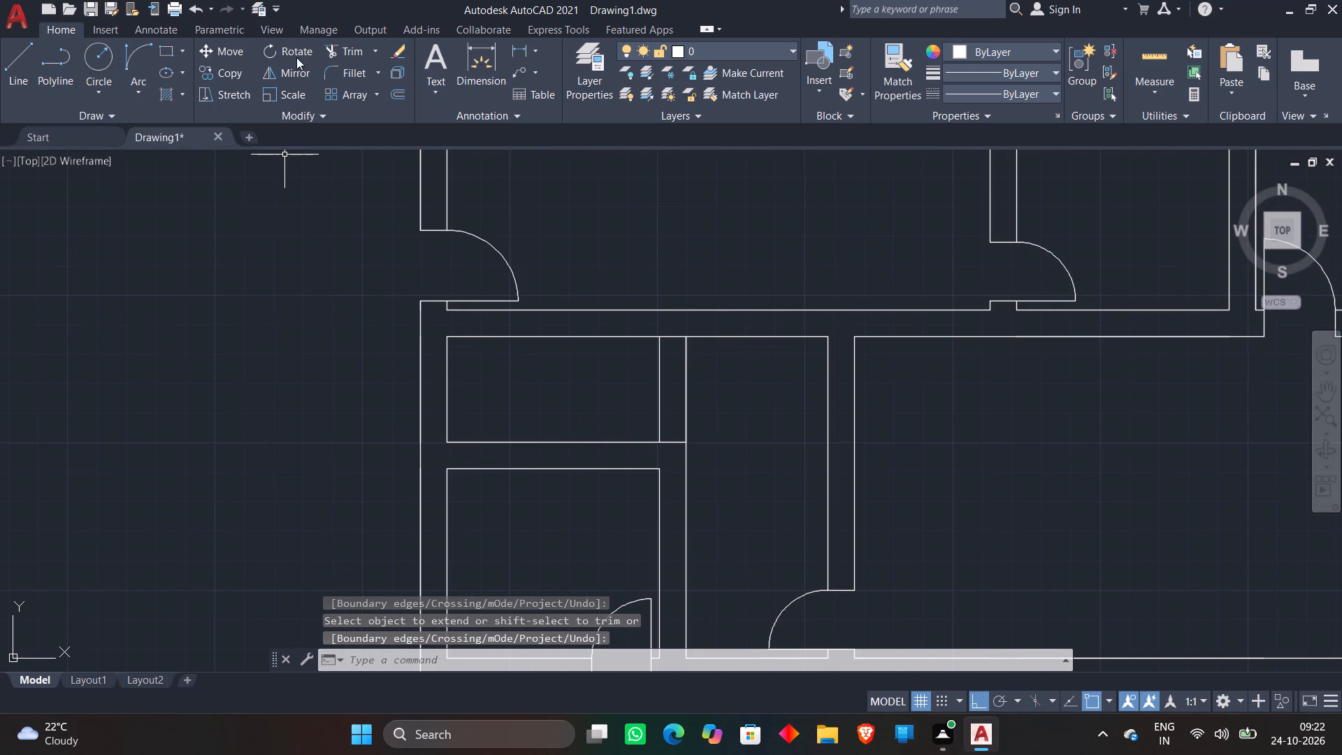
click(404, 96)
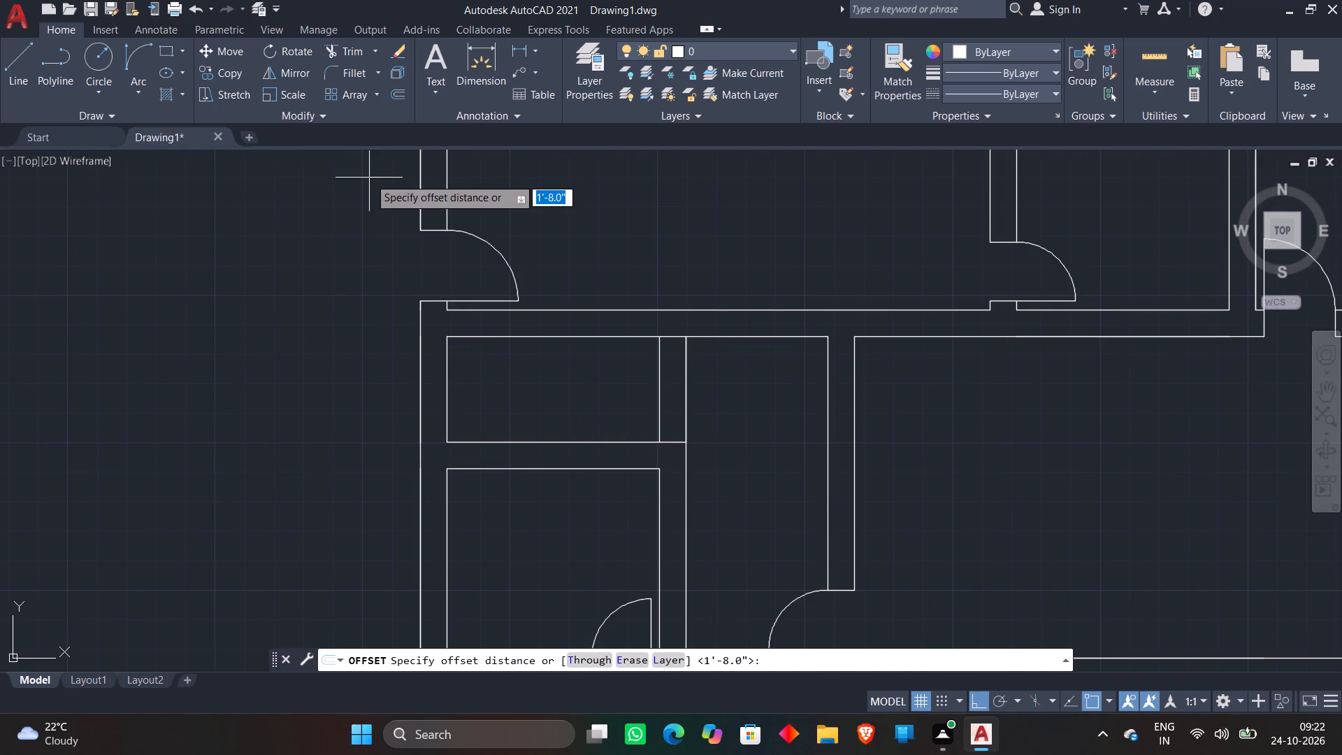
text(2")
key(Return)
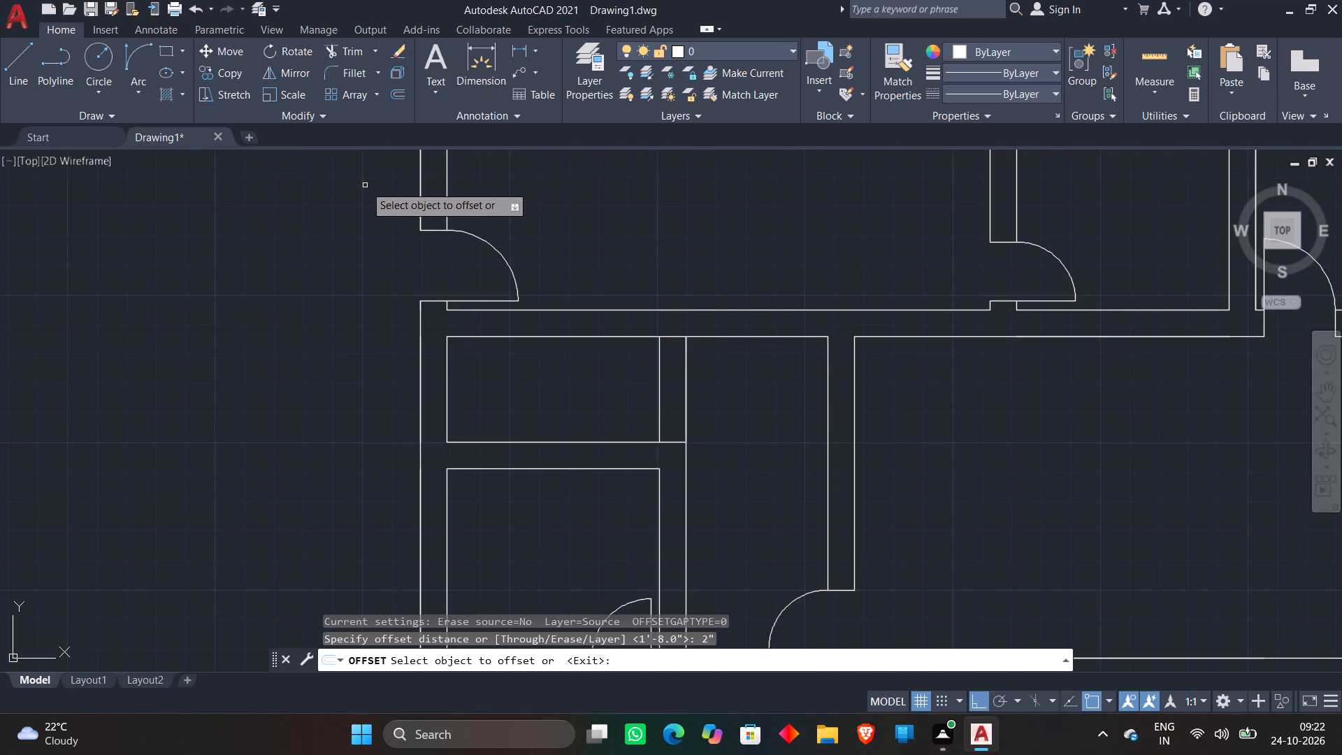
scroll(678, 389, up, 2)
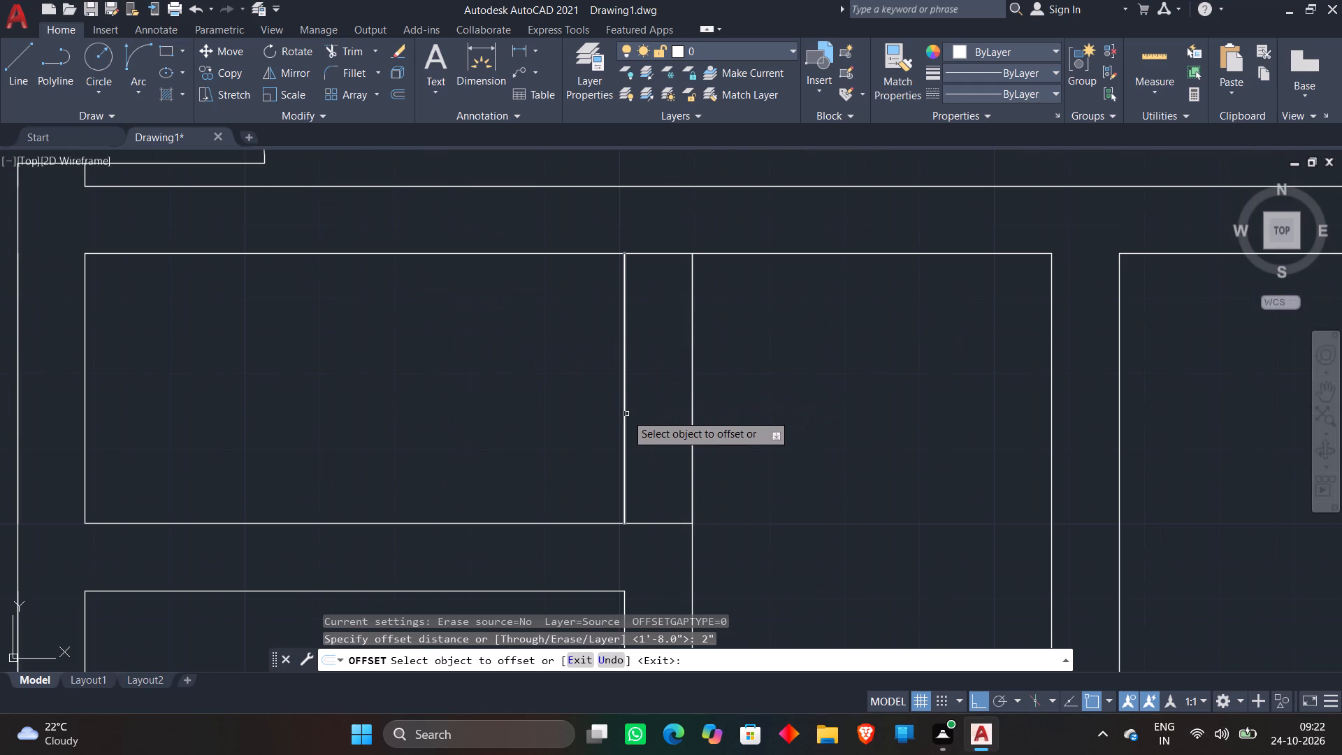
click(624, 417)
click(769, 398)
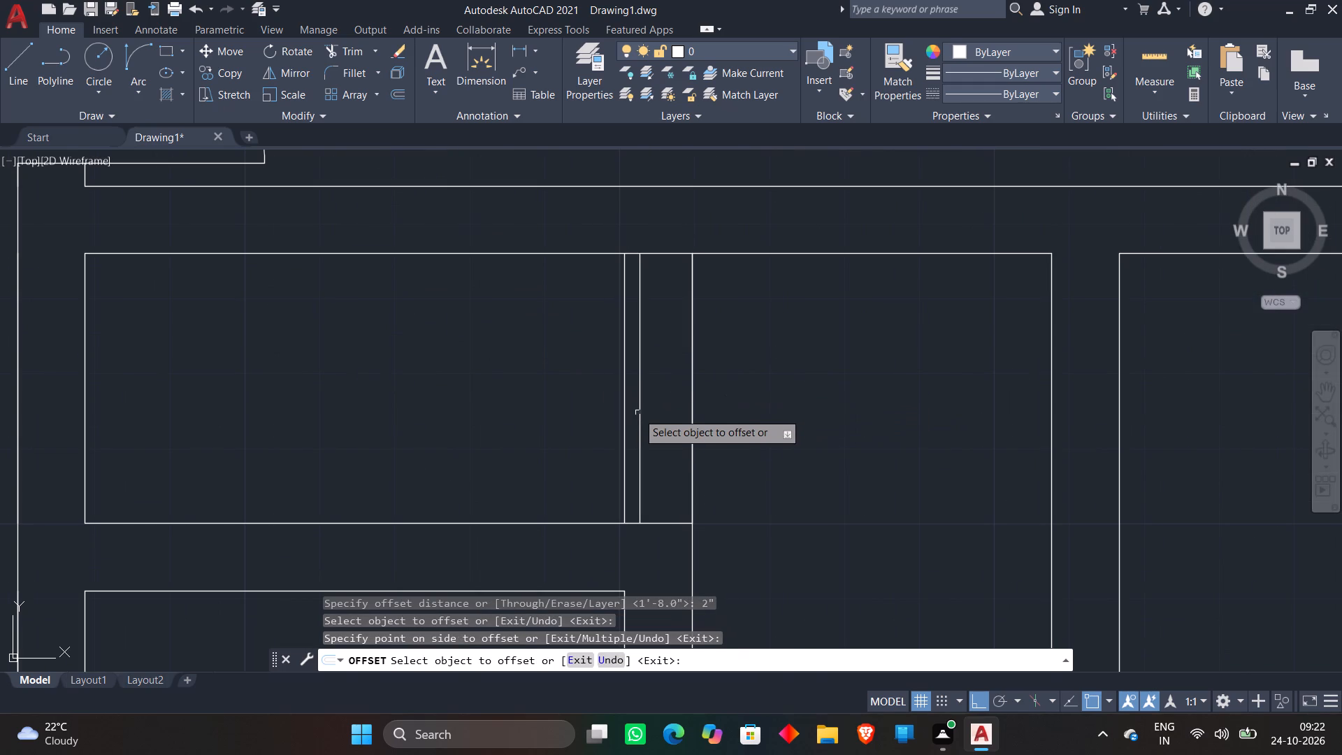
click(640, 415)
click(676, 656)
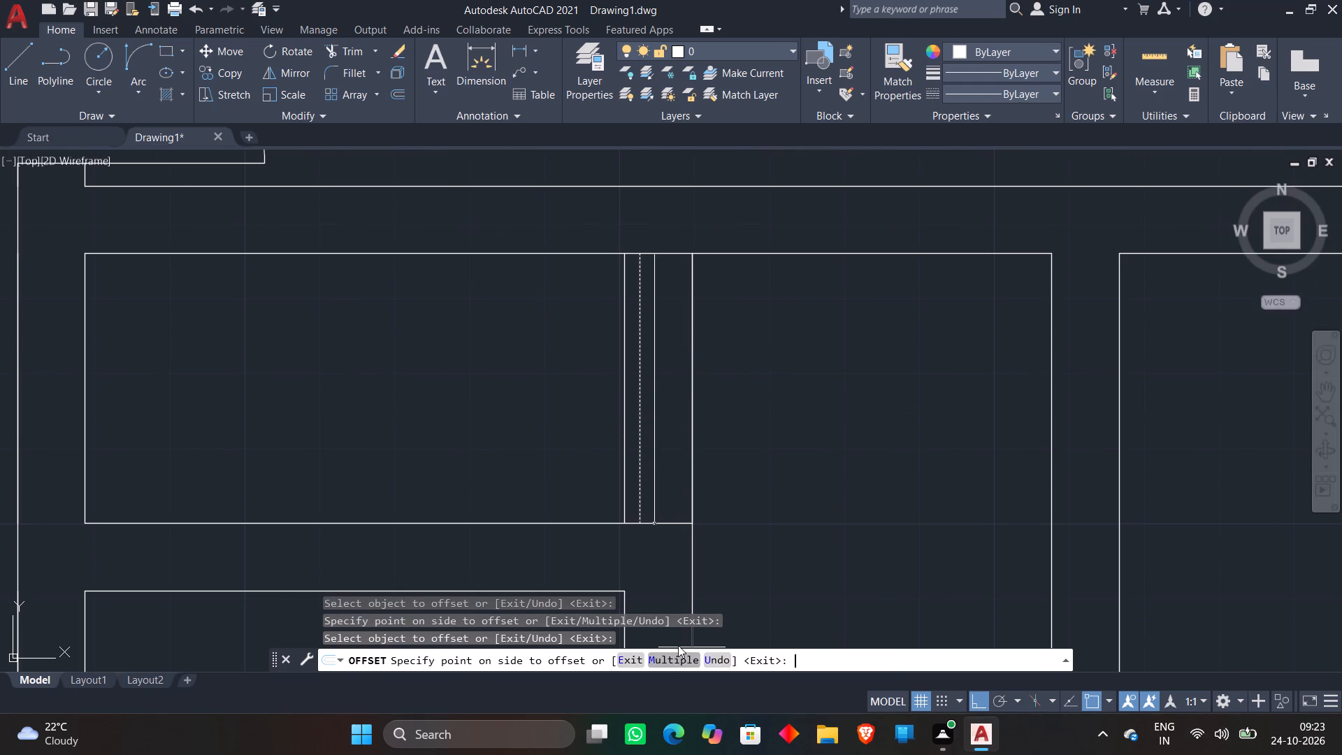
click(838, 449)
click(872, 406)
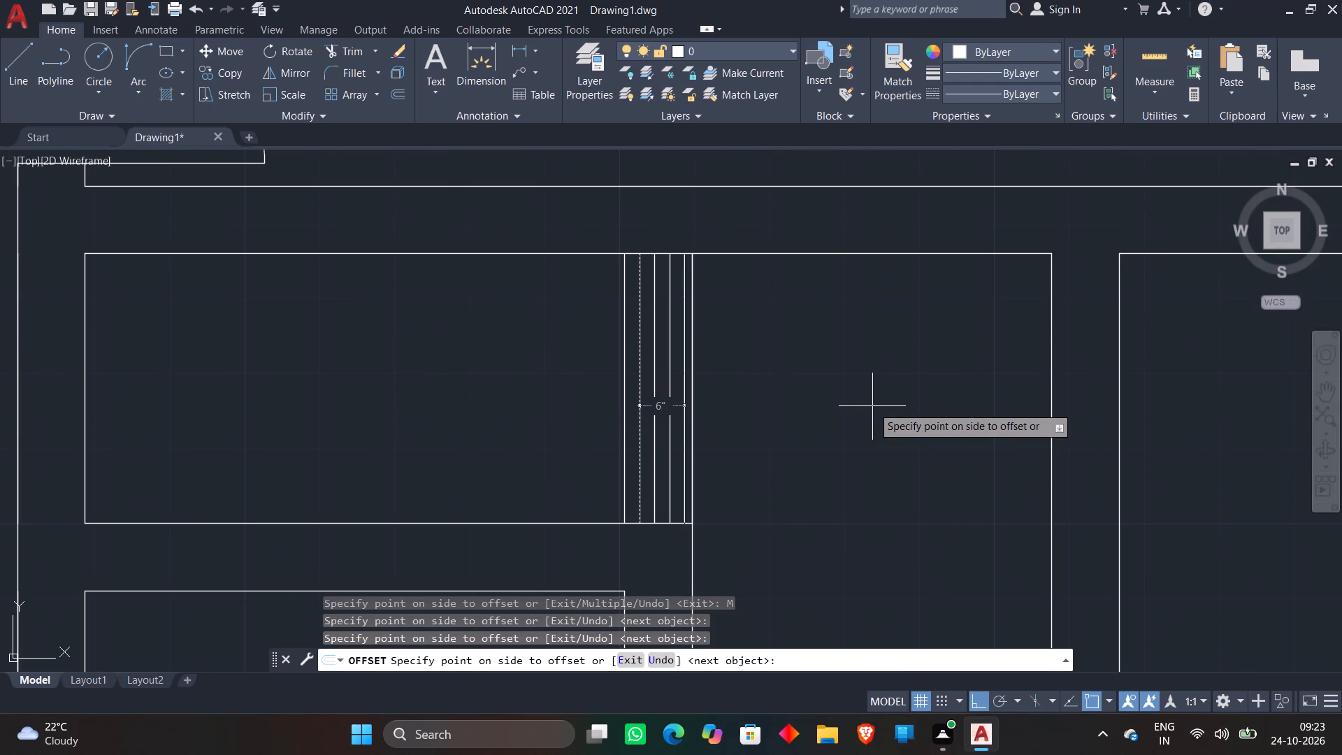
key(space)
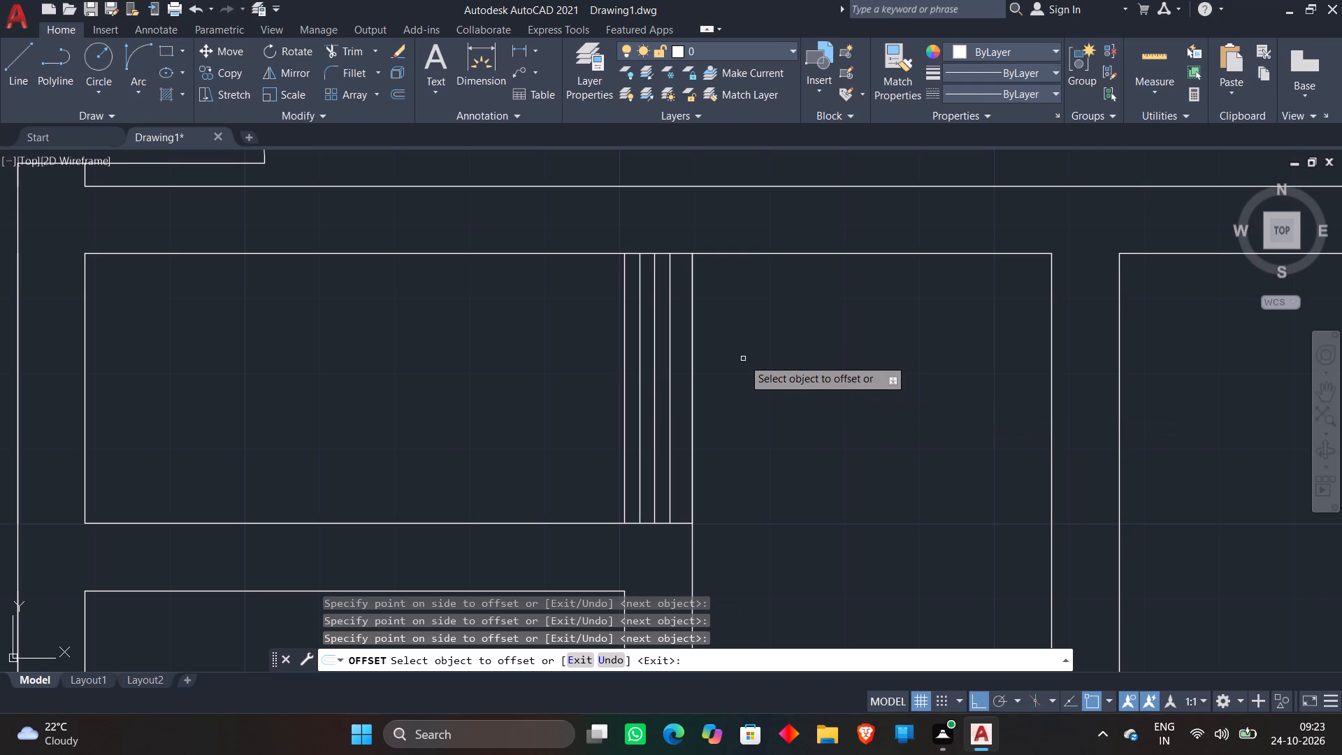
key(Escape)
Trim away the narrow room's left wall line between the upper small room's extended top and bottom lines.
text(tr)
key(space)
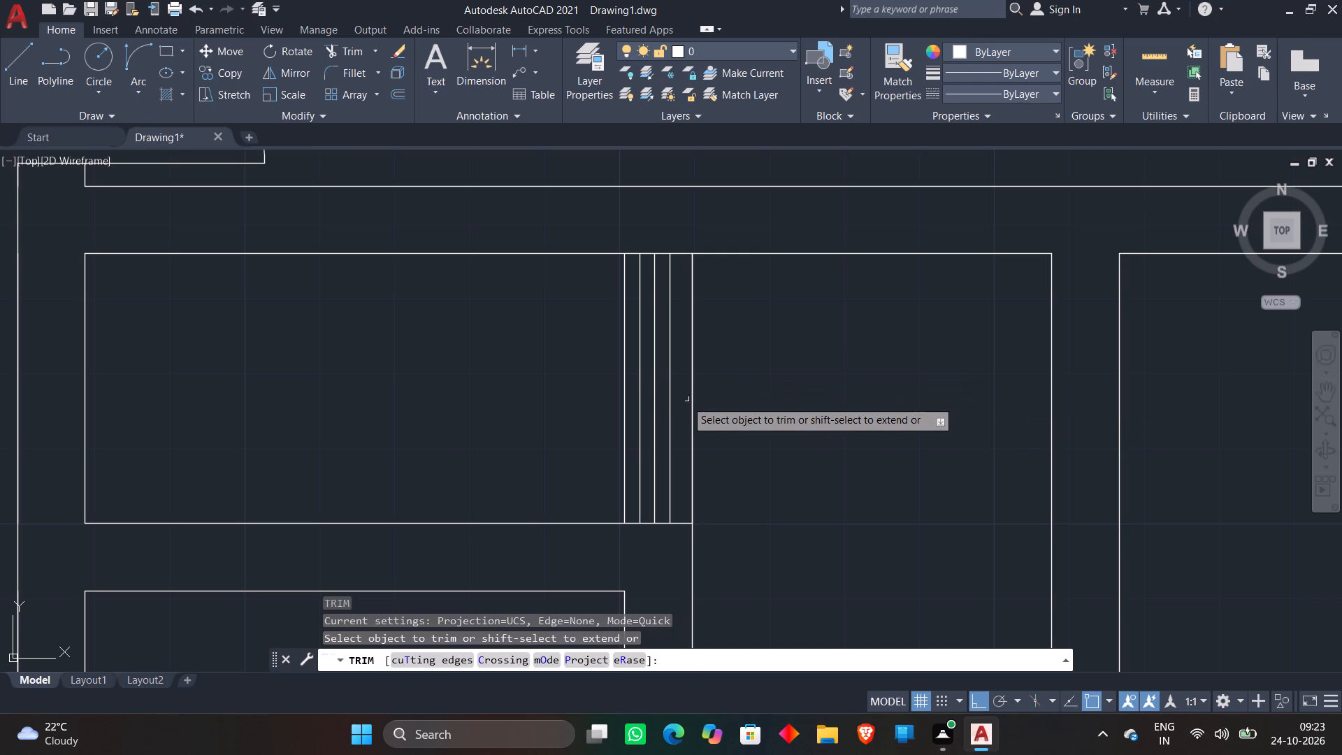
click(694, 398)
click(692, 398)
click(691, 401)
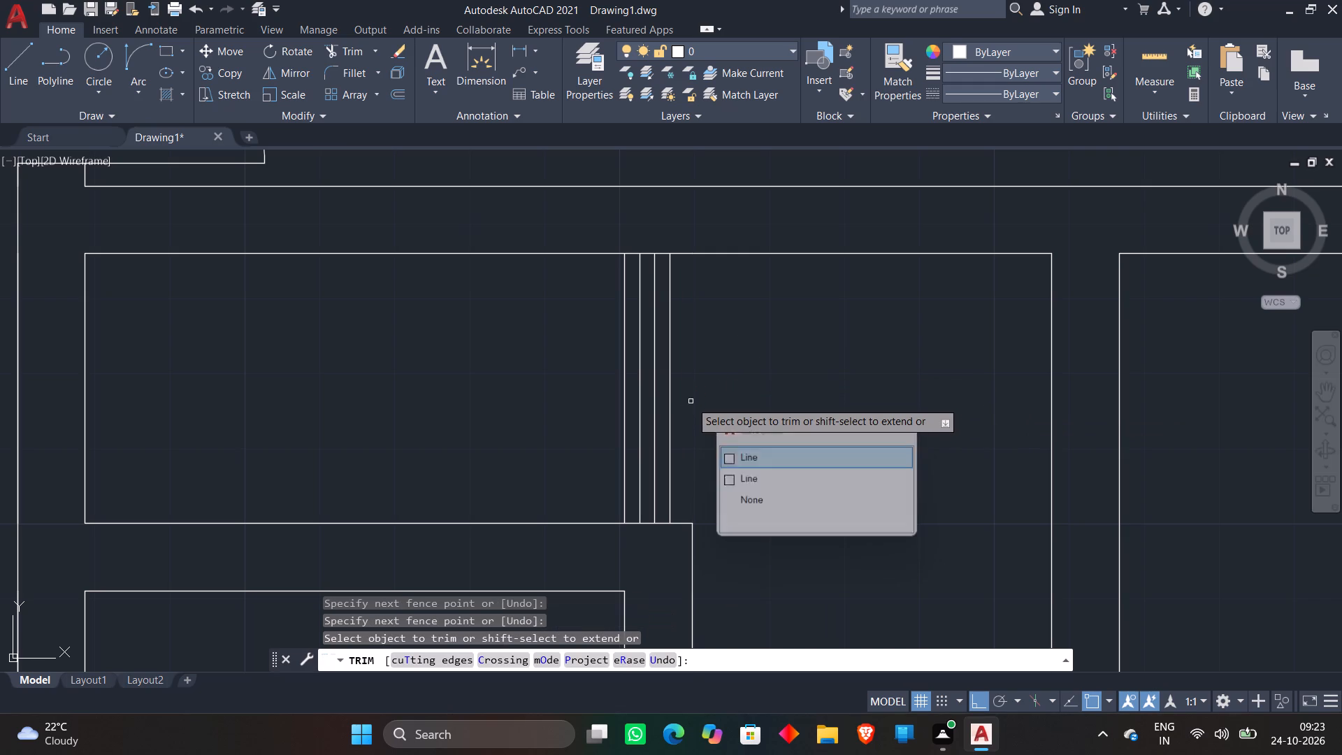
scroll(711, 384, down, 4)
key(Escape)
Move the four closely spaced vertical lines east so the last one ends at the narrow room's left wall corner.
scroll(680, 398, up, 2)
click(682, 394)
click(820, 367)
click(799, 395)
click(663, 391)
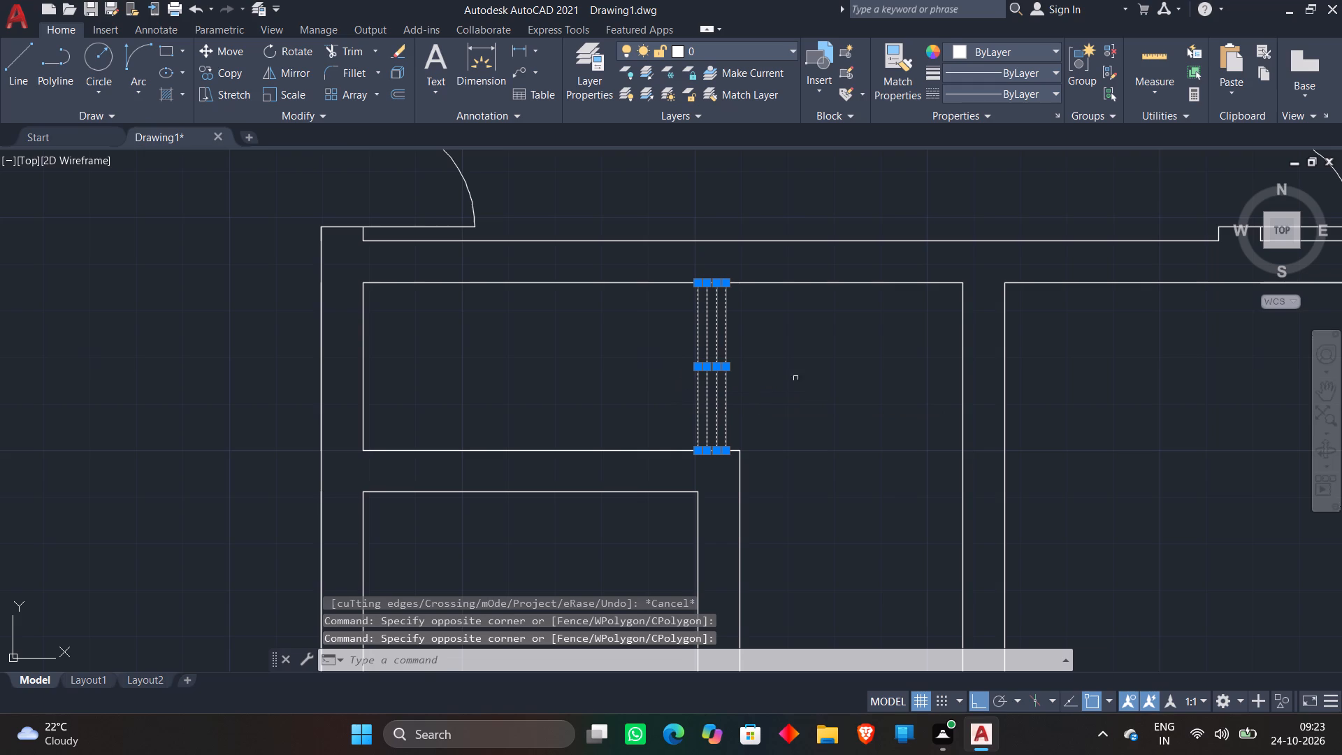
key(m)
key(space)
scroll(751, 422, up, 2)
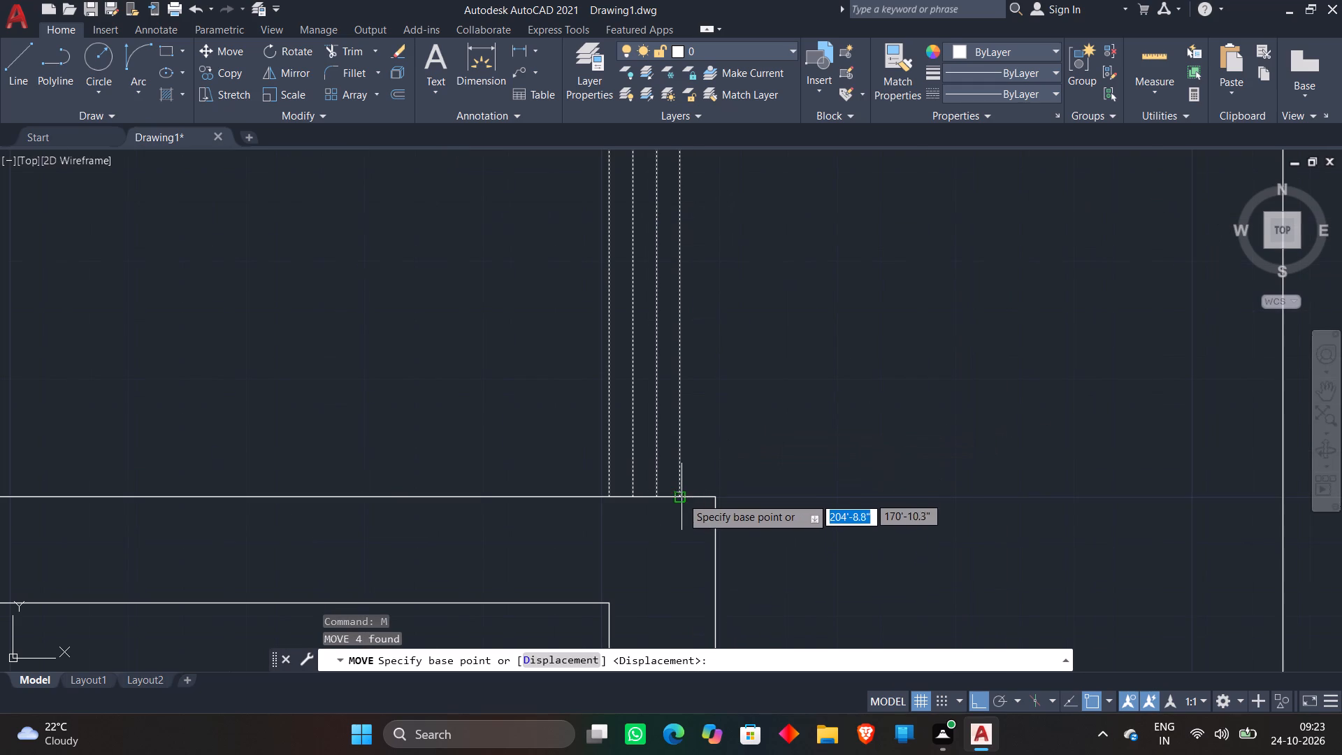
click(682, 498)
click(718, 493)
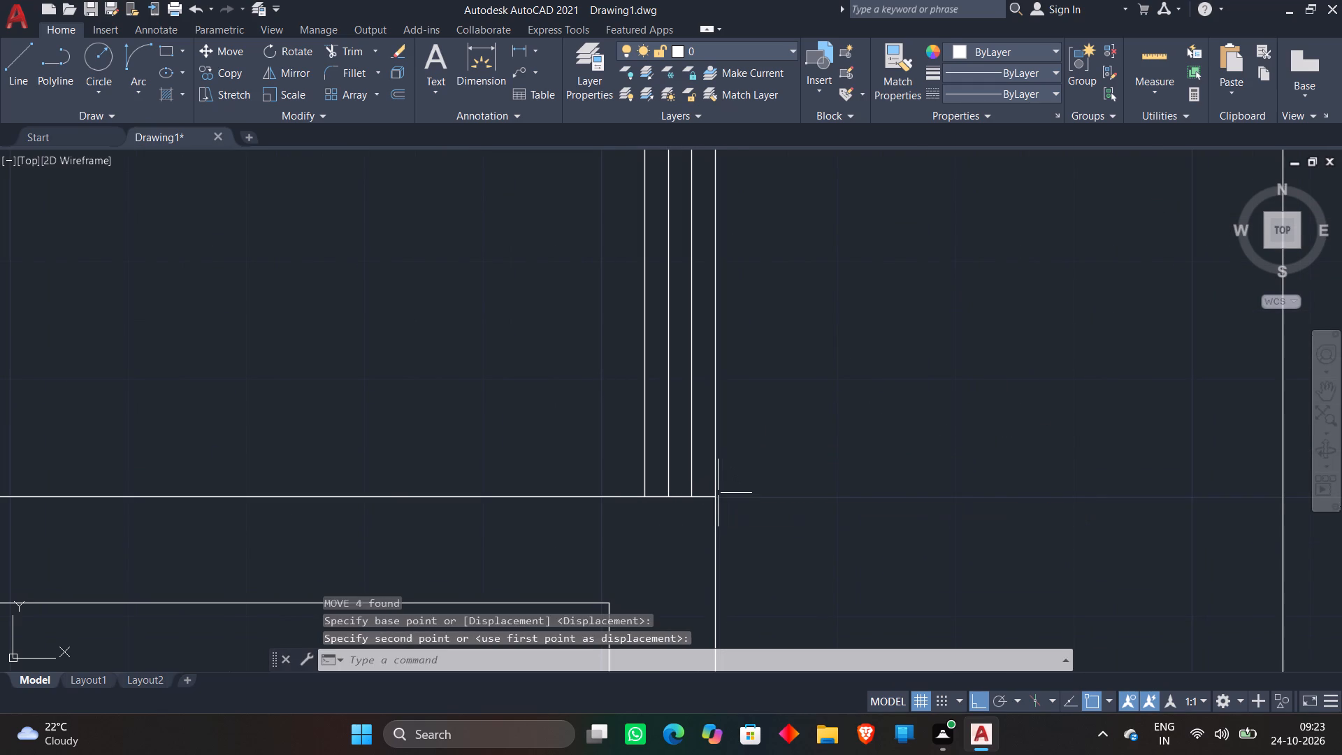
key(space)
scroll(746, 477, down, 3)
key(Escape)
Offset the right wall line of the room south of the small rooms 3" inward and extend it through the top wall.
scroll(768, 458, down, 2)
middle_drag(770, 477, 694, 428)
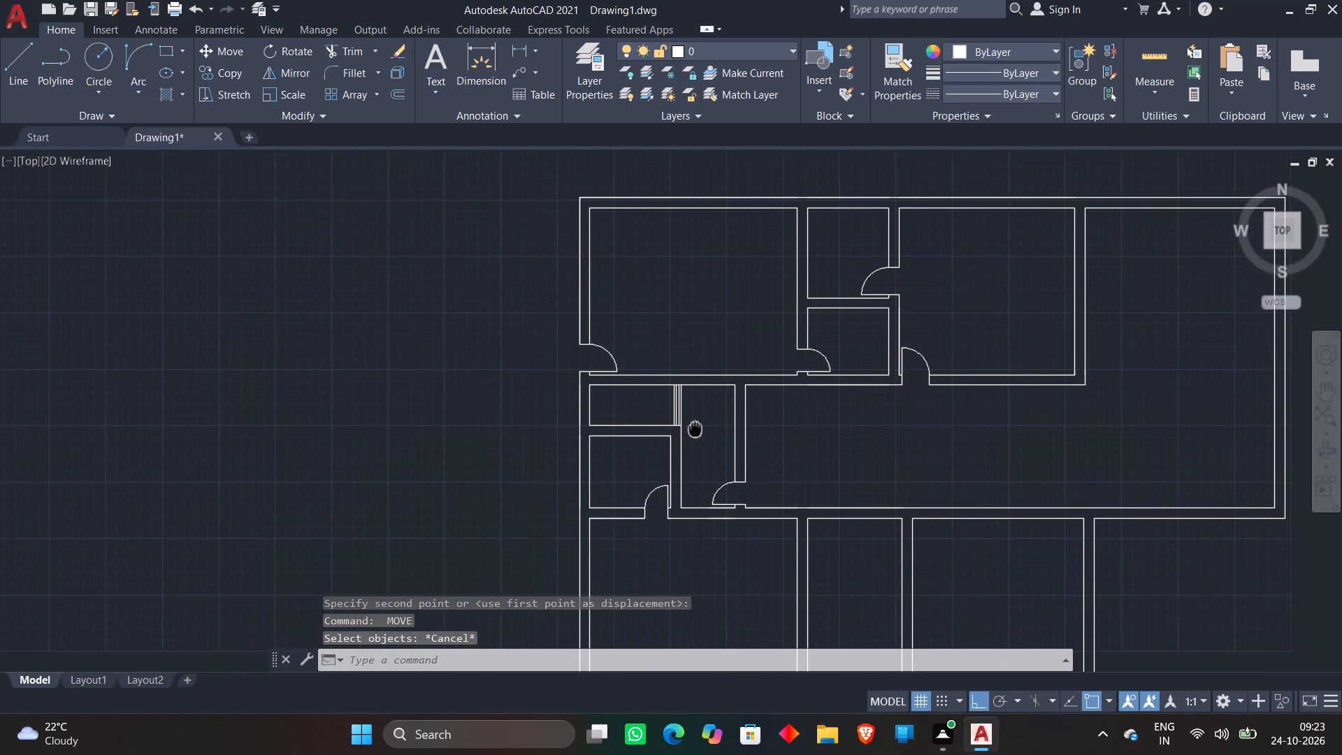
middle_drag(694, 428, 693, 427)
middle_drag(762, 556, 743, 465)
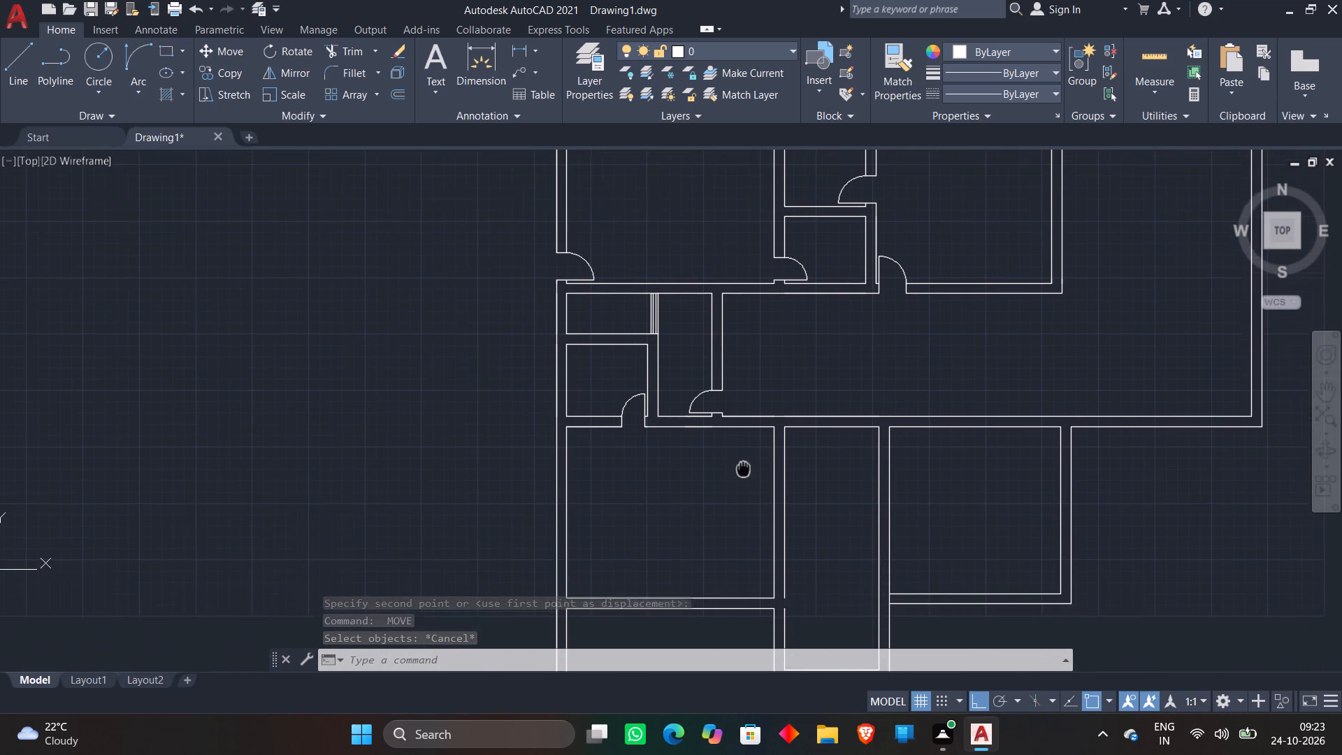
middle_drag(743, 465, 743, 429)
scroll(753, 416, up, 2)
key(o)
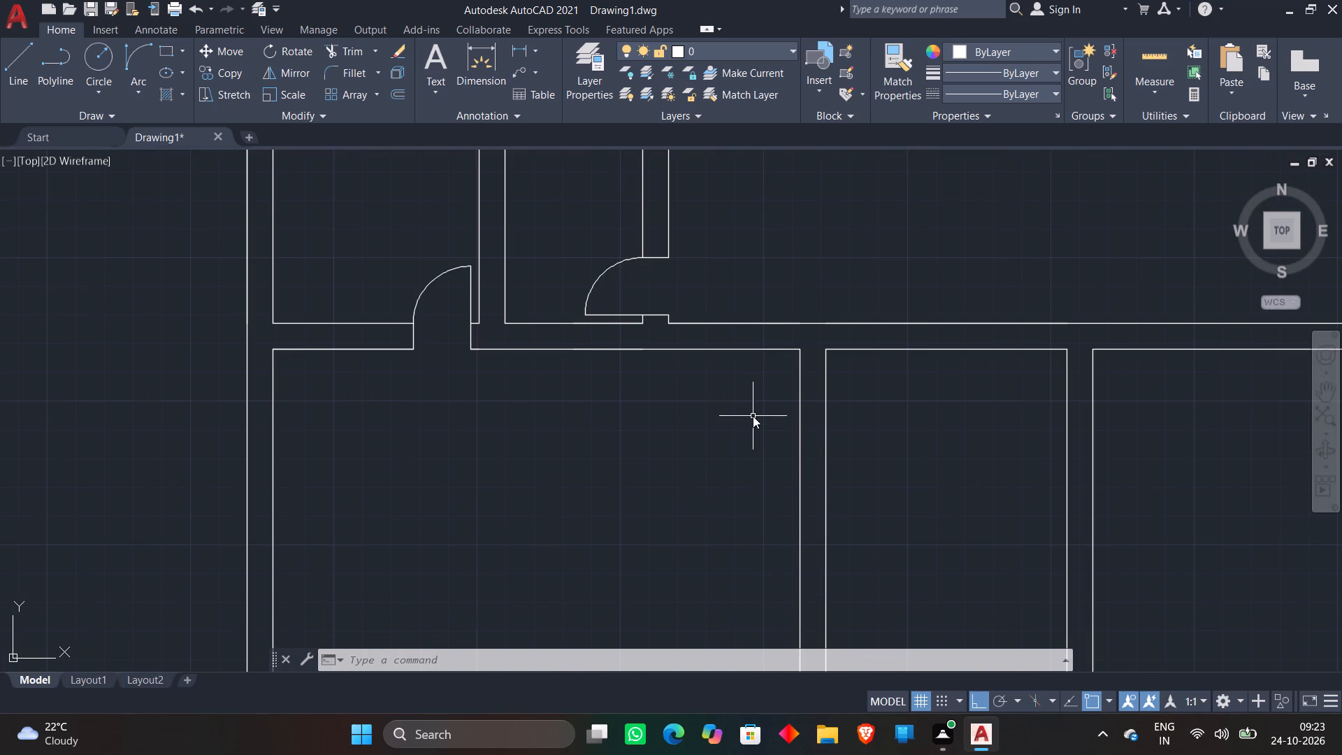
key(Return)
text(3")
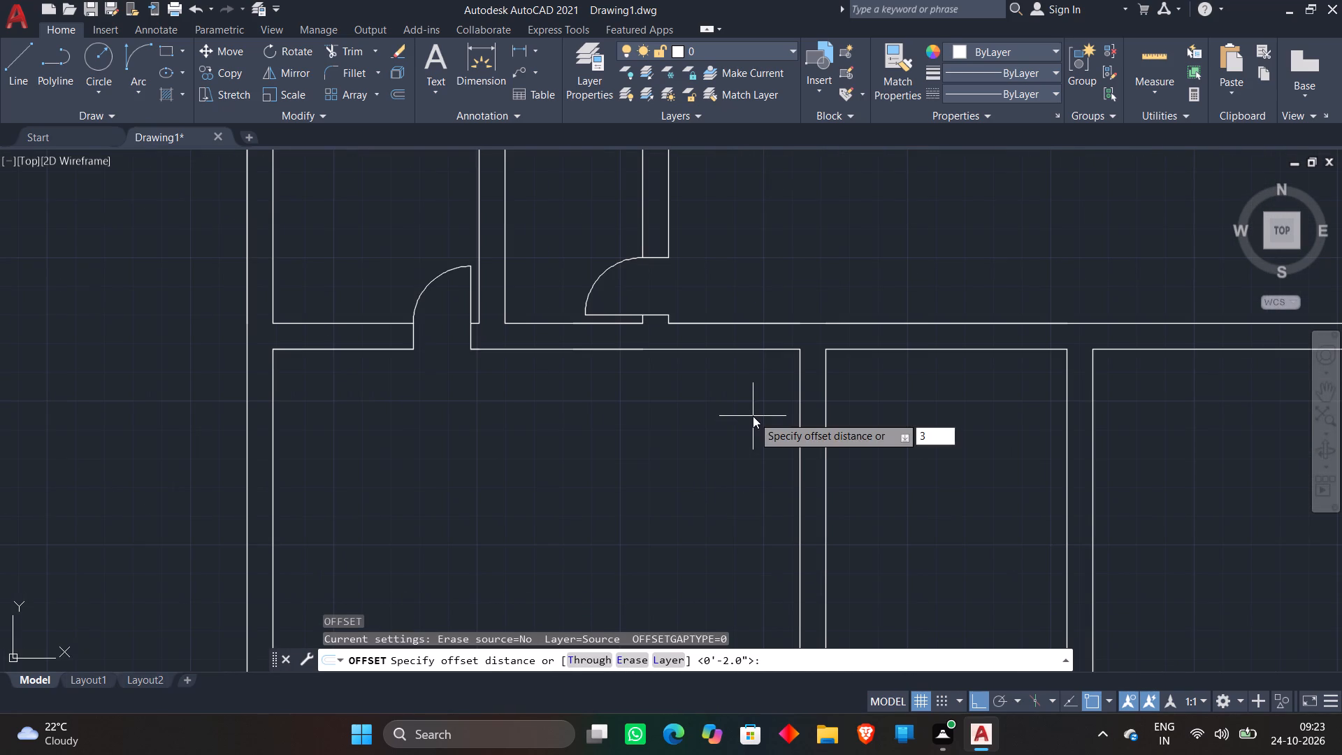
key(Return)
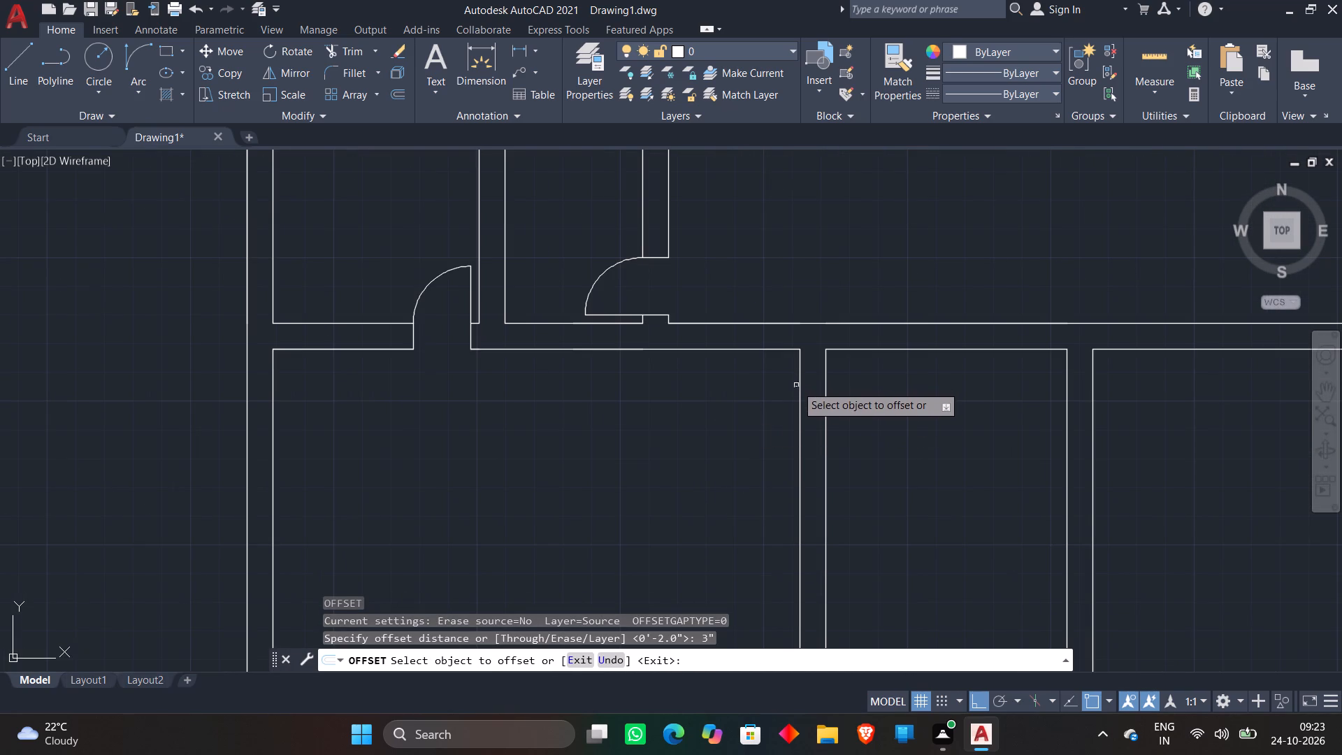
click(800, 393)
click(655, 424)
key(Escape)
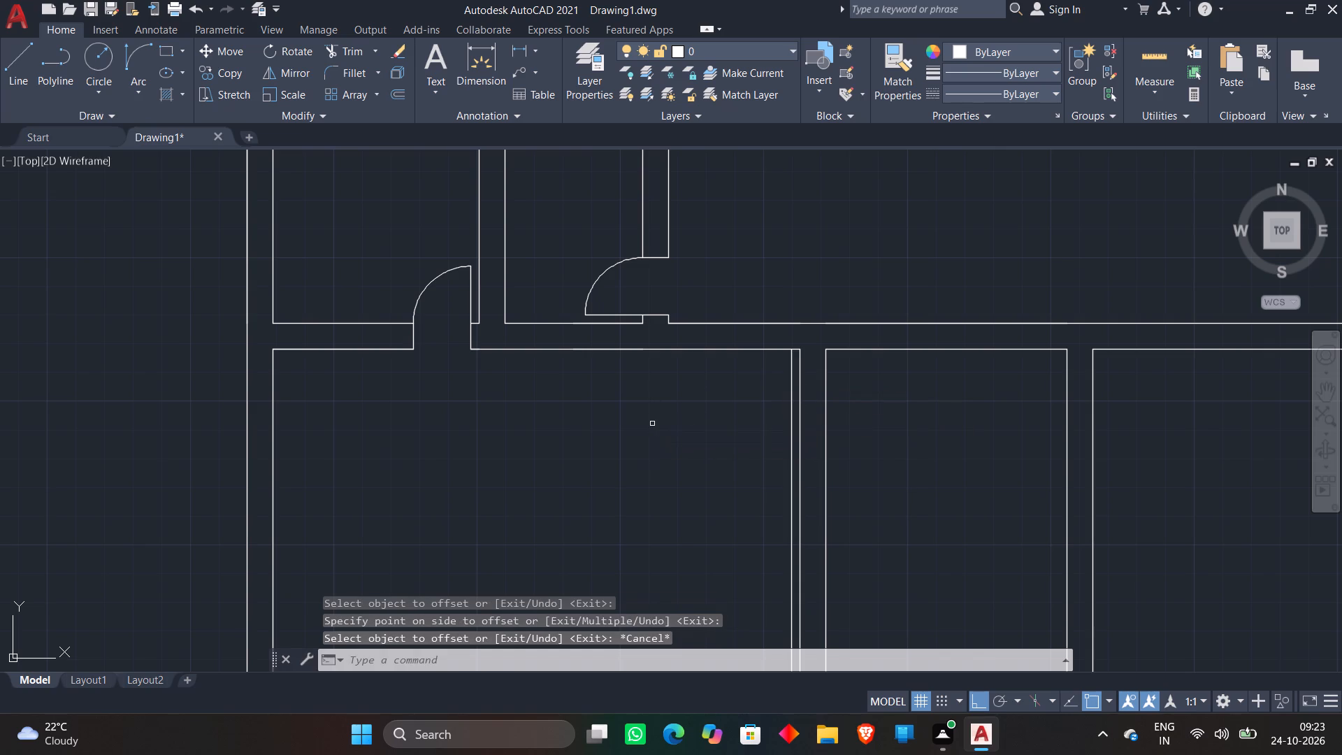
text(ex)
key(space)
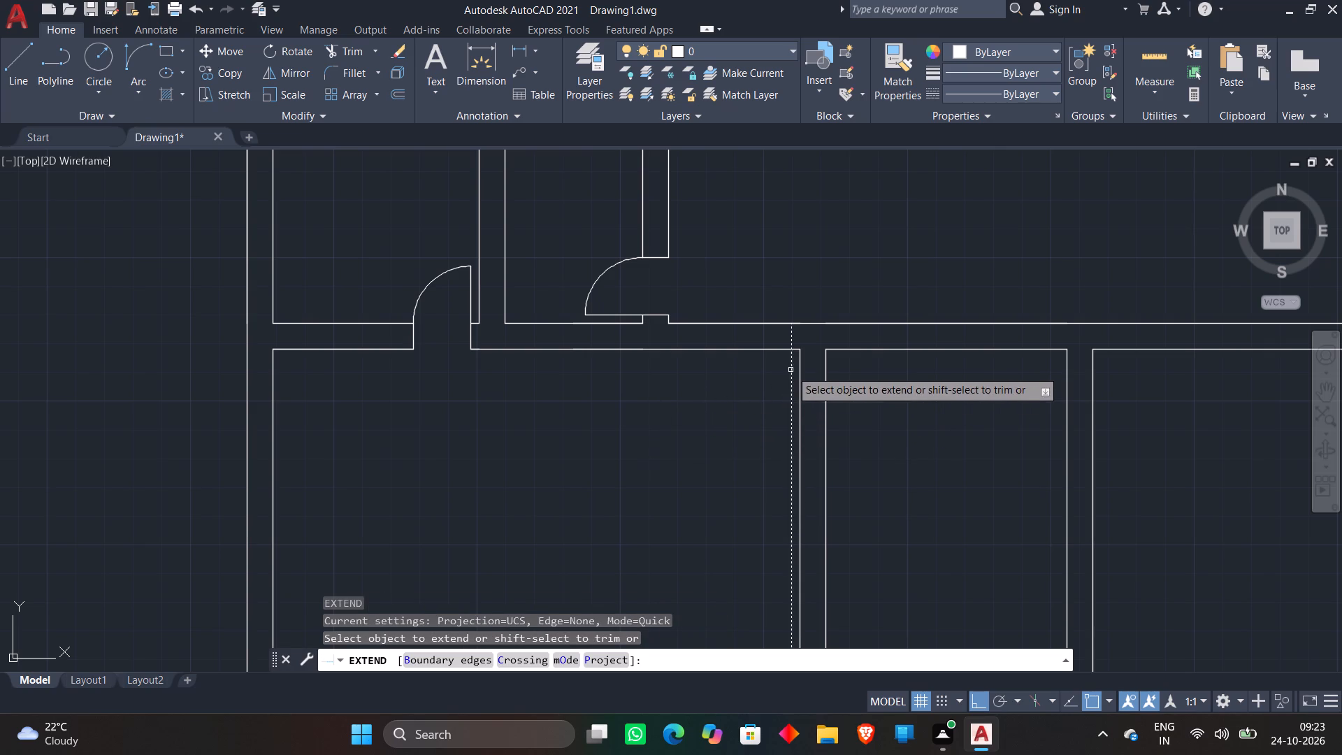
click(791, 370)
key(Escape)
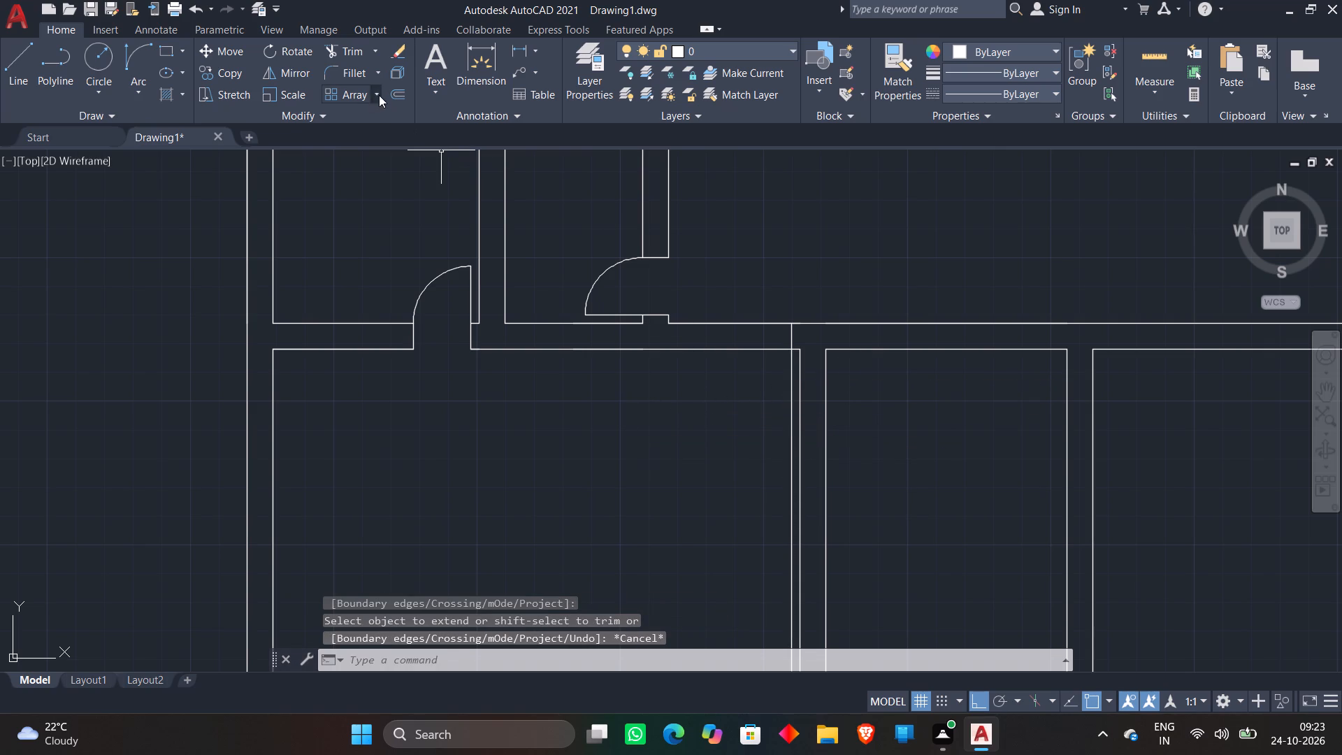
Offset the 3" guide 2' to the west and the same room's top inner wall line 2' downward as door guides.
click(394, 95)
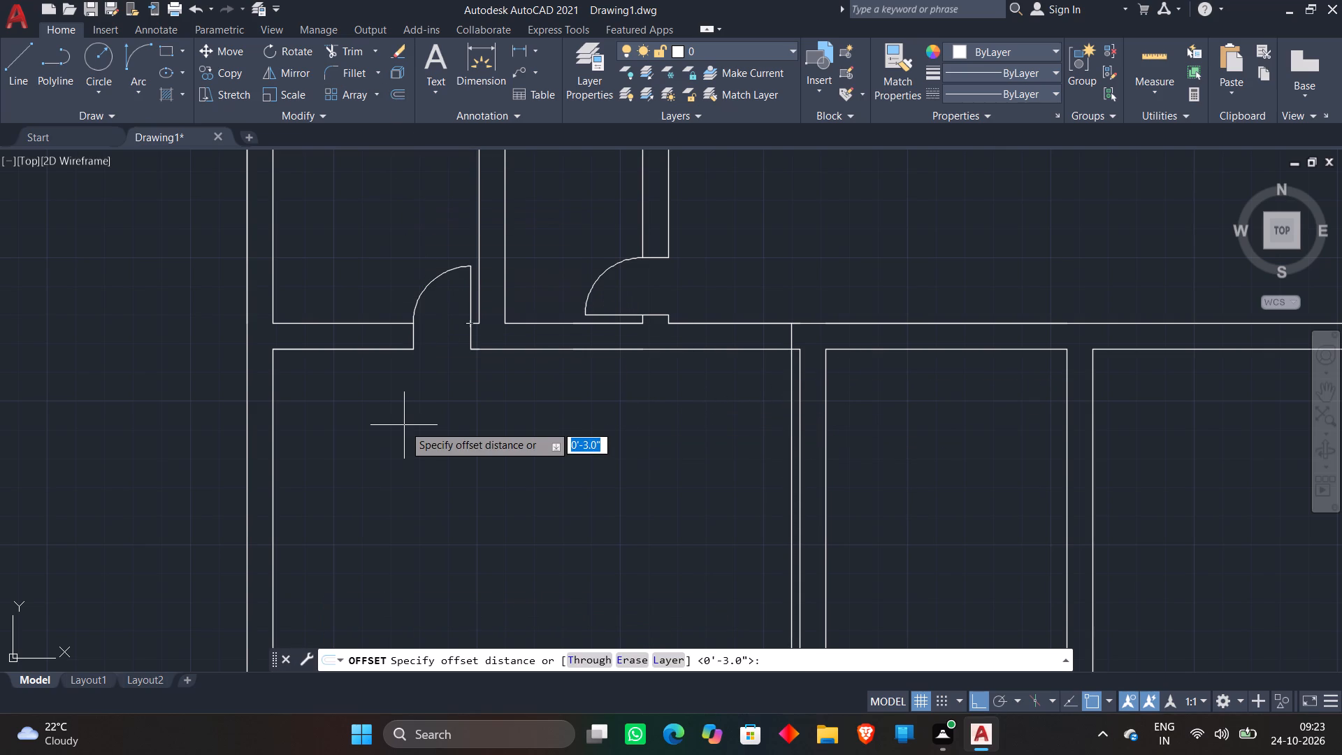
text(2')
key(Return)
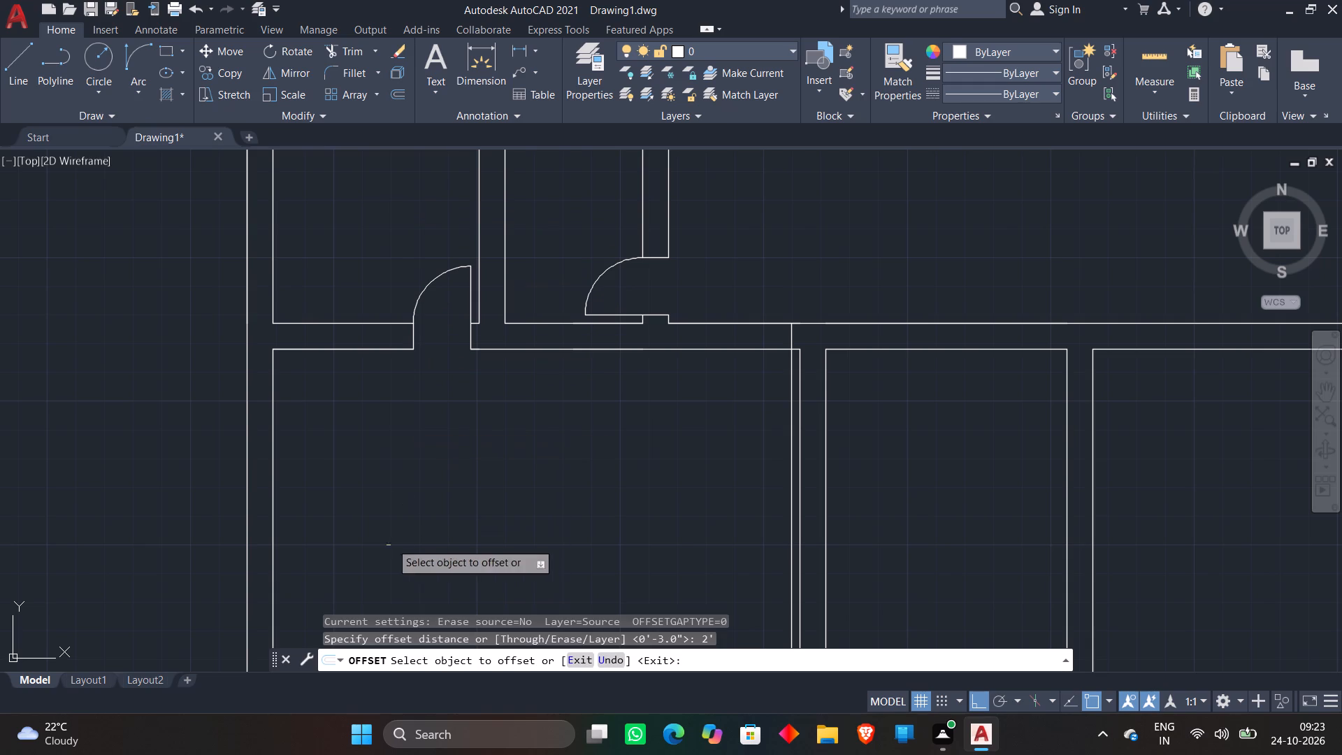
click(792, 340)
click(498, 361)
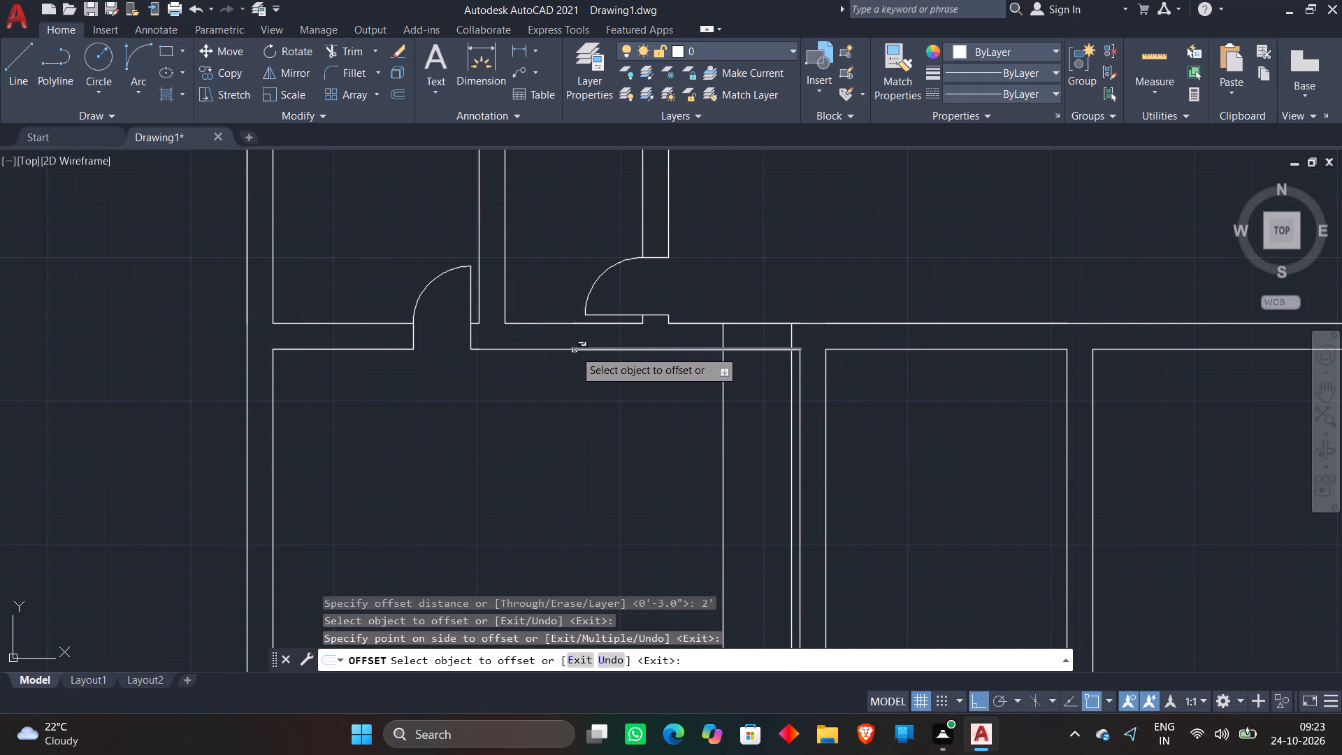
click(576, 350)
click(566, 398)
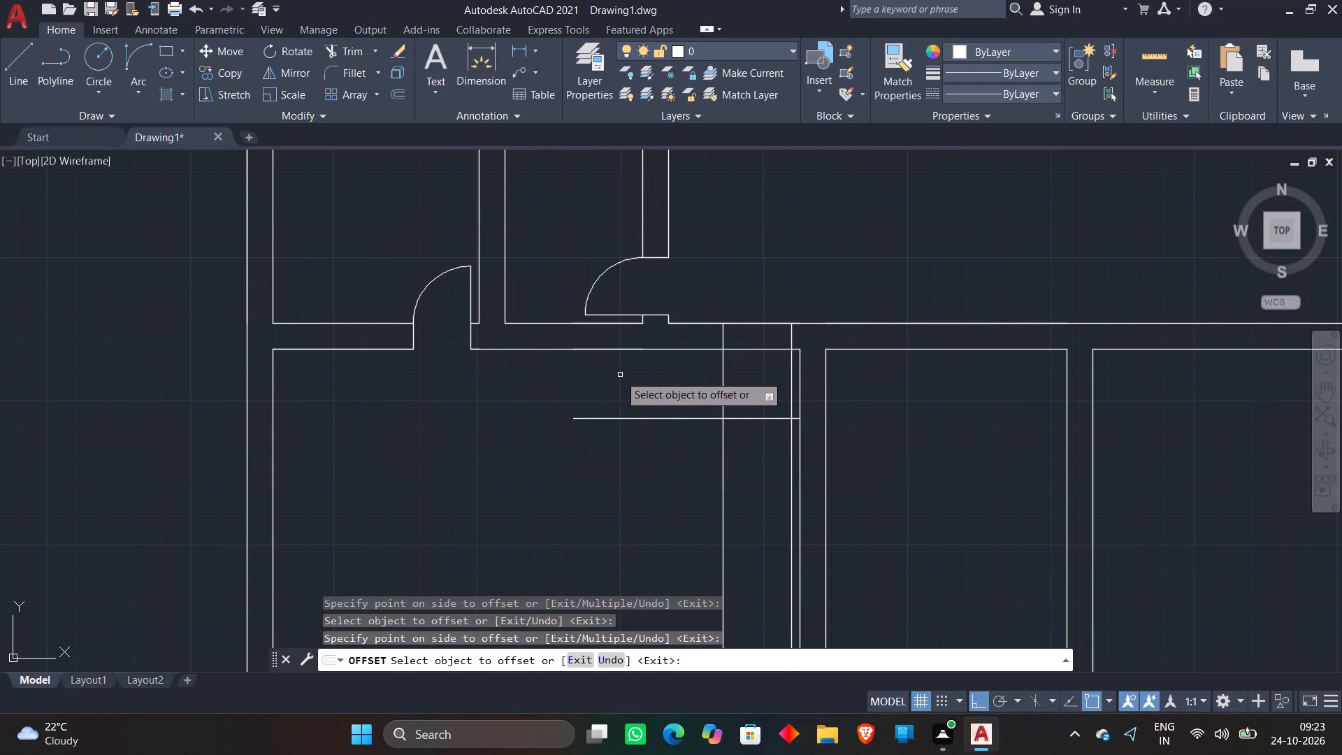
key(space)
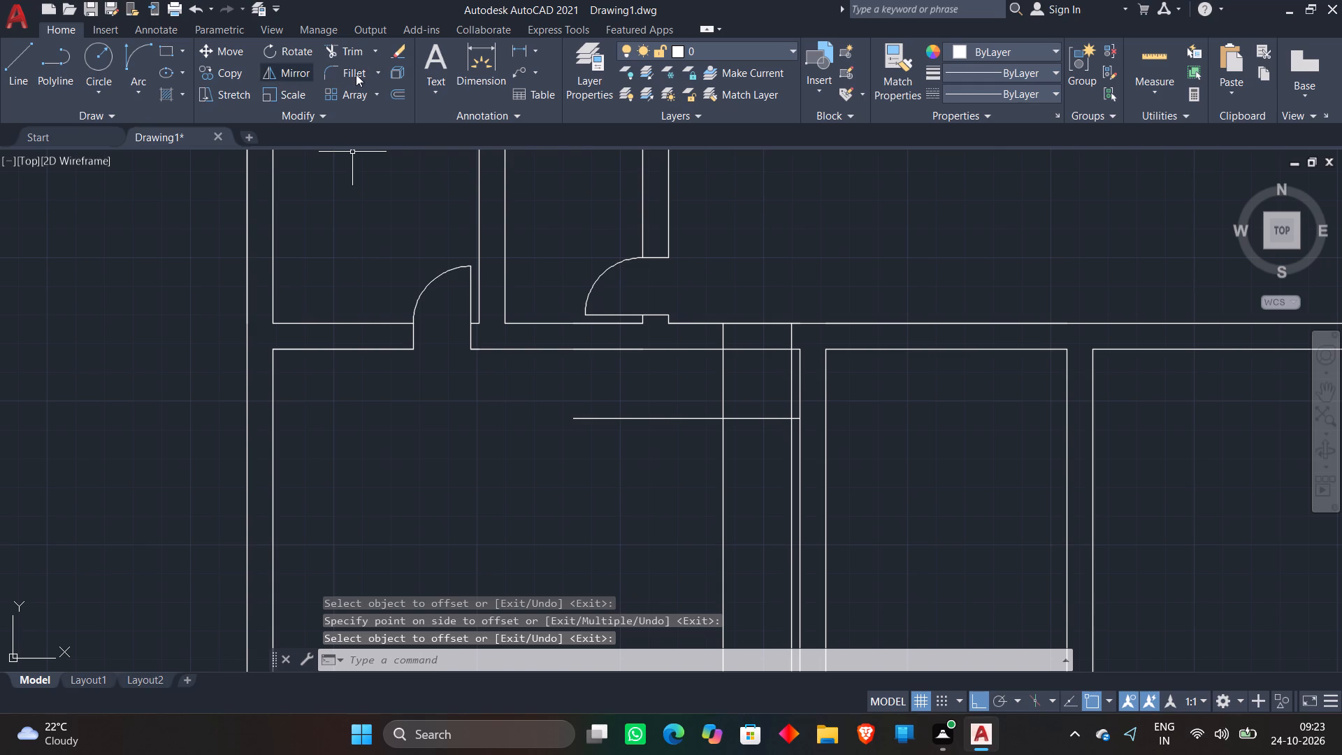
Draw the door arc from the 2' vertical guide at the top inner wall line to the 3" guide's crossing with the horizontal guide.
click(131, 45)
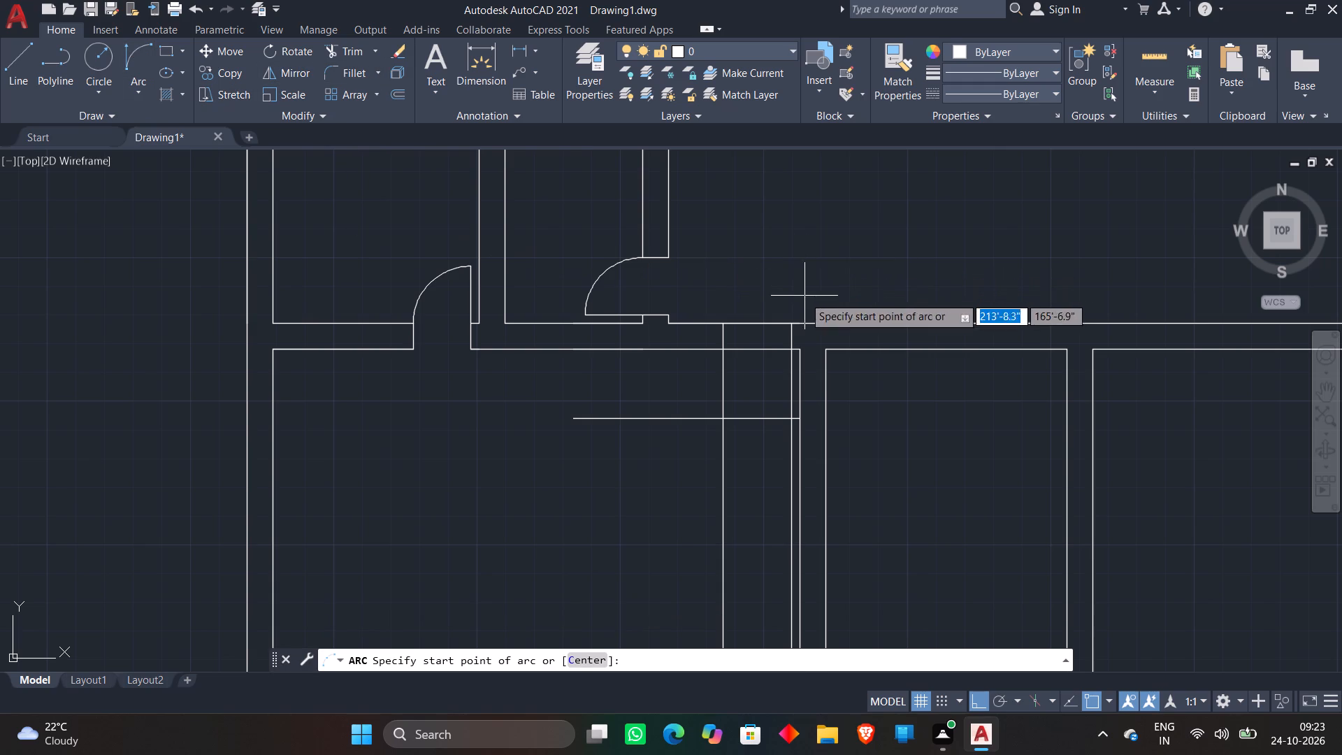
scroll(729, 354, up, 2)
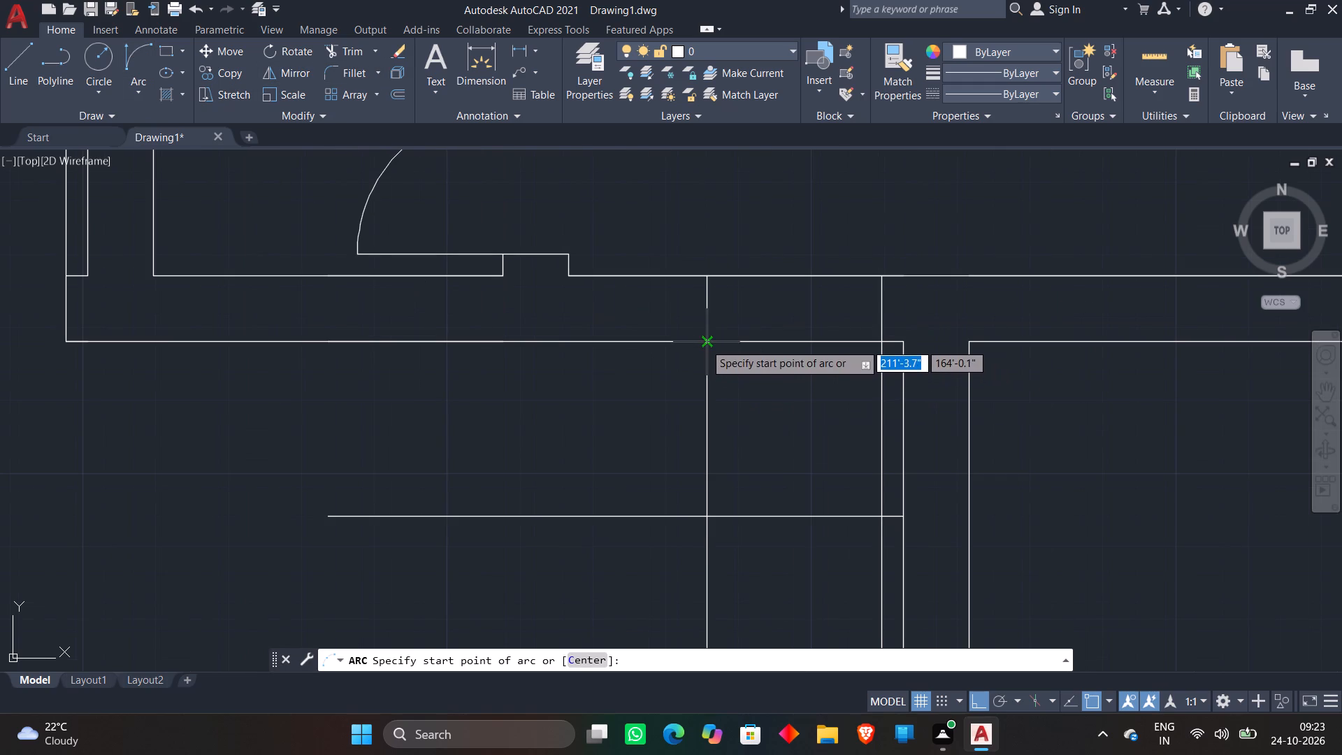
click(705, 343)
click(878, 515)
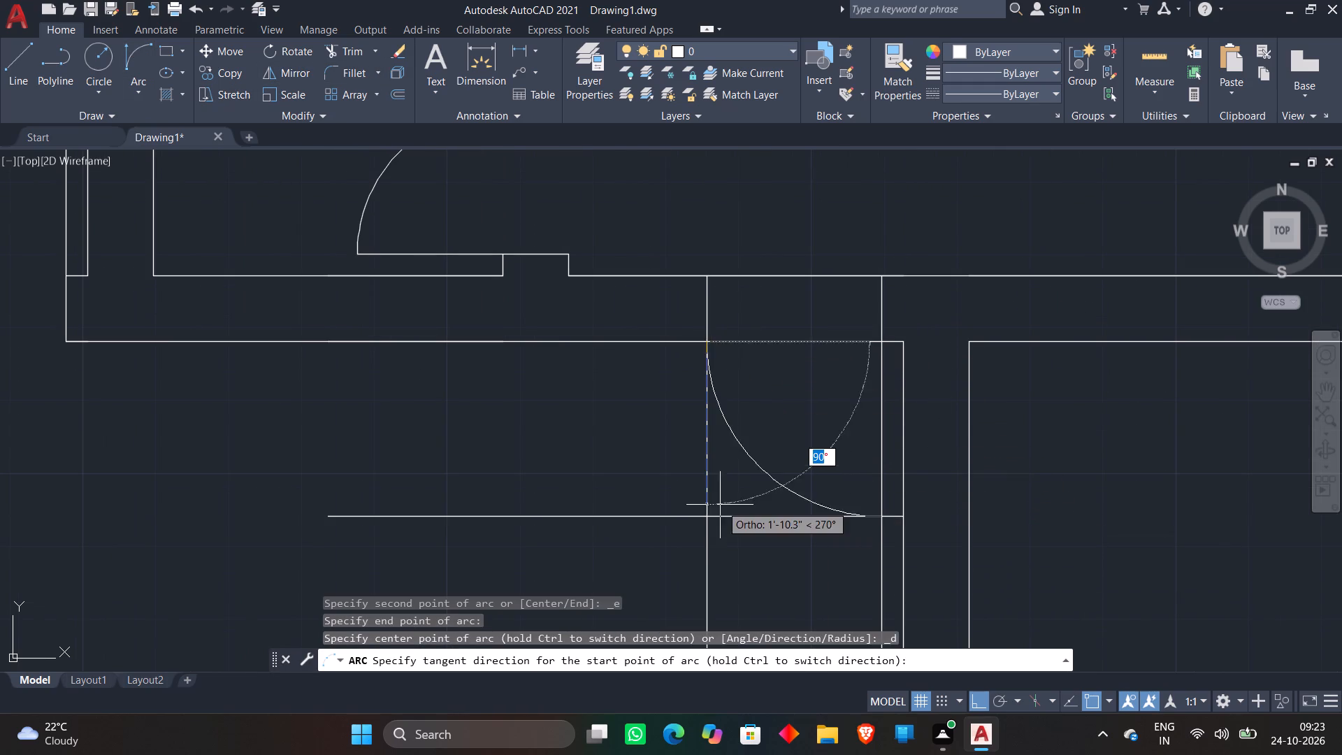
click(620, 489)
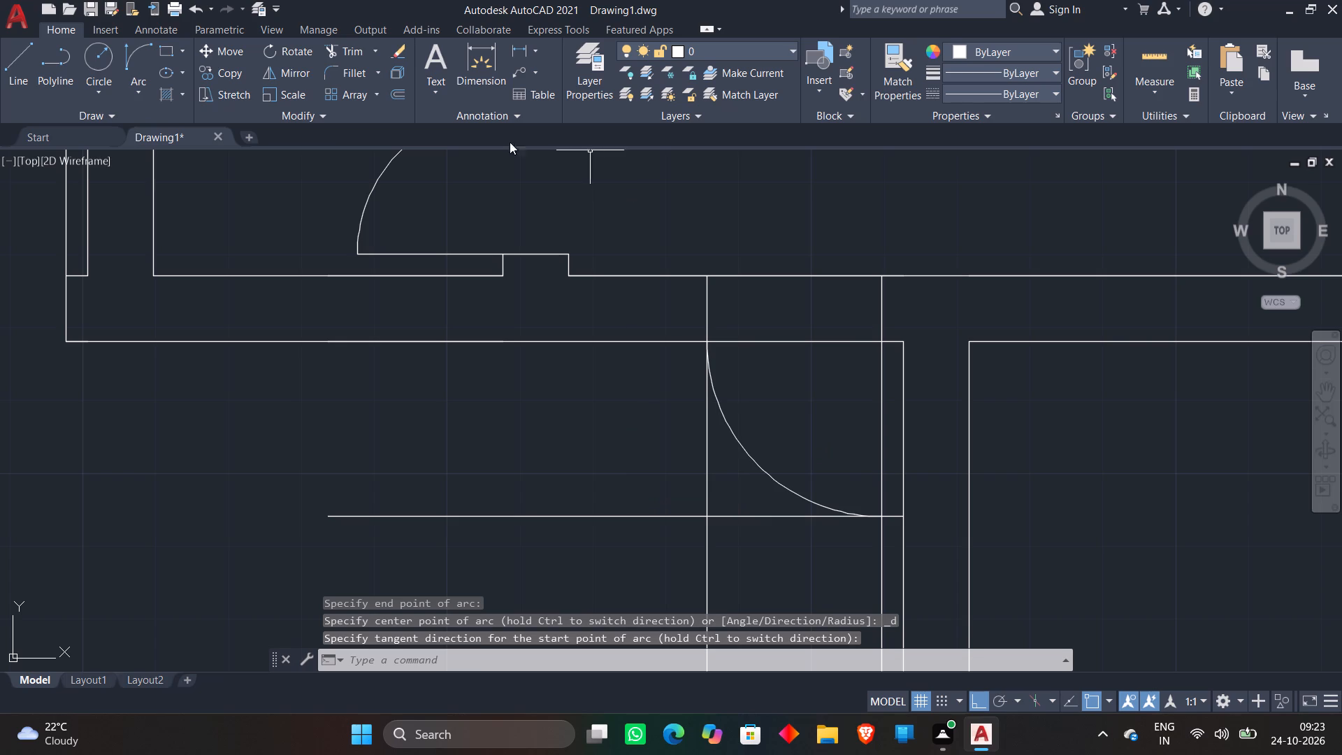
Trim the guides and both top wall lines around the new arc, leaving the door opening, jambs and leaf in the room south of the small rooms.
click(342, 47)
scroll(793, 341, down, 2)
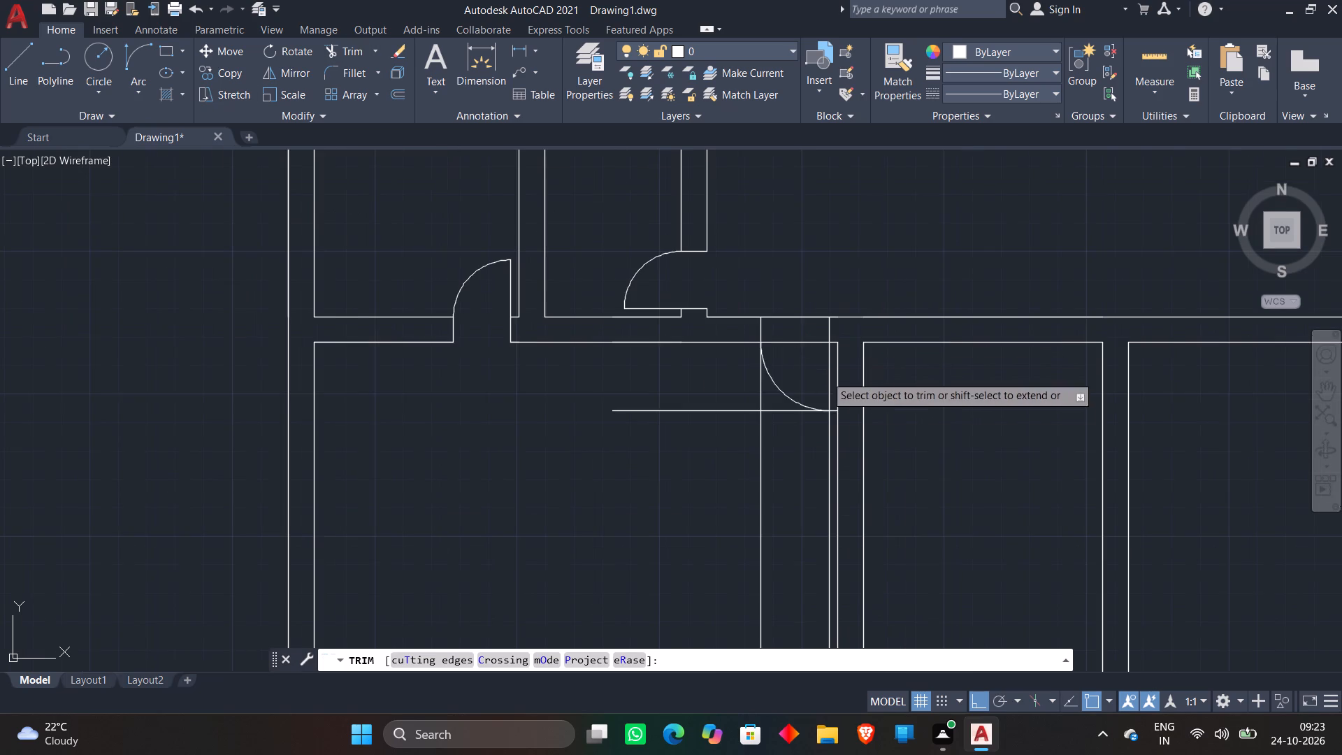
scroll(821, 466, down, 2)
scroll(803, 459, up, 4)
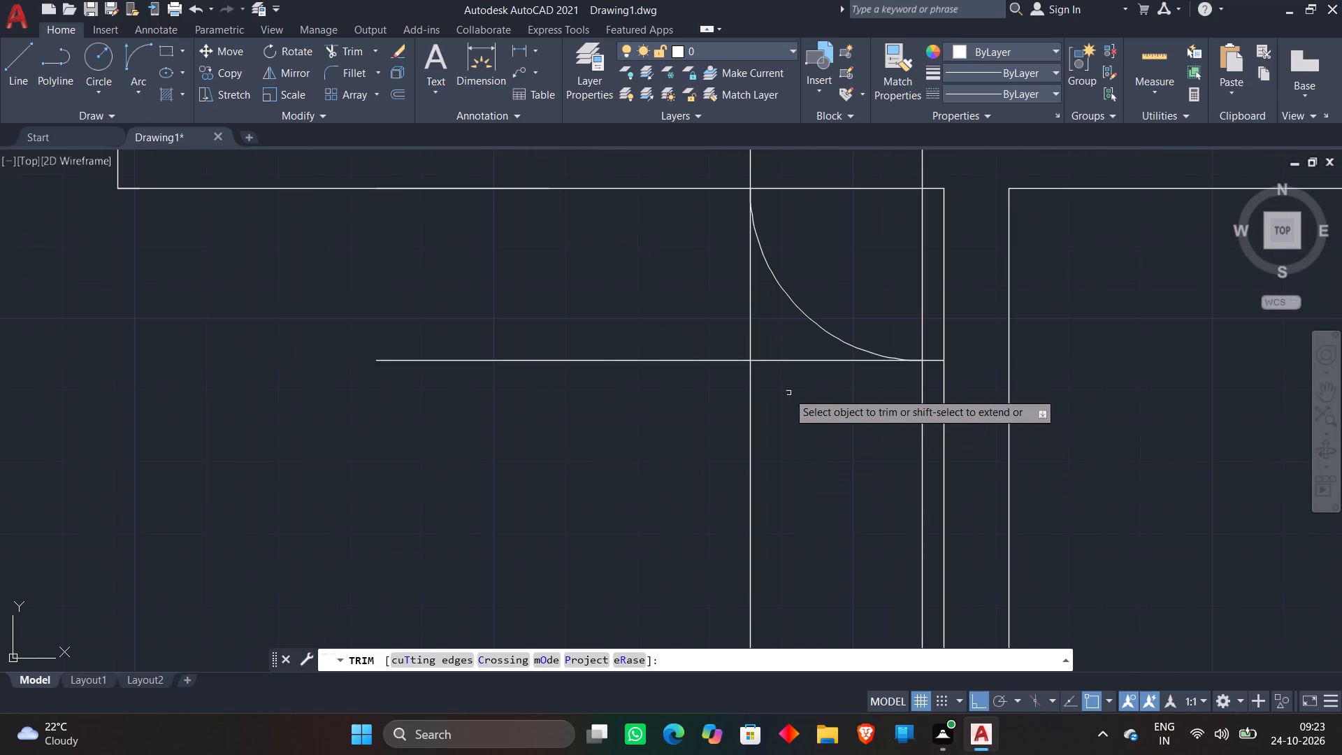
click(783, 390)
click(602, 391)
scroll(932, 350, up, 3)
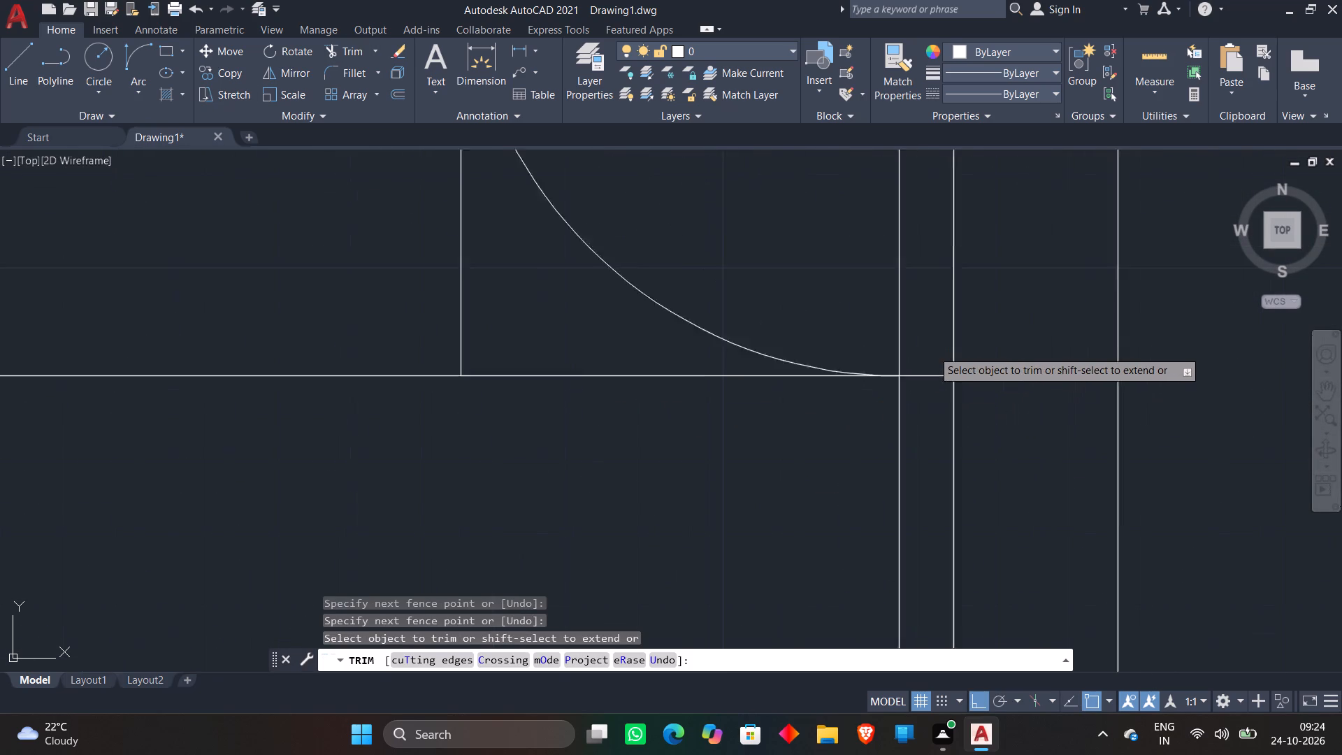
click(932, 352)
click(836, 462)
scroll(515, 413, down, 3)
click(378, 334)
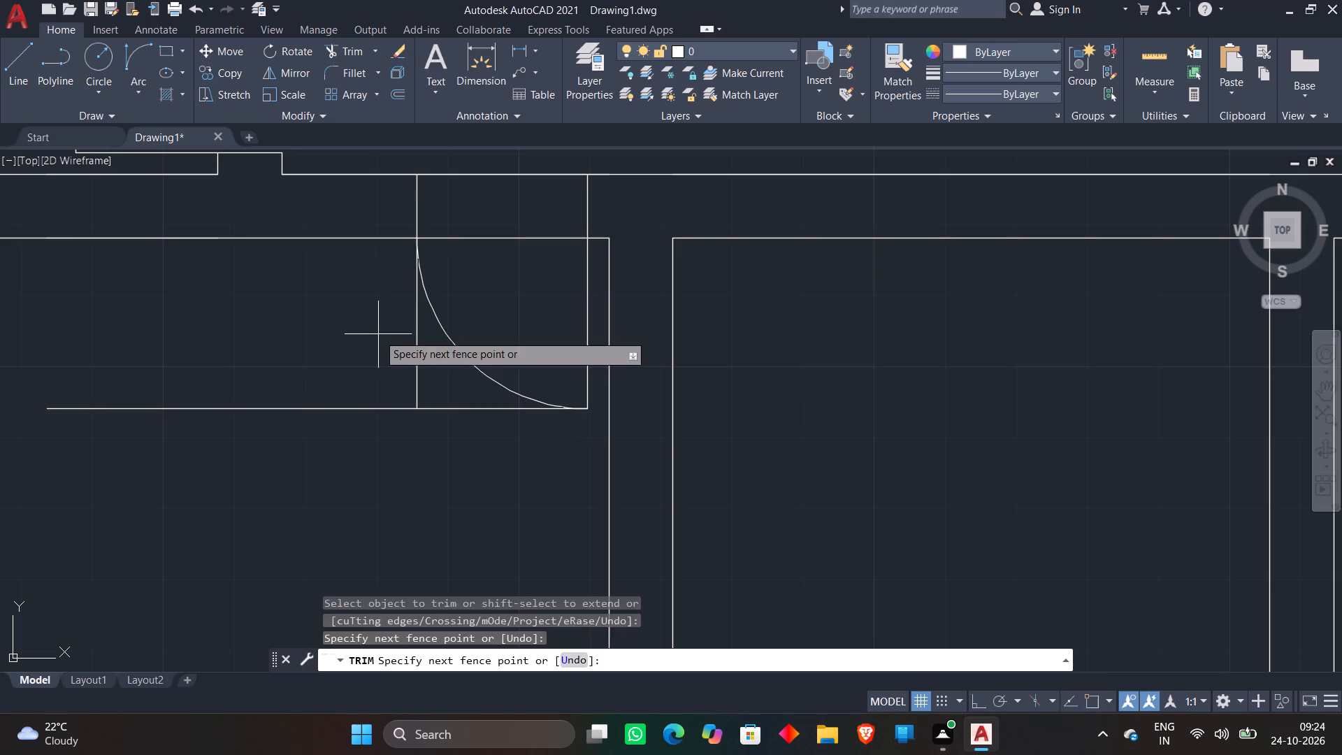
click(455, 414)
middle_drag(478, 309, 464, 388)
click(475, 353)
click(476, 228)
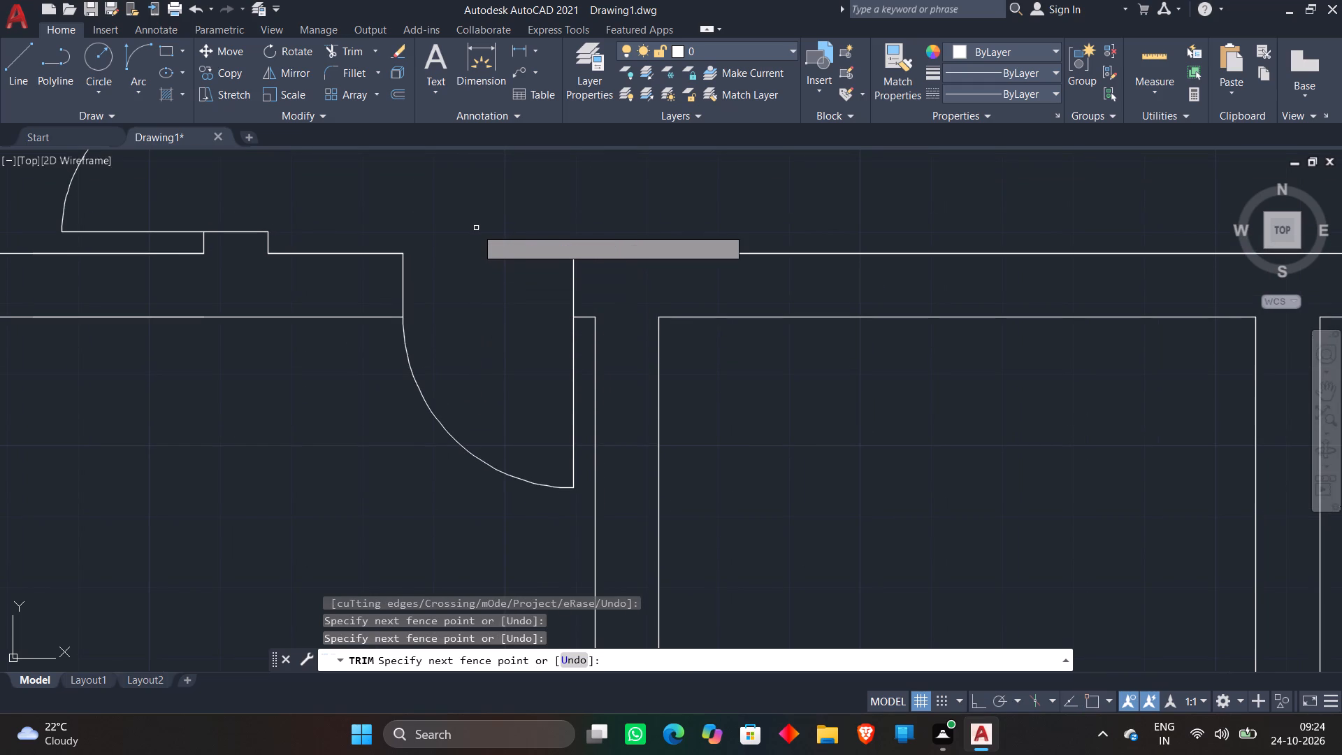
key(space)
scroll(482, 233, down, 3)
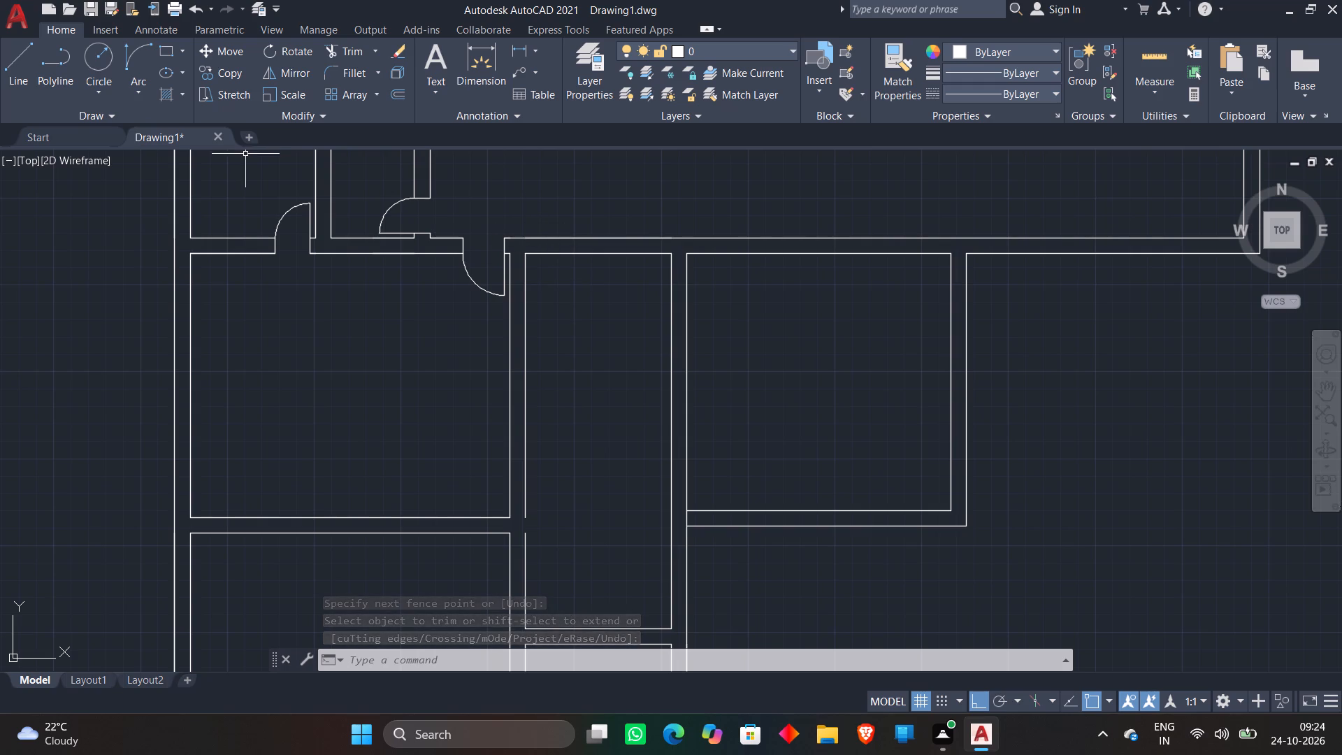
Offset the left inner wall line of the adjacent narrow room 3" to the east and extend it through the top wall.
click(394, 89)
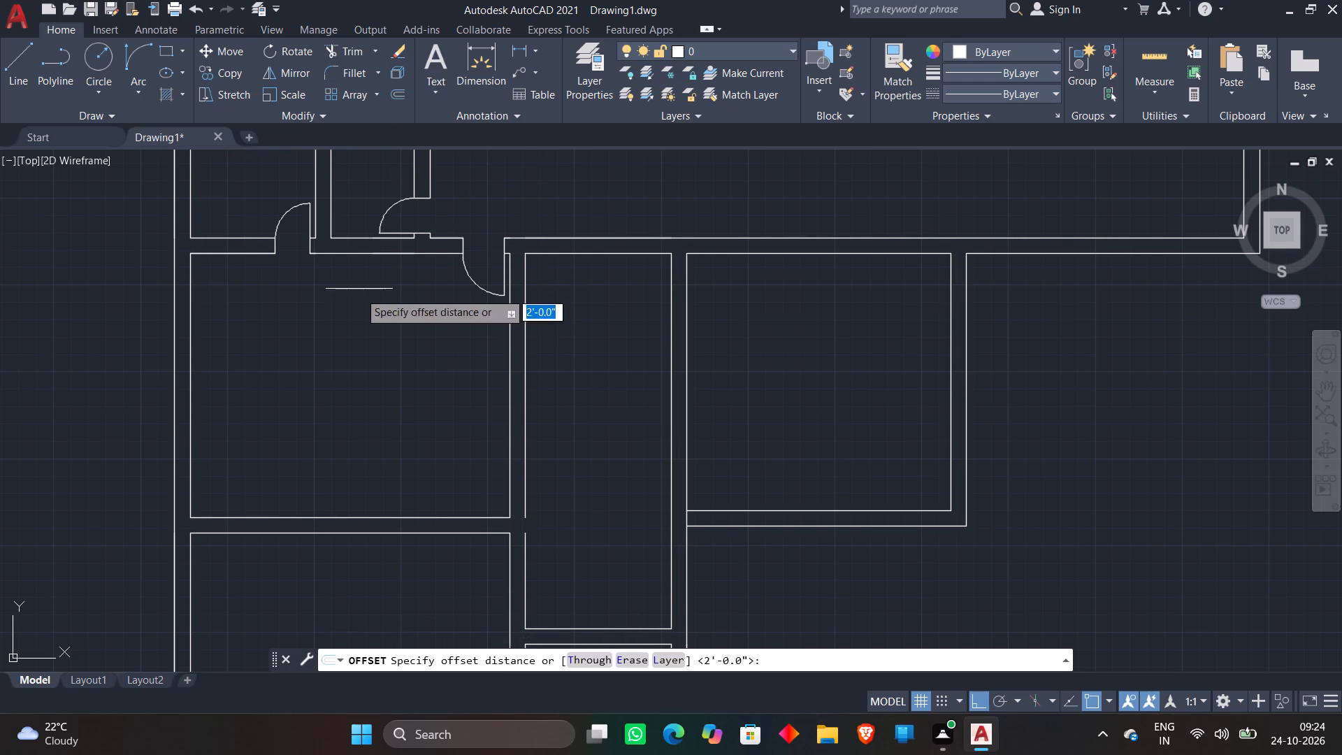
text(3")
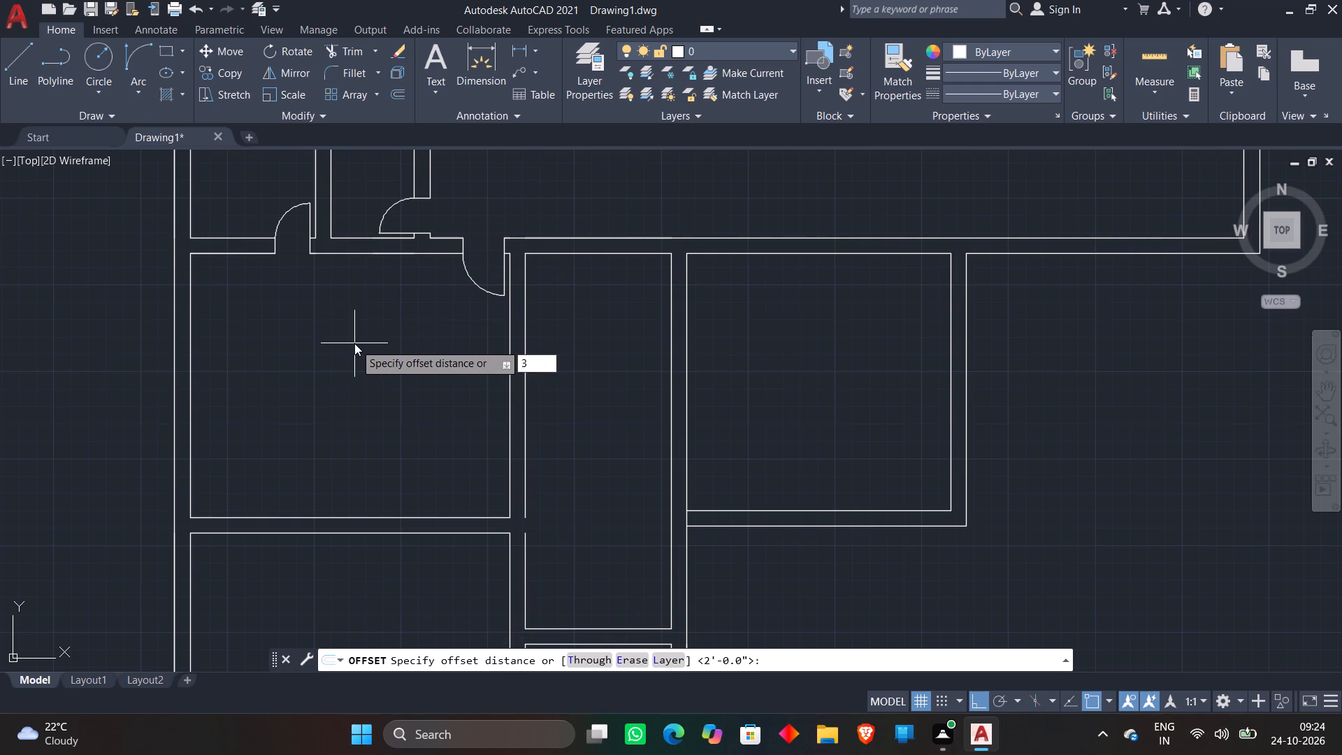
key(Return)
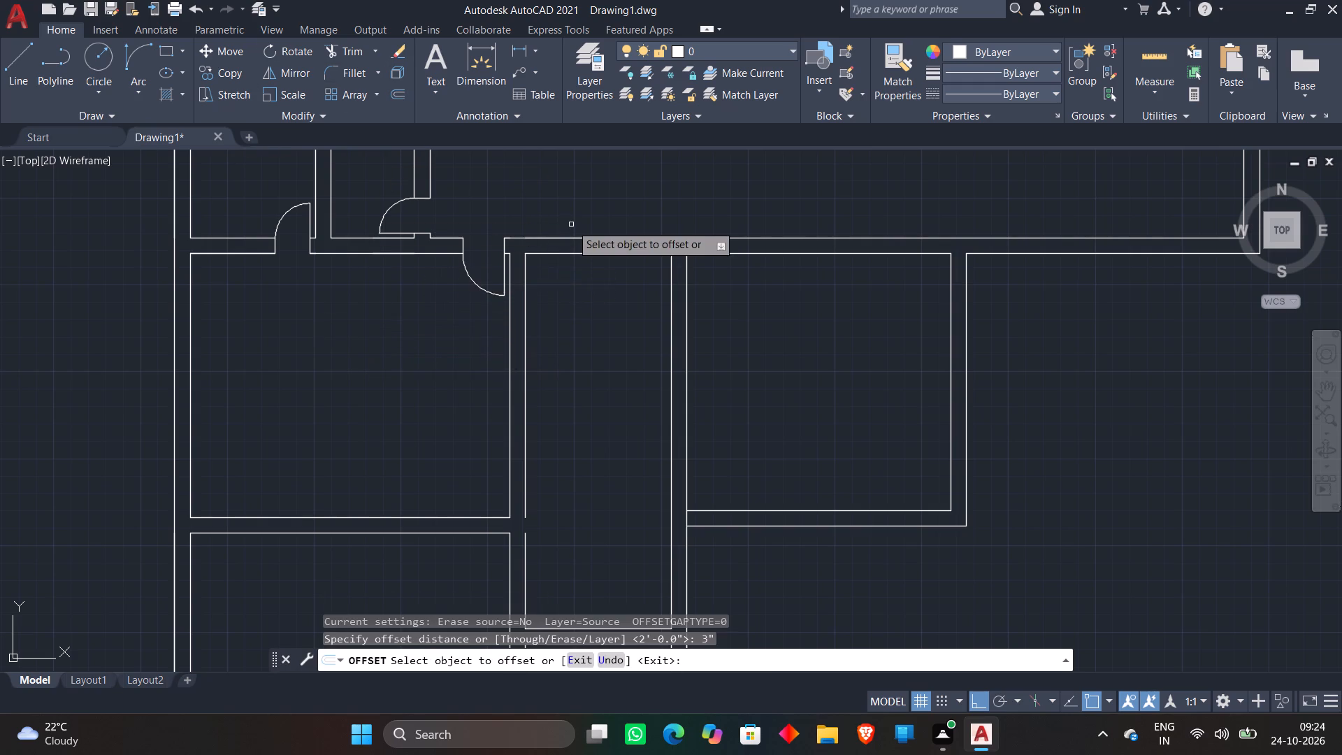
scroll(571, 224, up, 2)
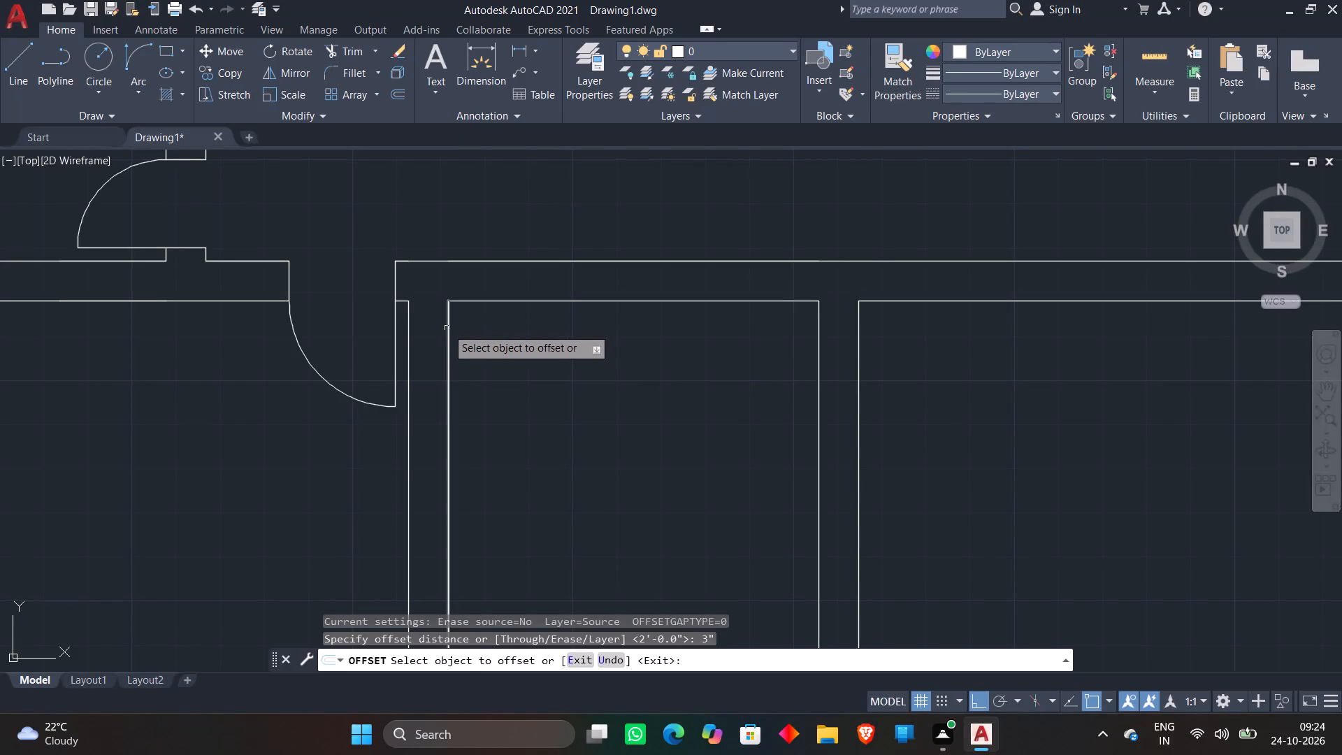
click(447, 328)
click(554, 339)
key(space)
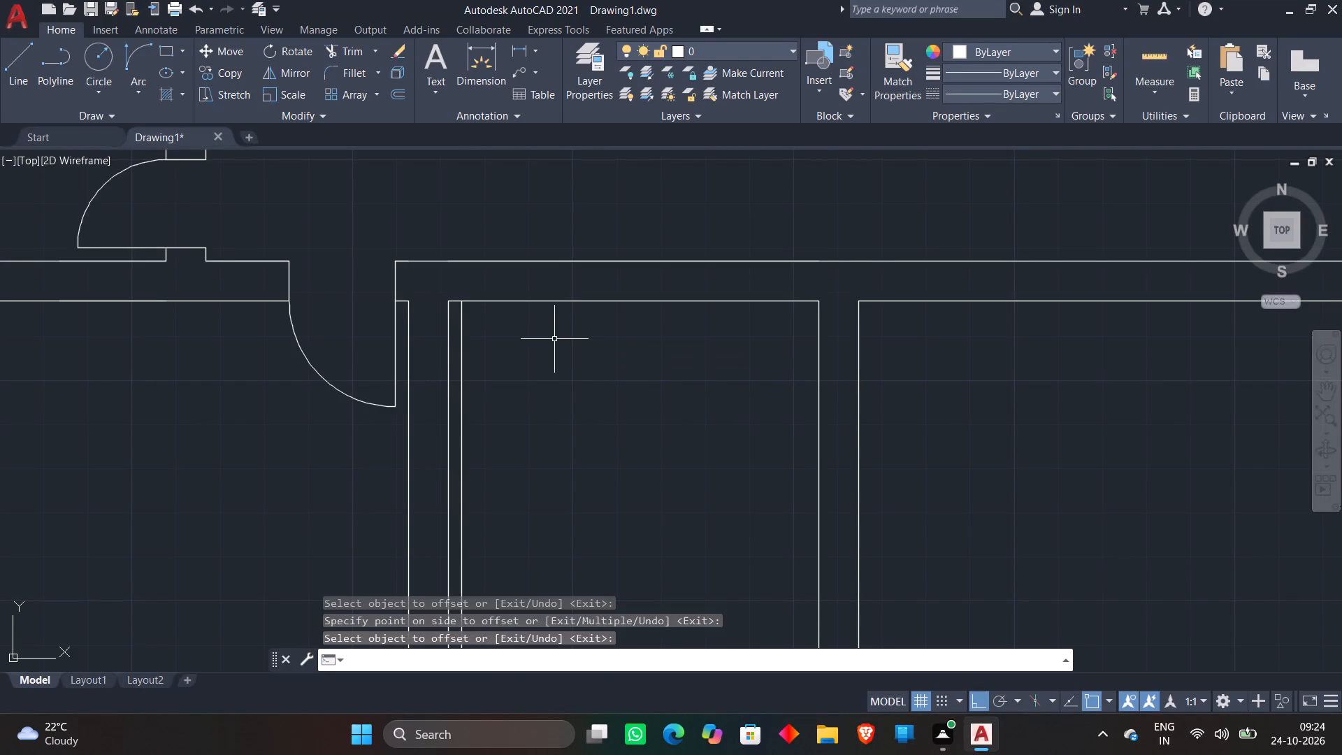
text(ex)
key(space)
click(462, 326)
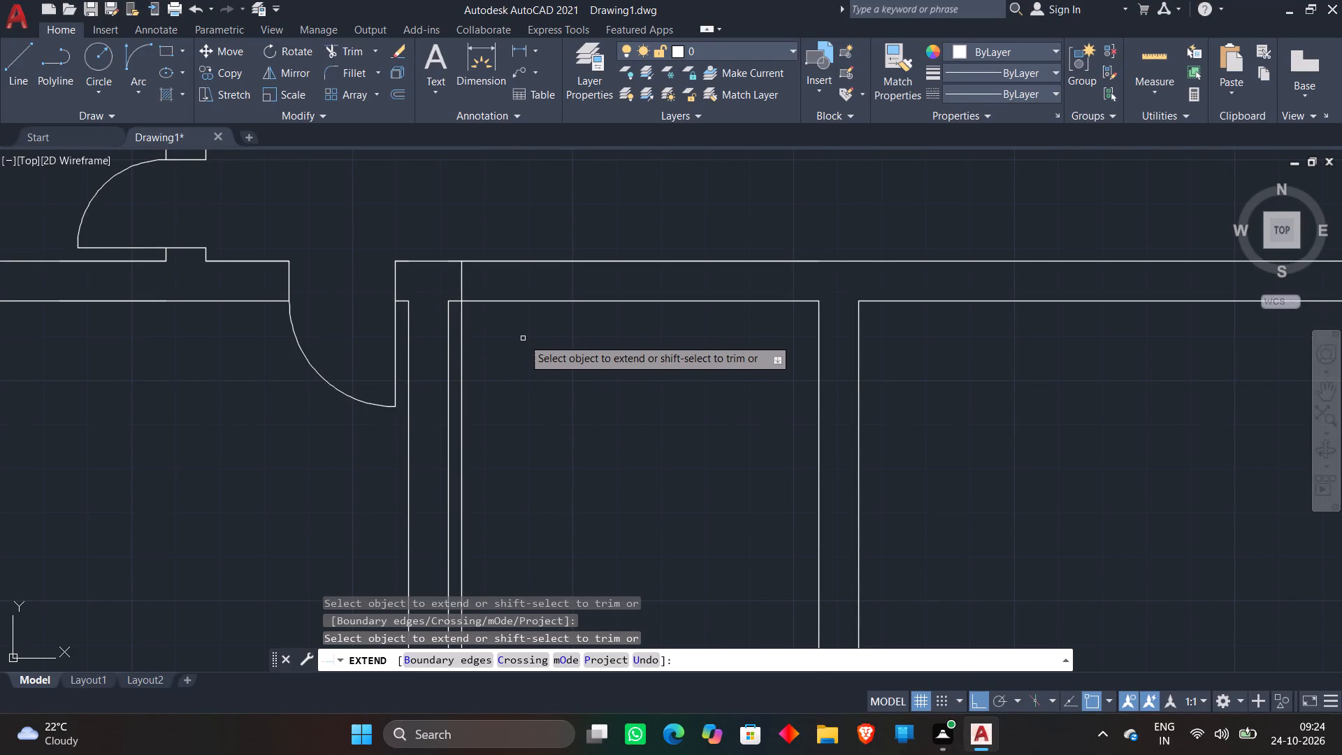
key(Escape)
Offset the narrow room's 3" guide 2' to the east and its top inner wall line 2' downward as door guides.
key(o)
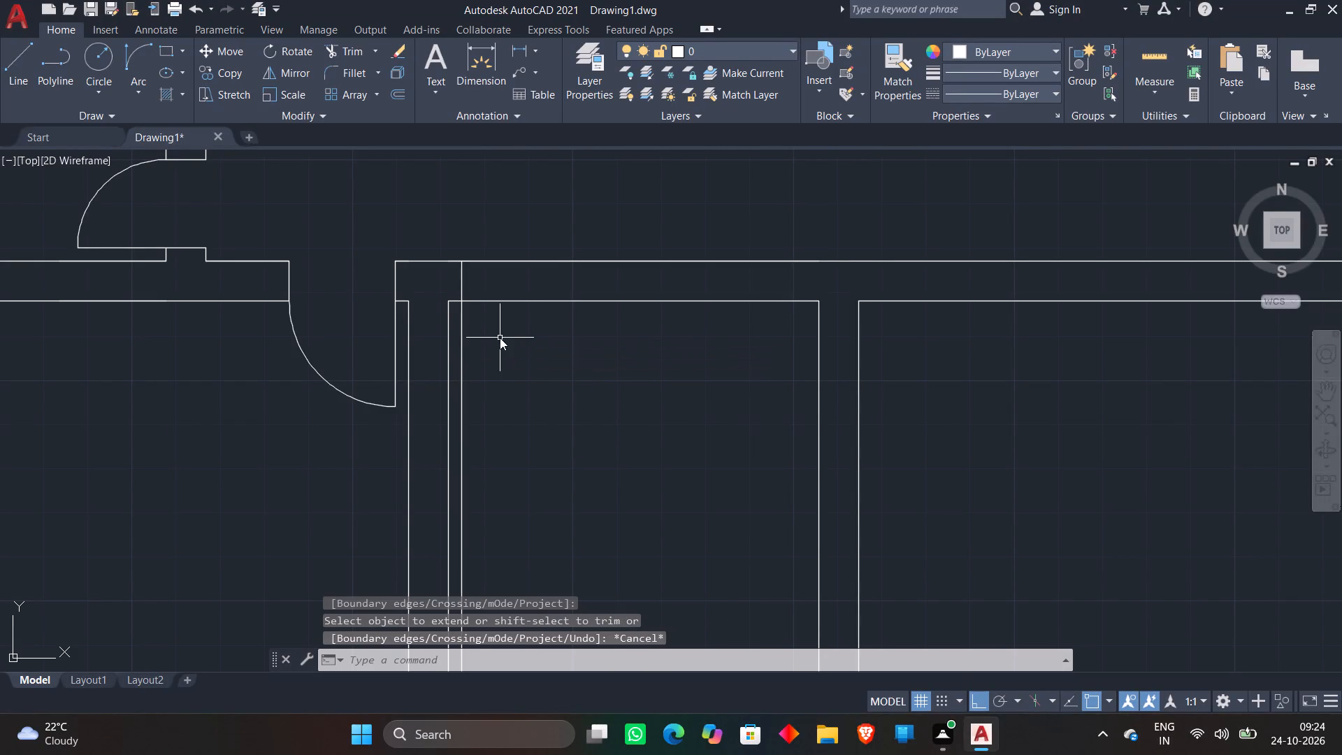
key(Return)
text(2')
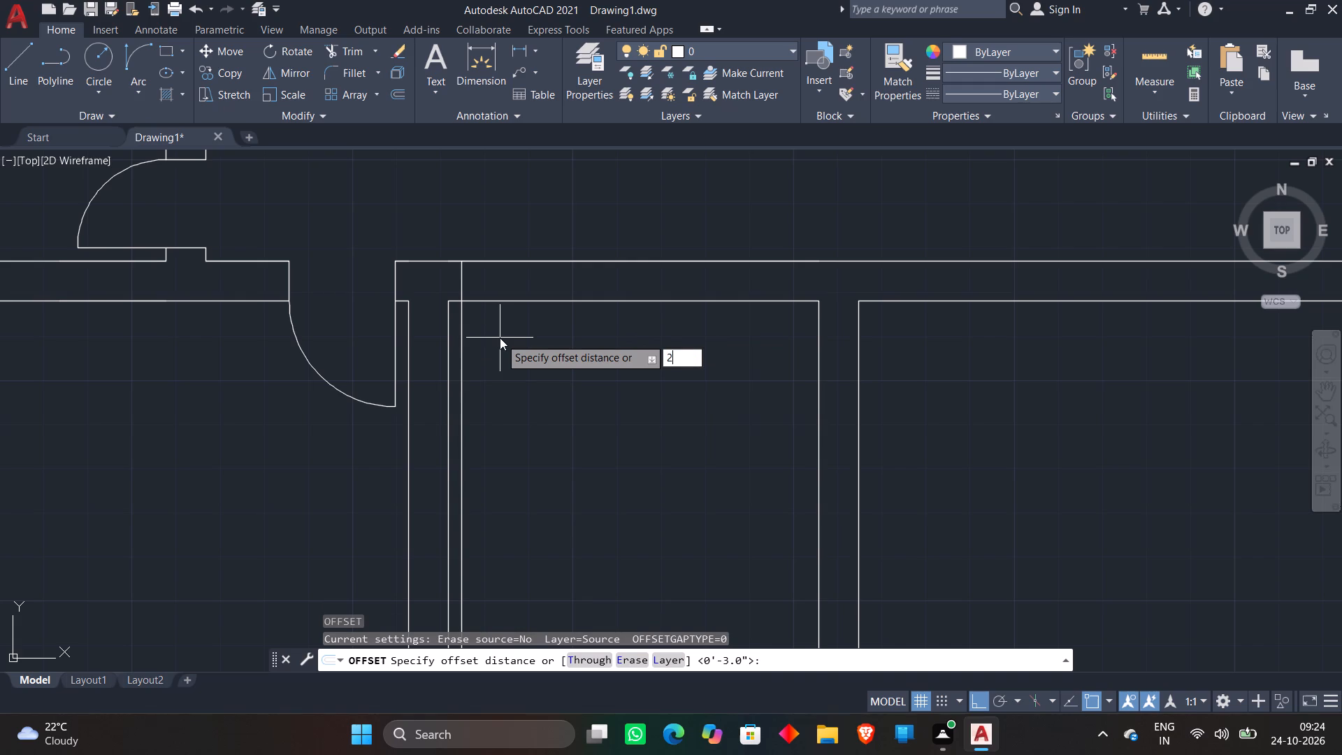
key(Return)
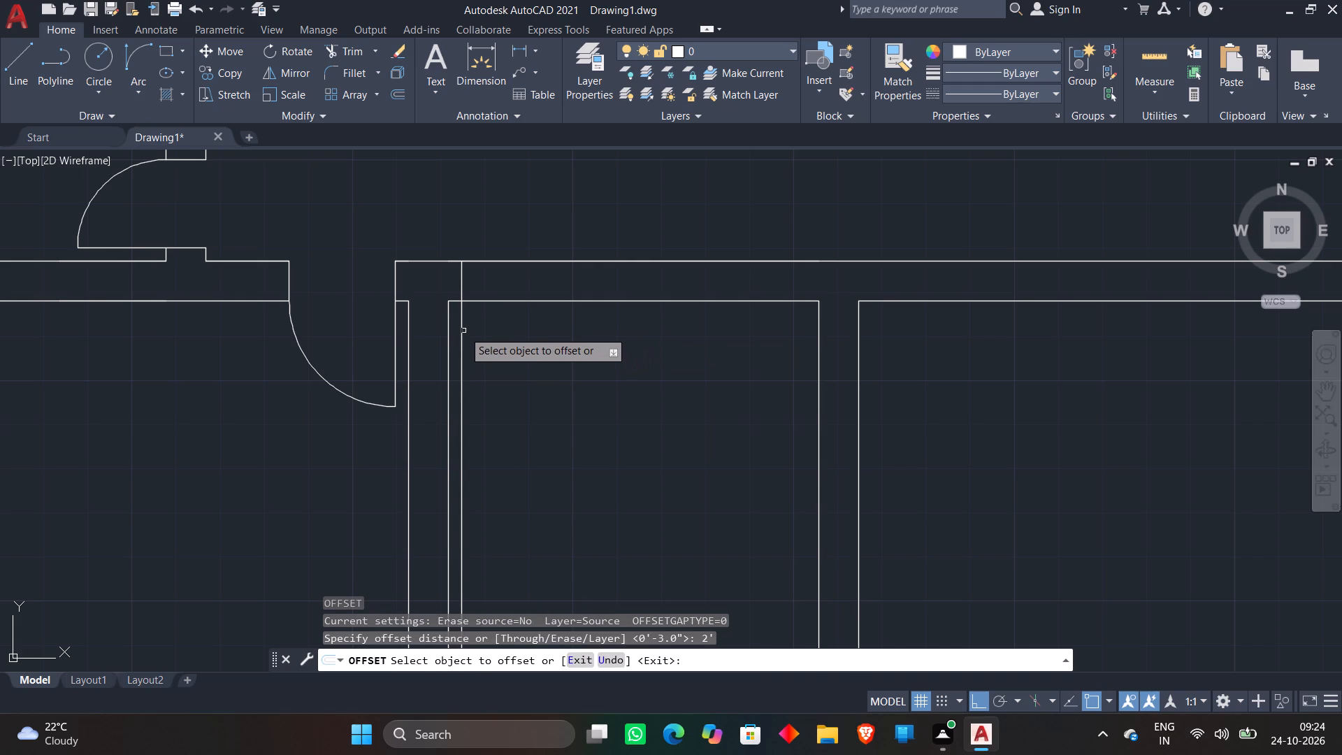
click(461, 331)
click(691, 356)
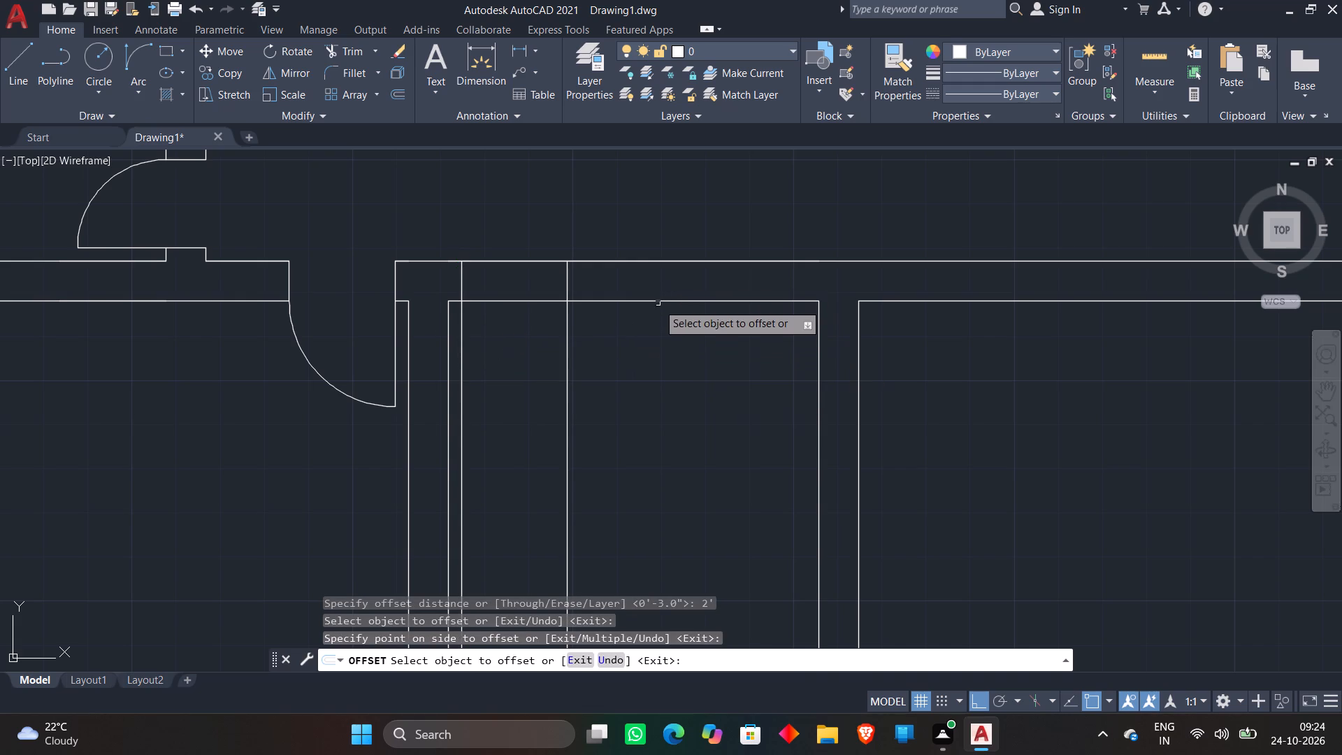
click(658, 301)
click(654, 388)
key(space)
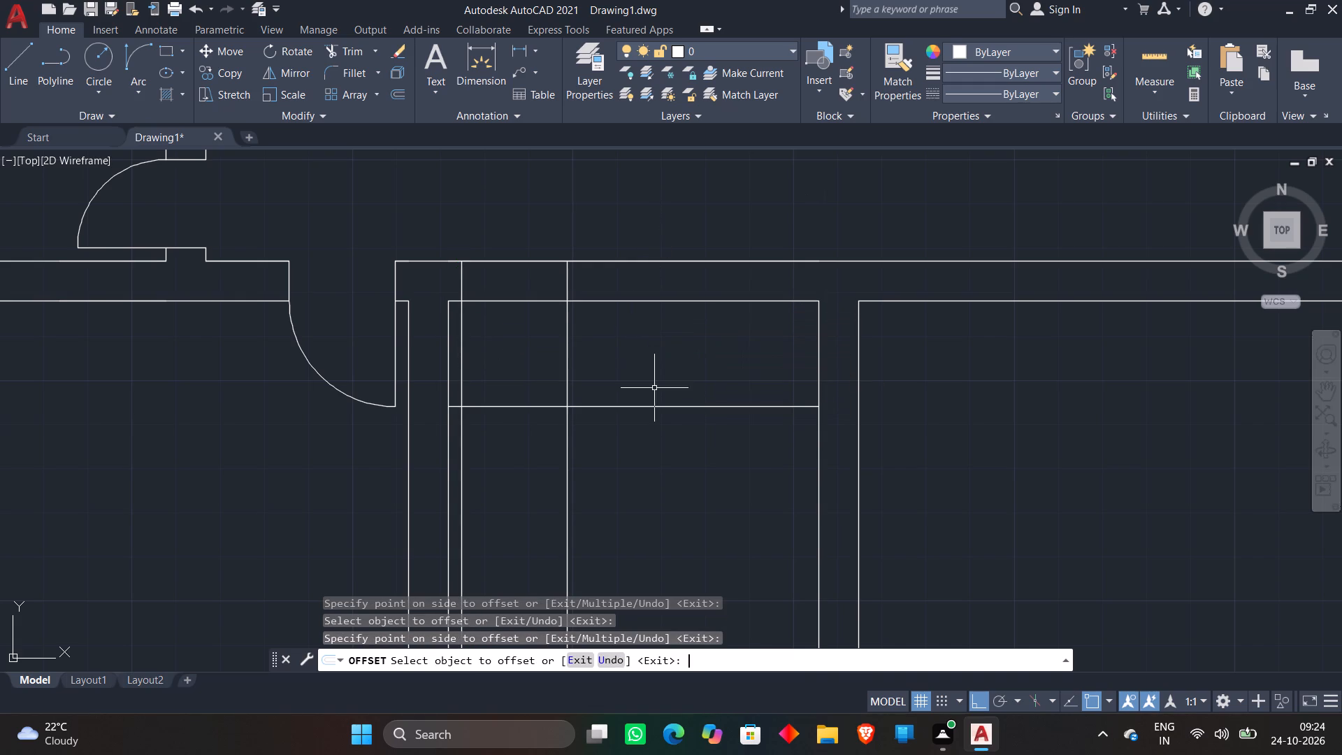
Draw the narrow room's door arc from the 2' vertical guide at the top inner wall line to the 3" guide's crossing with the horizontal guide.
click(140, 57)
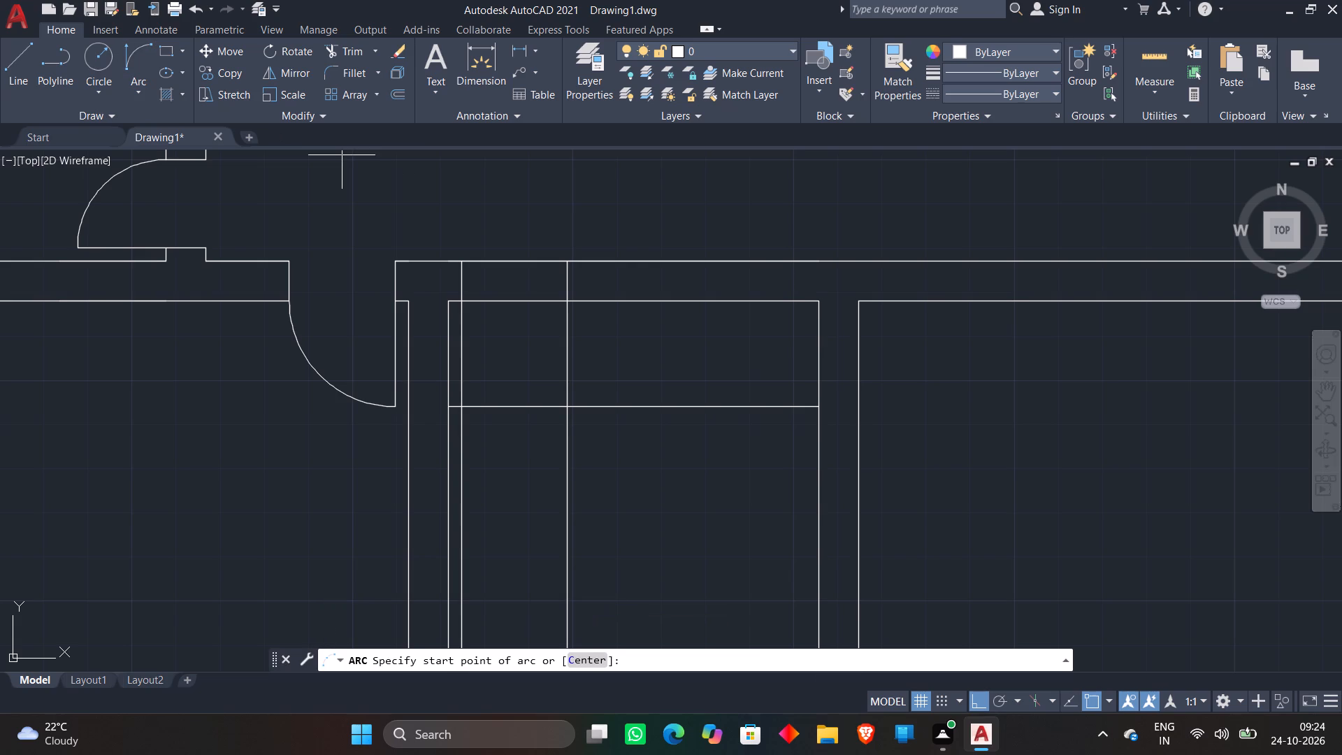
click(564, 301)
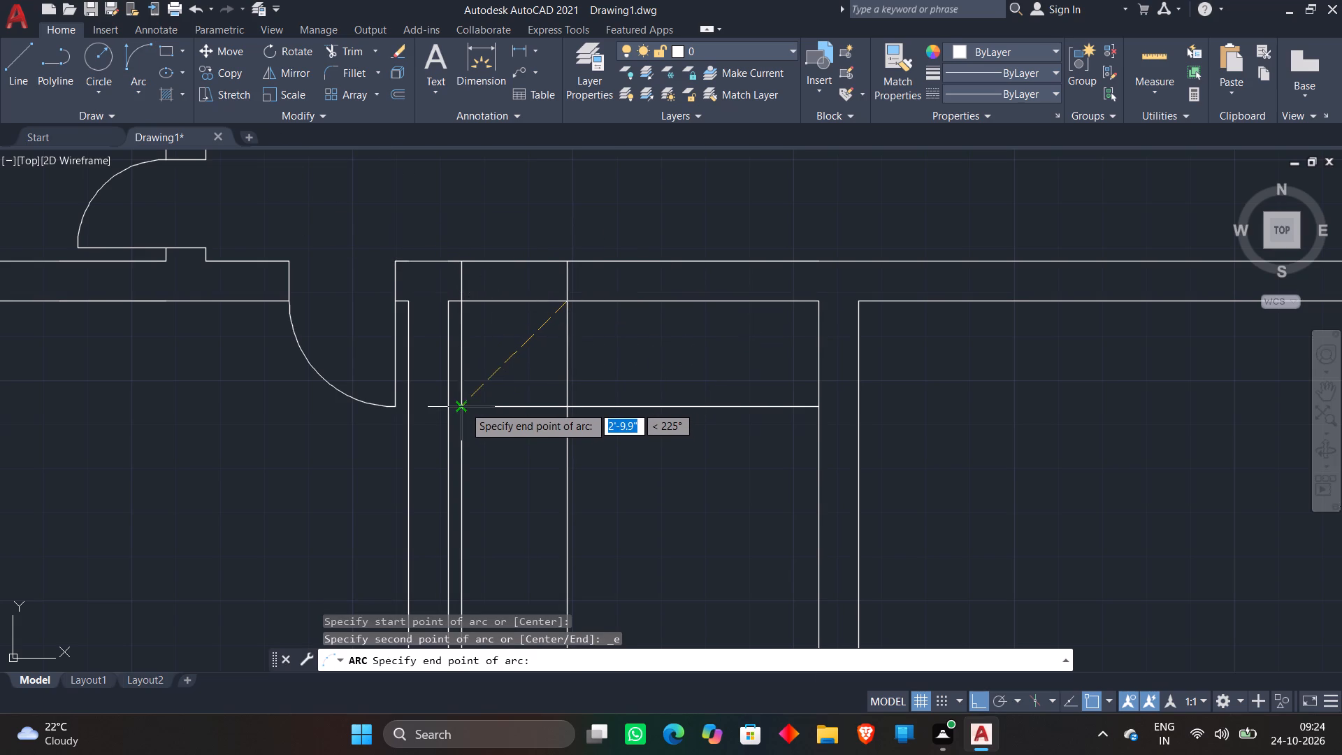
click(464, 406)
click(515, 429)
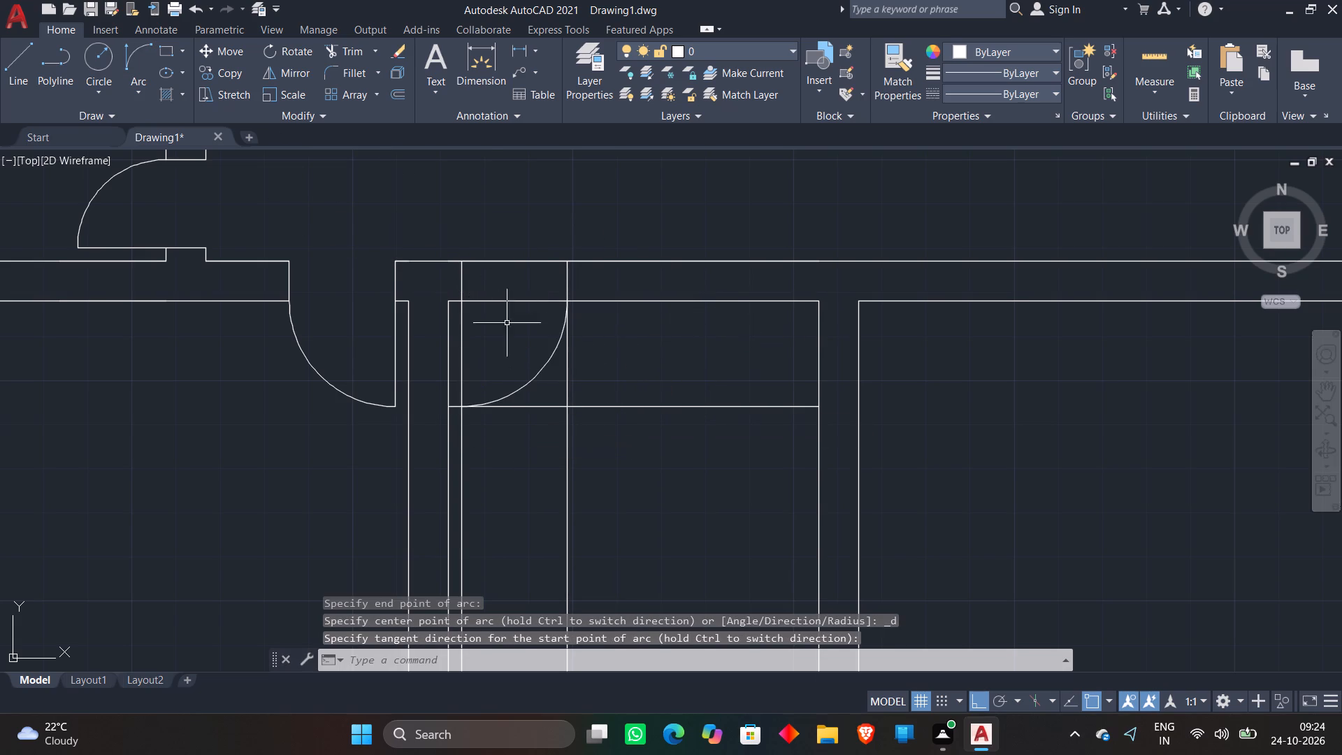
Trim both top wall lines and the excess guides around the narrow room's arc to leave its door opening, jambs and leaf.
click(333, 43)
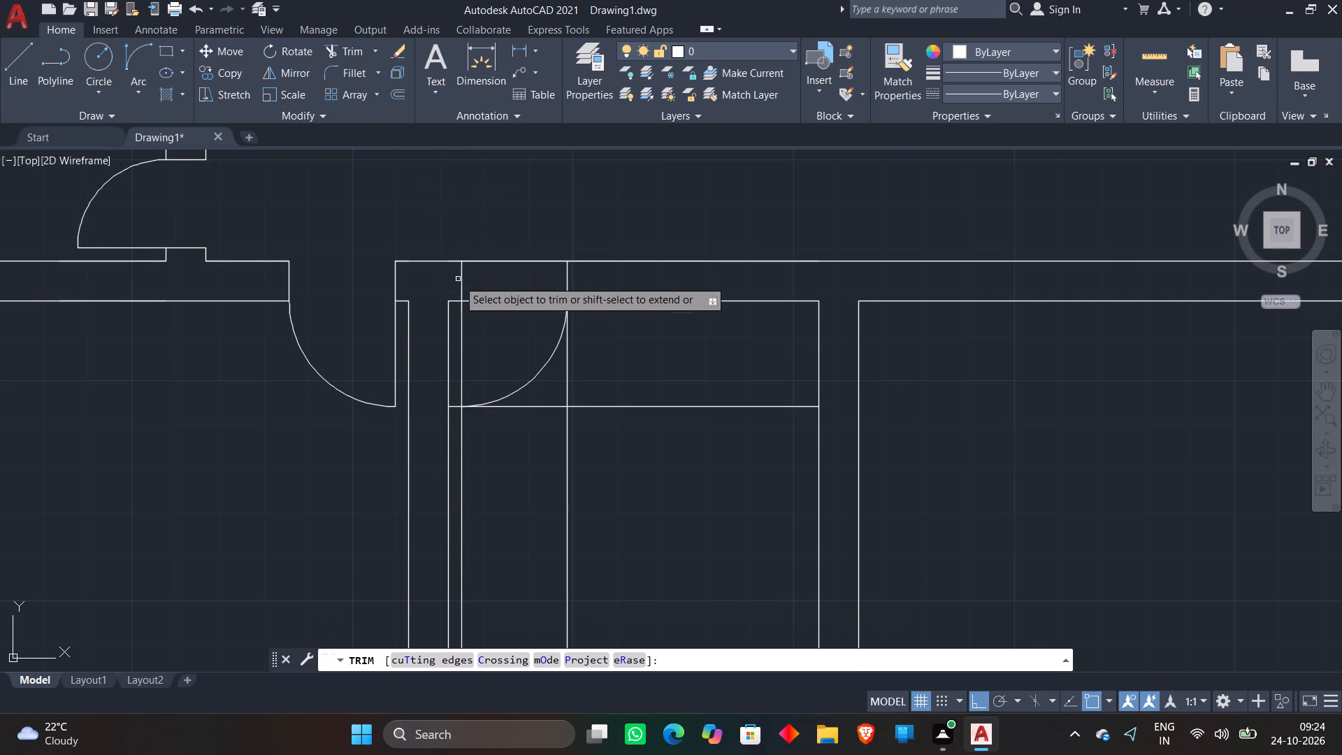
click(503, 252)
click(505, 324)
scroll(462, 422, up, 3)
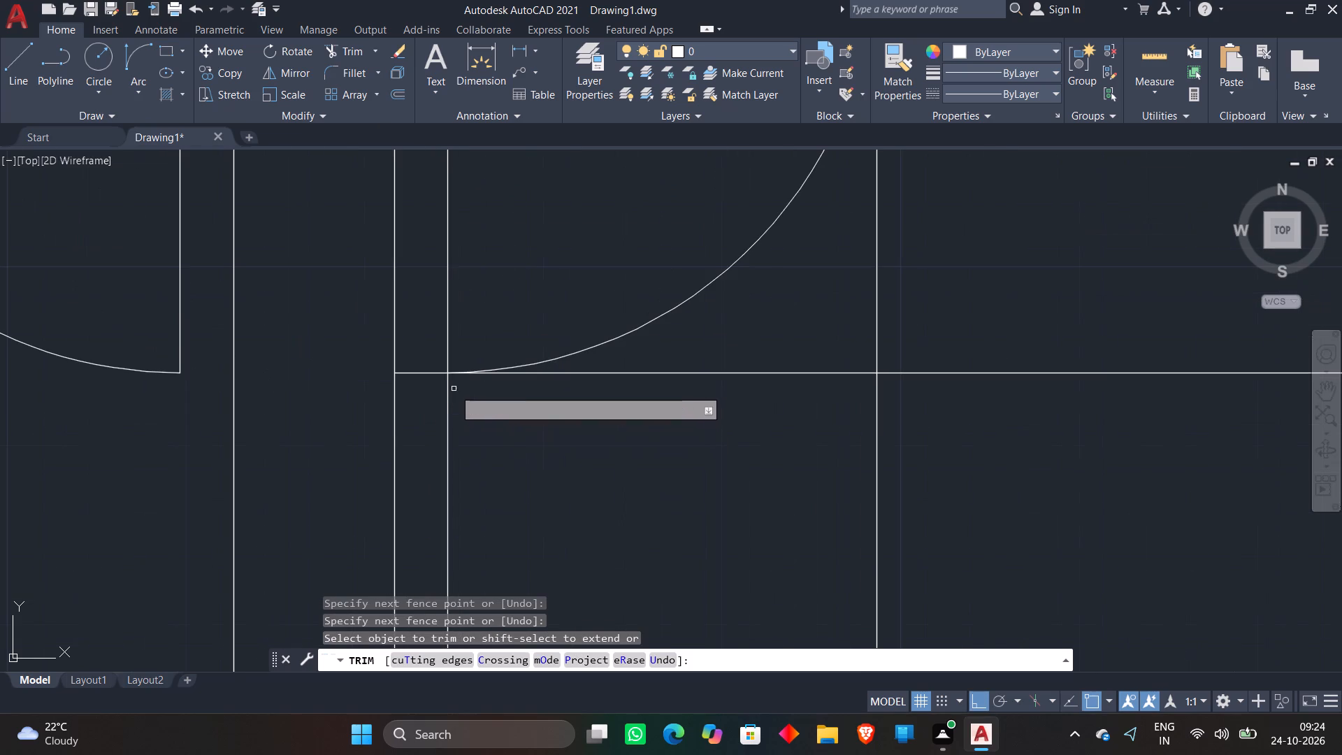
click(412, 361)
click(491, 438)
scroll(795, 343, down, 4)
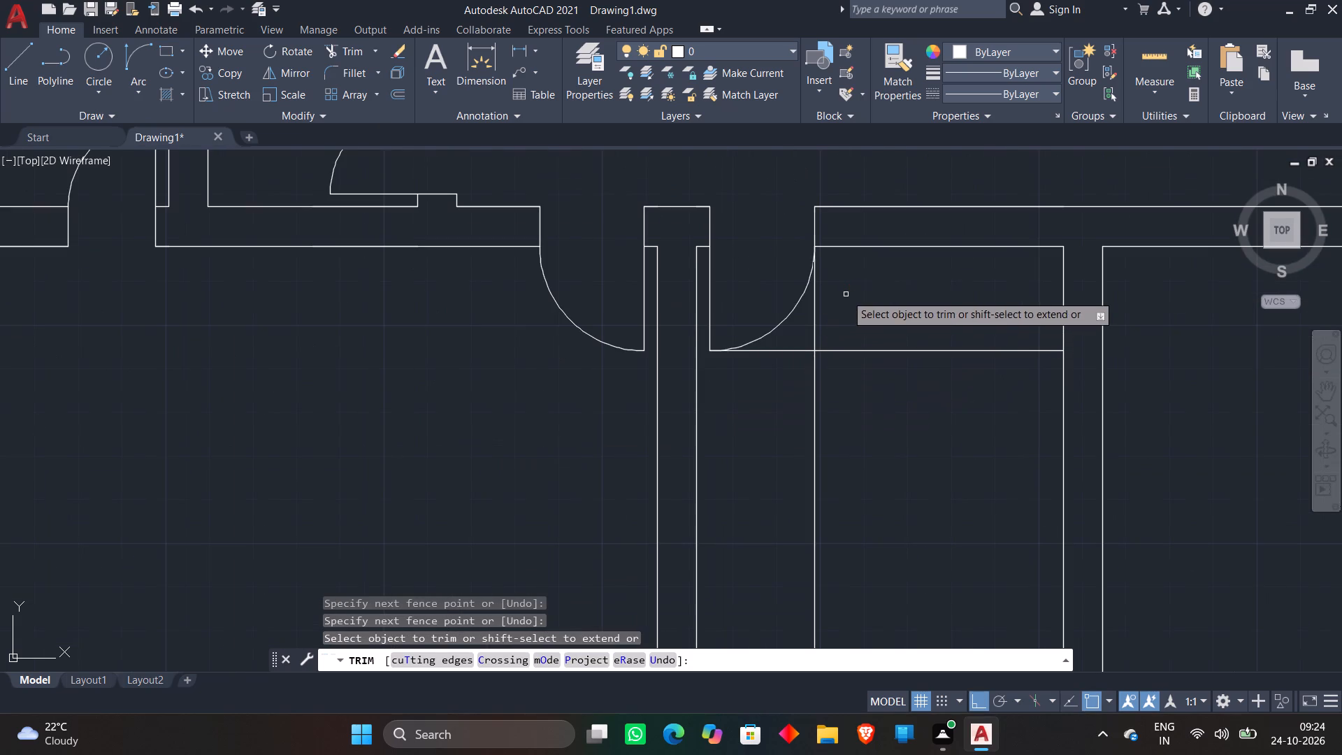
click(846, 295)
click(776, 383)
click(869, 335)
click(777, 431)
scroll(823, 387, down, 3)
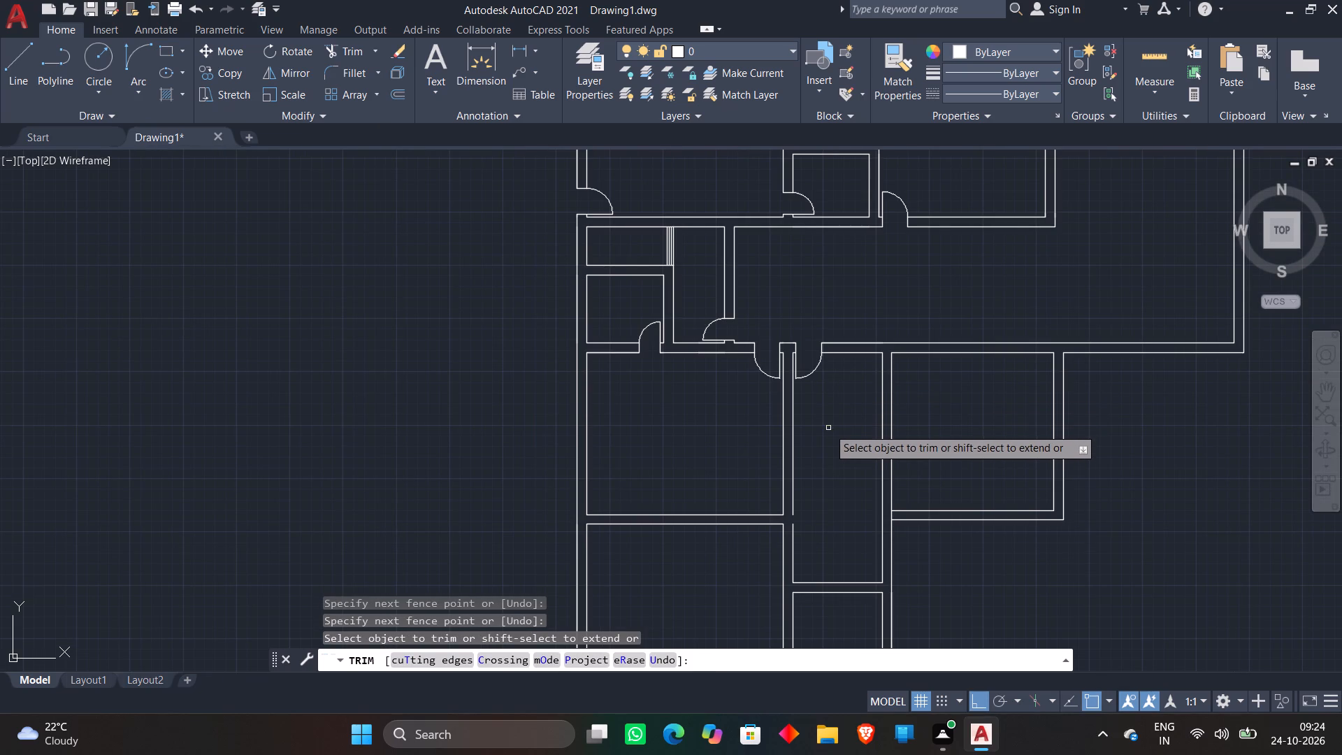
key(Escape)
Draw a vertical line up from the midpoint of the narrow room's bottom wall and extend it to the top inner wall line.
middle_drag(839, 447, 788, 364)
scroll(789, 364, up, 2)
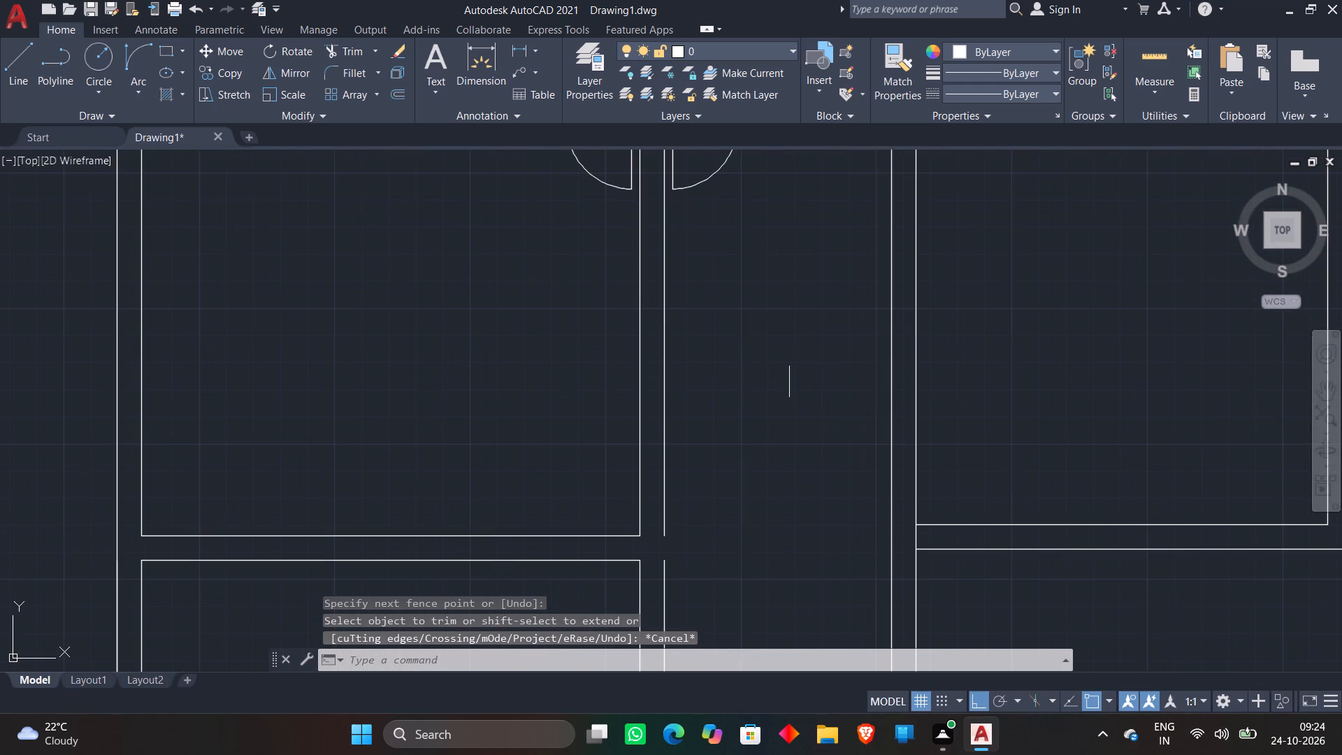
scroll(877, 359, down, 2)
scroll(849, 282, up, 1)
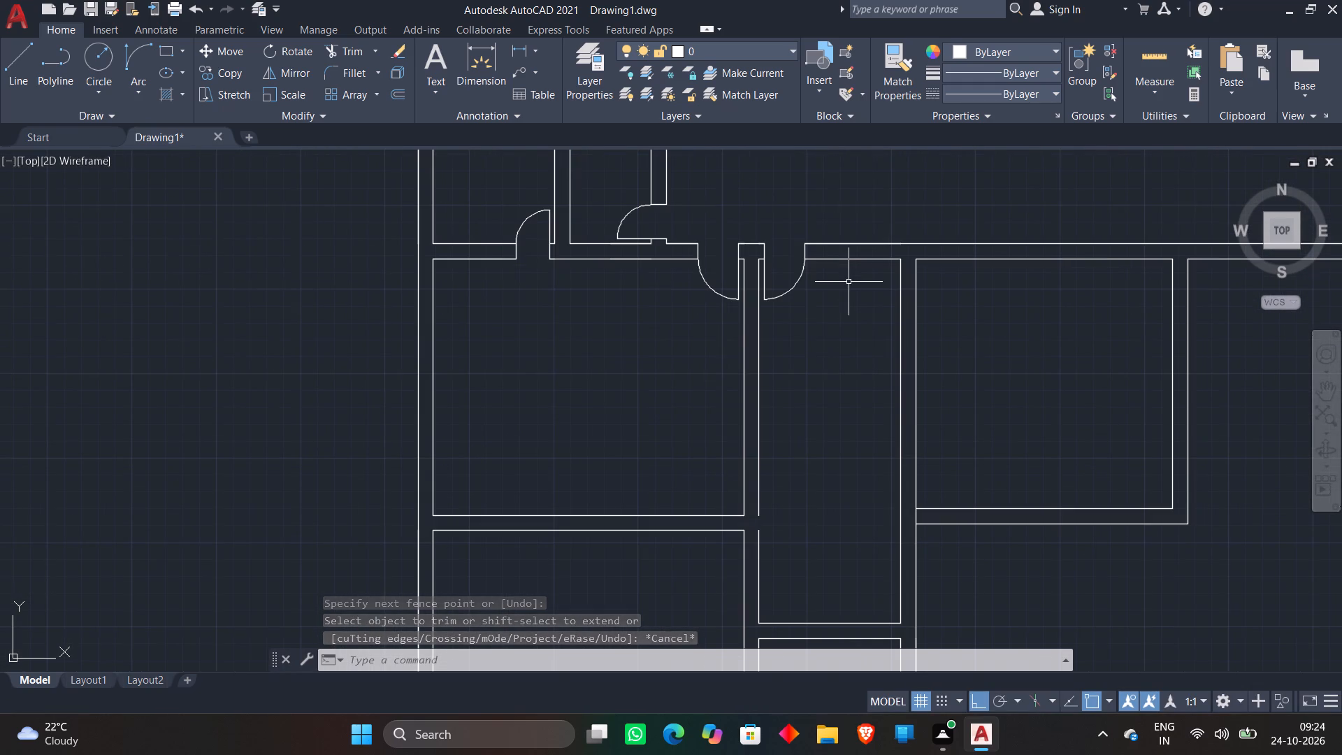
click(7, 62)
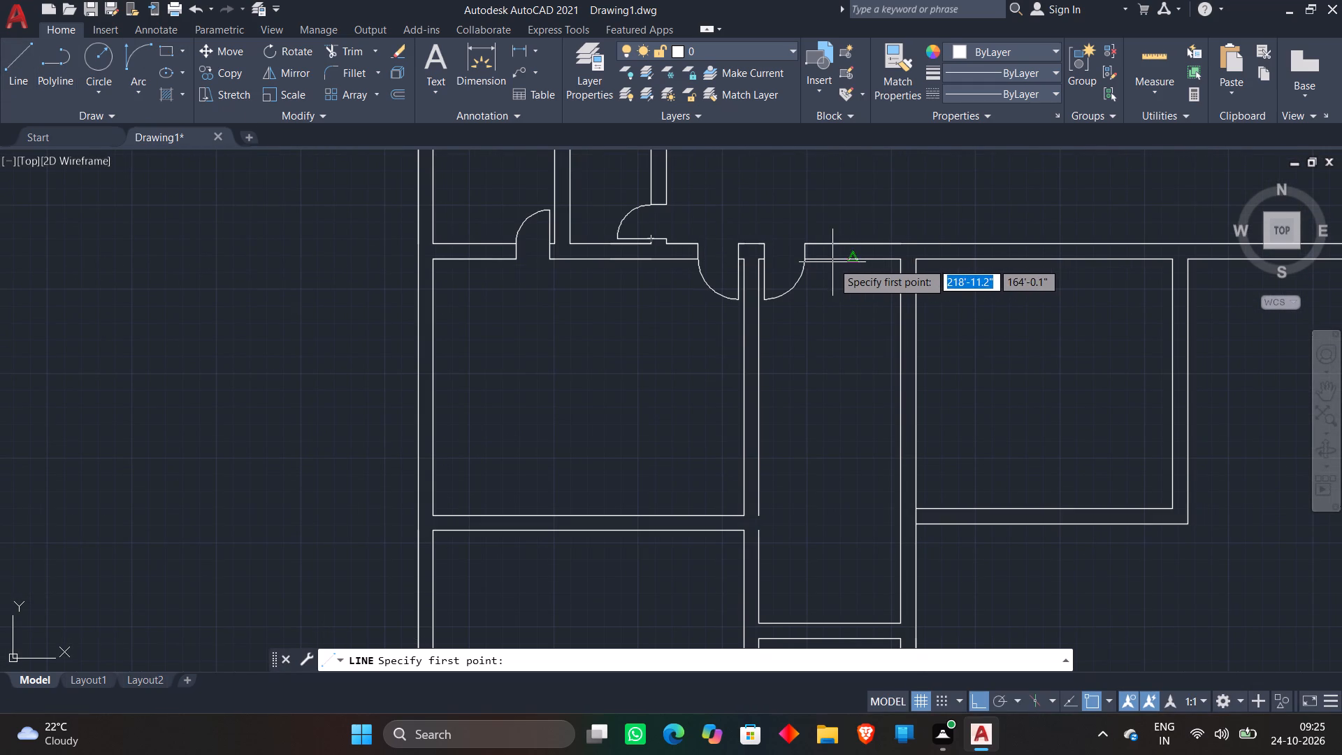
click(829, 623)
click(835, 350)
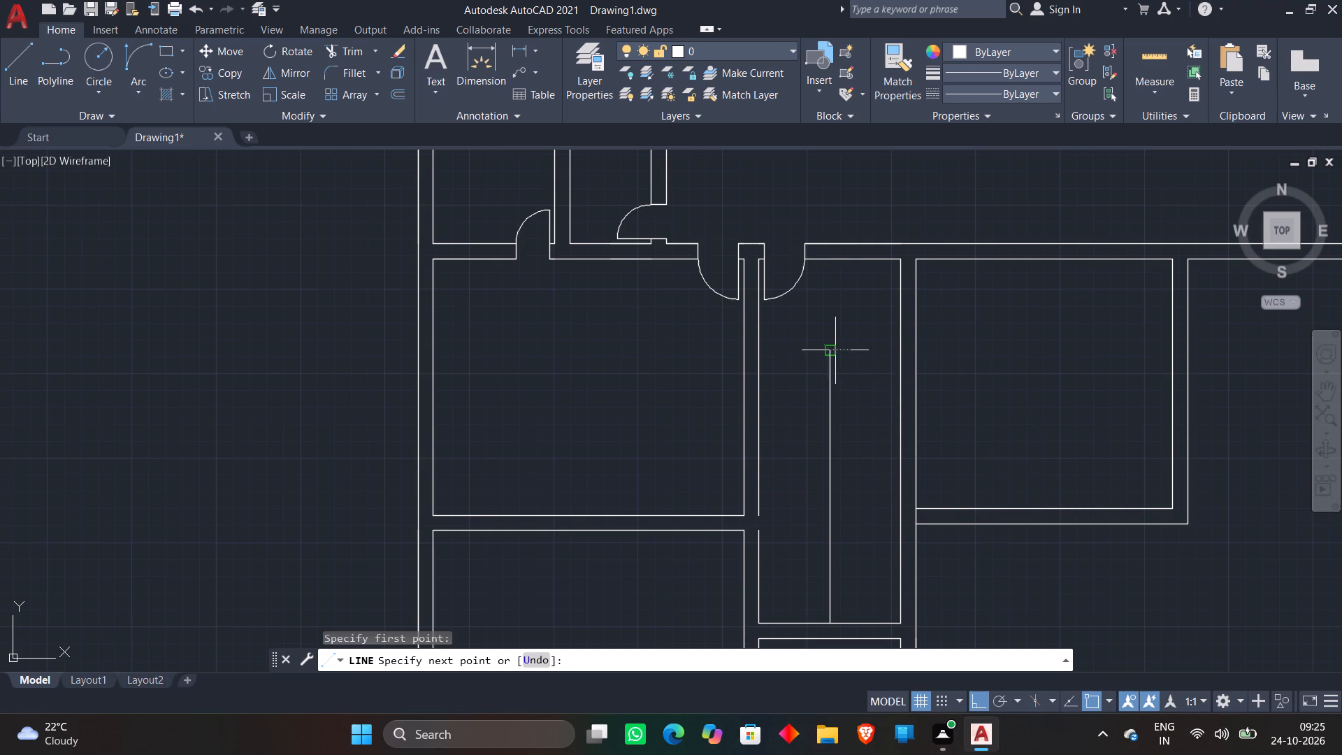
key(Escape)
text(ex)
key(space)
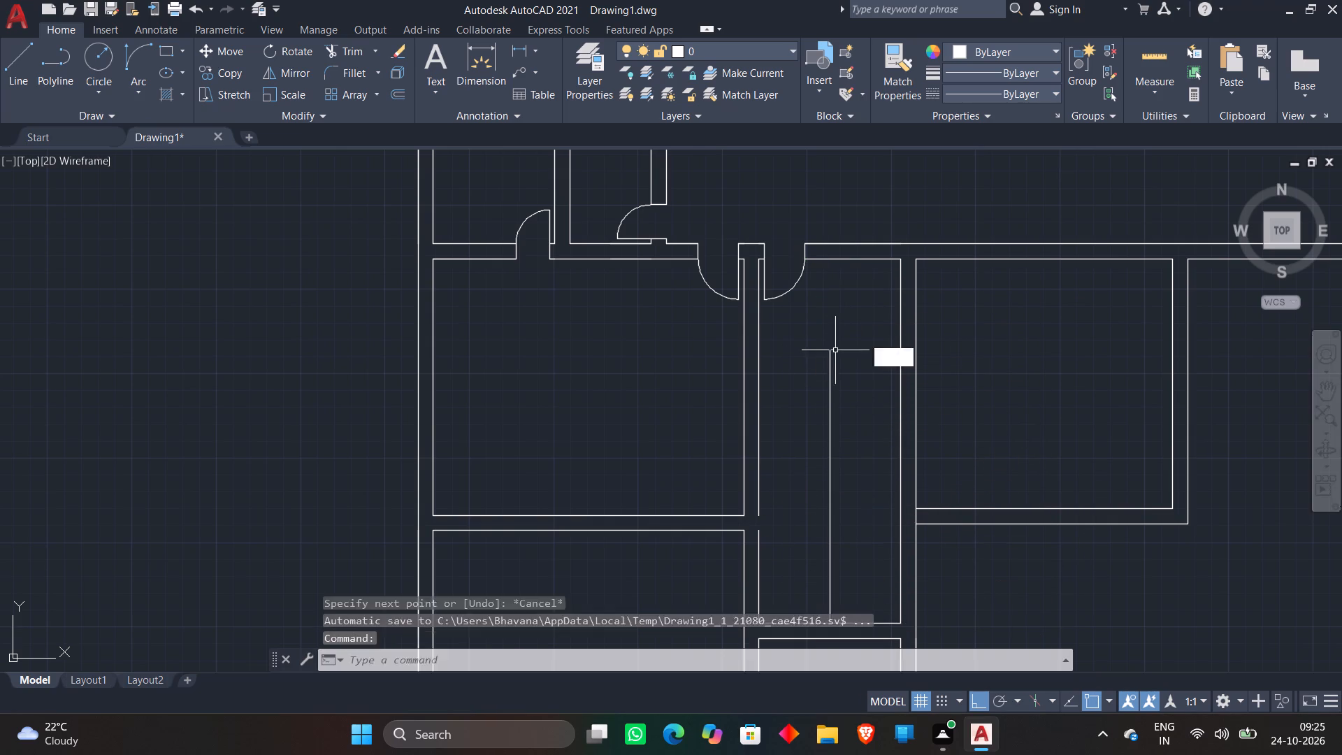
click(830, 366)
Extend both bottom wall lines of the room to the east across the shared wall to the narrow room's vertical midline.
click(1004, 487)
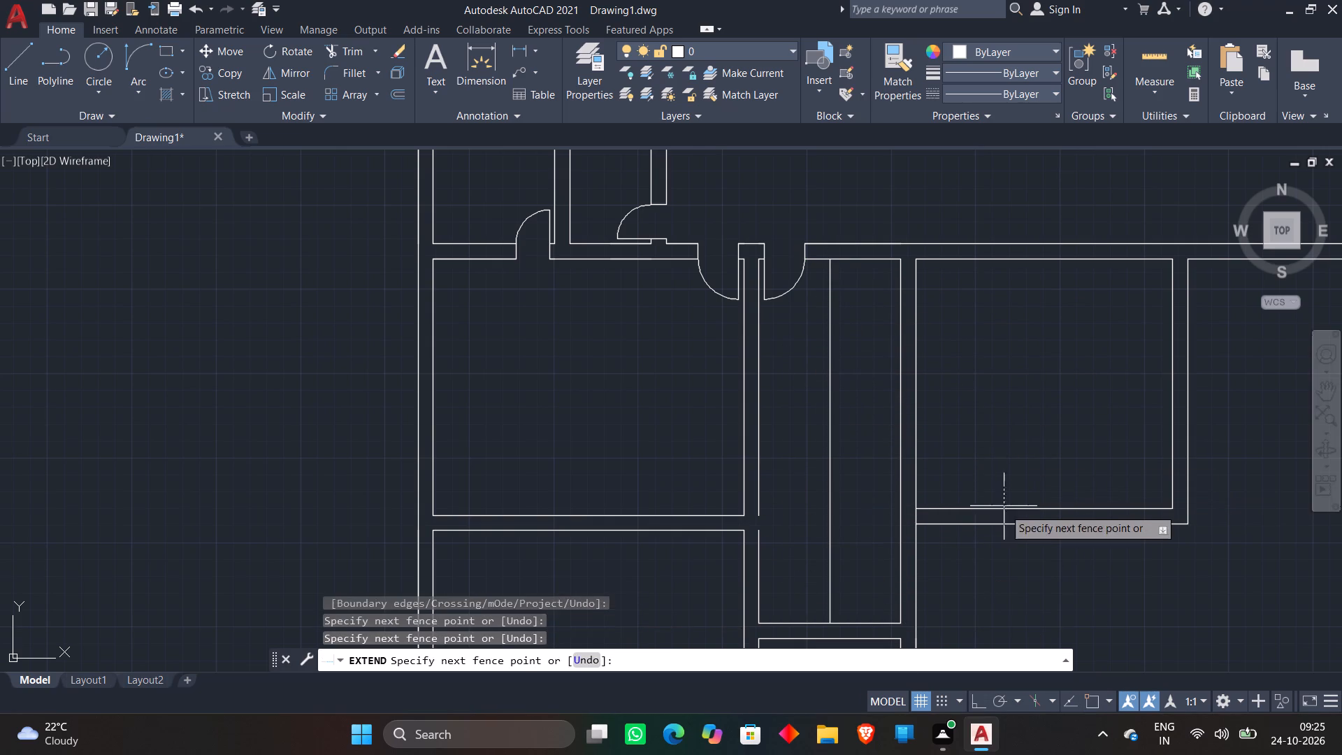
click(1000, 540)
drag(962, 501, 962, 508)
click(958, 542)
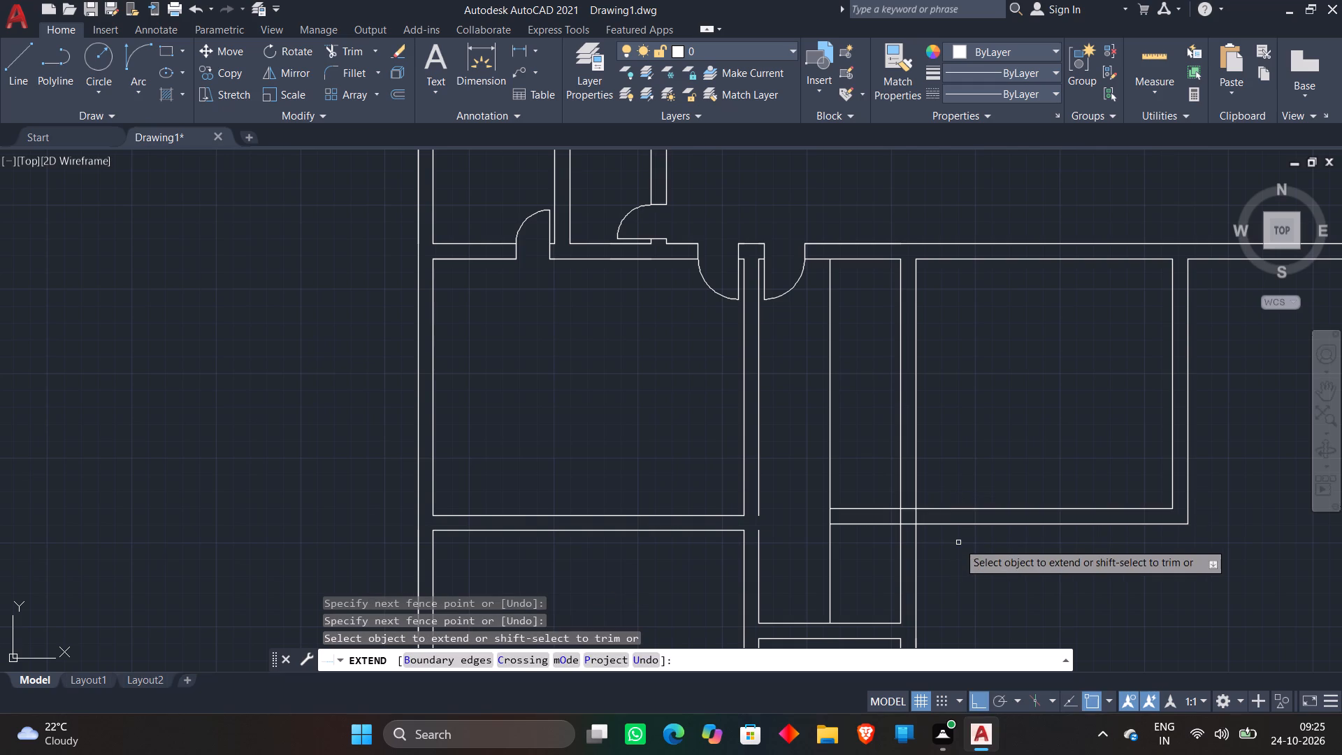
key(Escape)
Trim the narrow room's east wall lines and the extended wall's upper line where the two walls cross, opening the junction.
key(t)
text(r)
key(space)
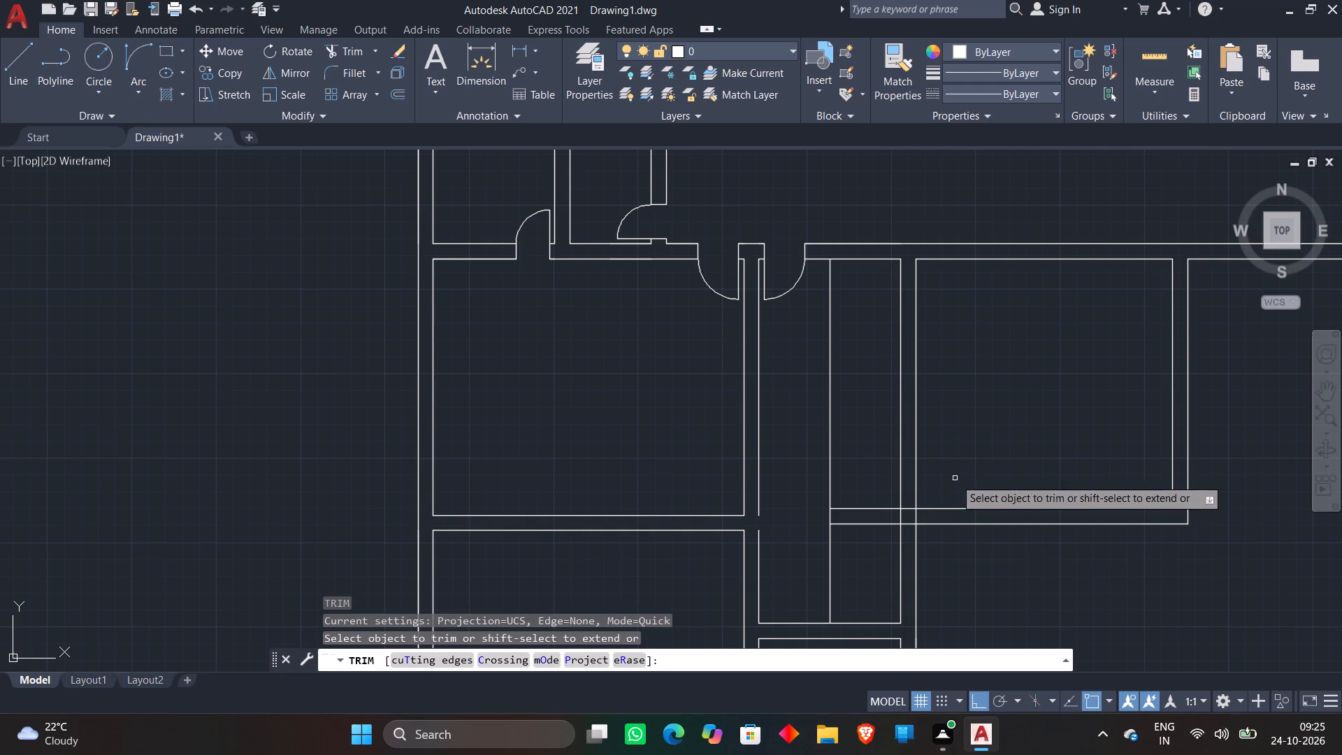
scroll(926, 534, up, 4)
click(692, 427)
click(916, 427)
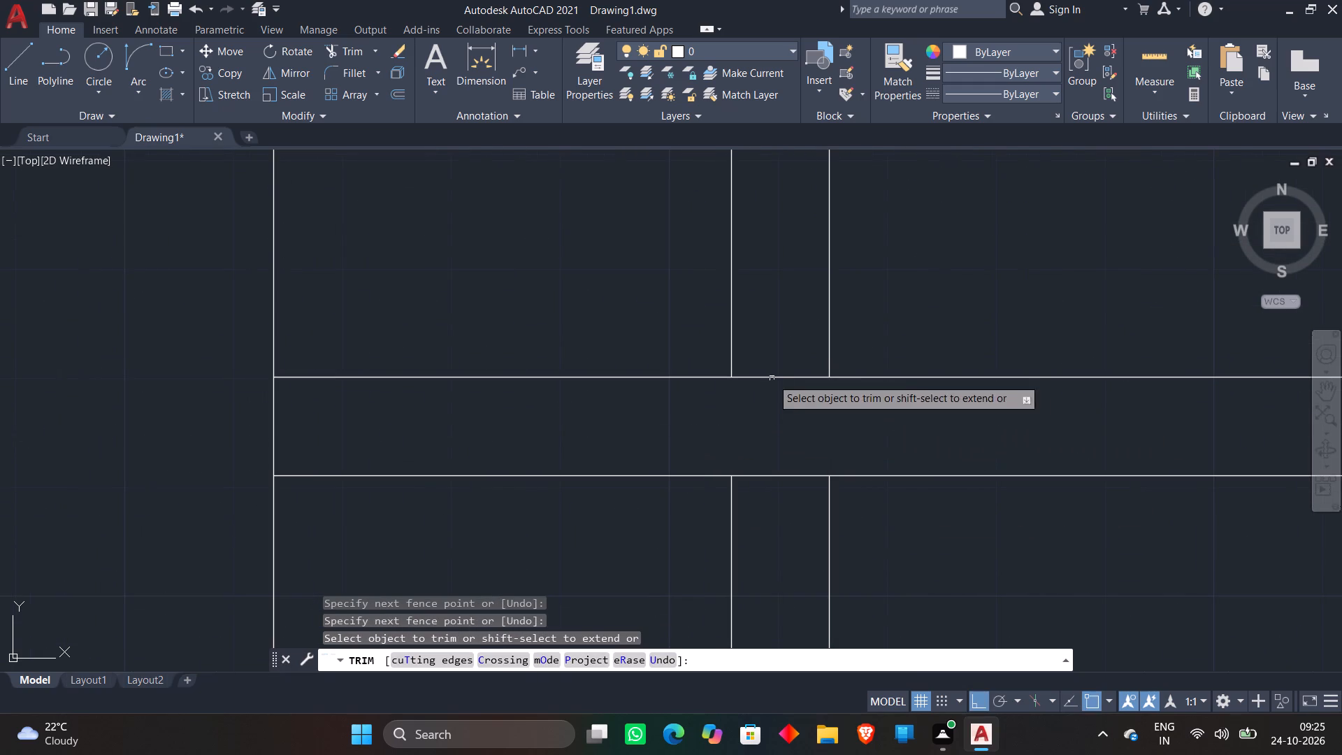
click(779, 355)
click(770, 407)
scroll(755, 407, down, 3)
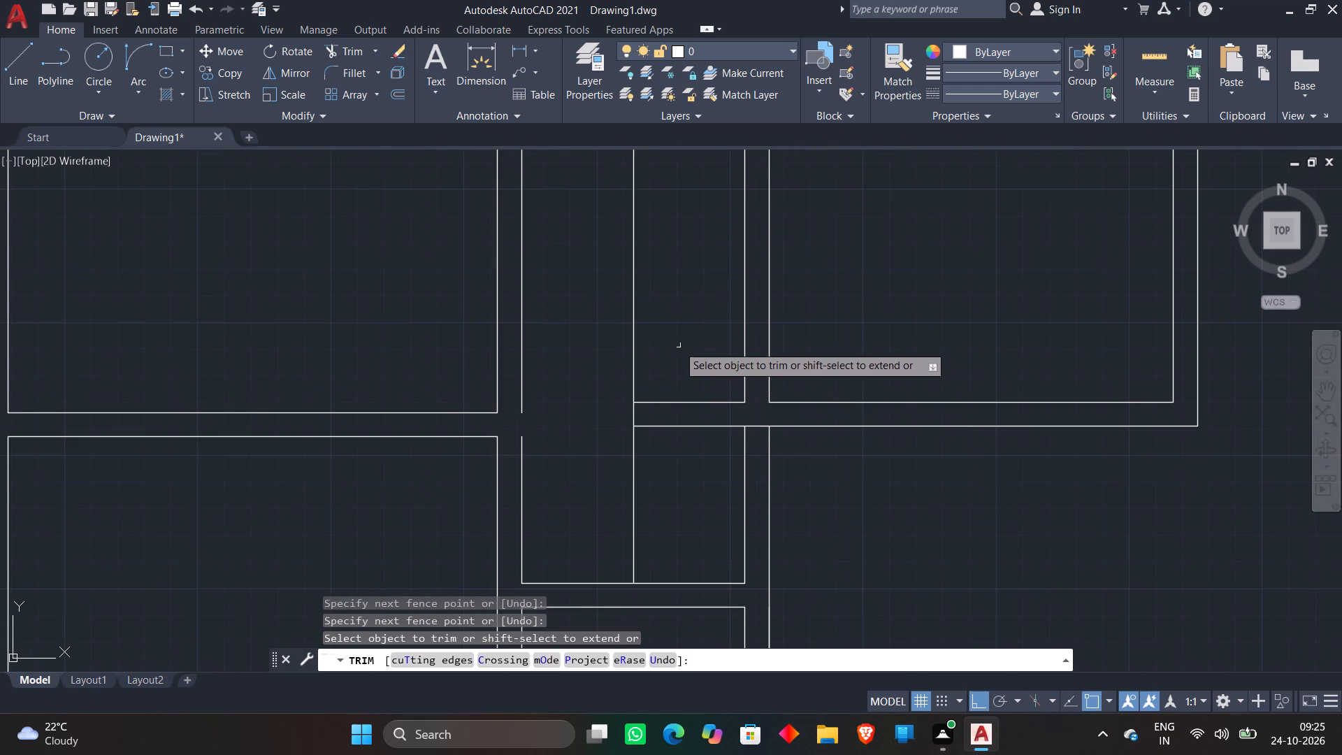
Trim the narrow room's vertical midline below the lower line of the extended wall.
scroll(670, 381, down, 1)
click(663, 459)
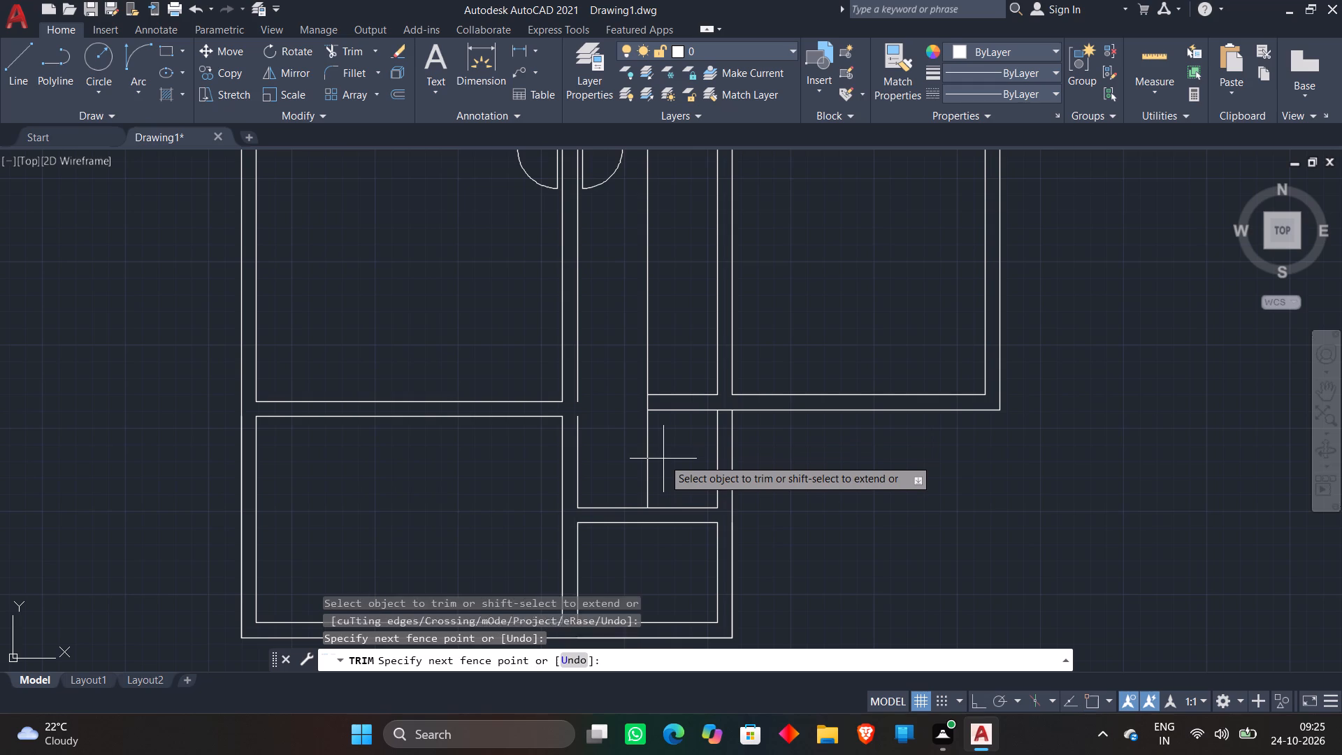
click(634, 459)
middle_drag(668, 338, 661, 447)
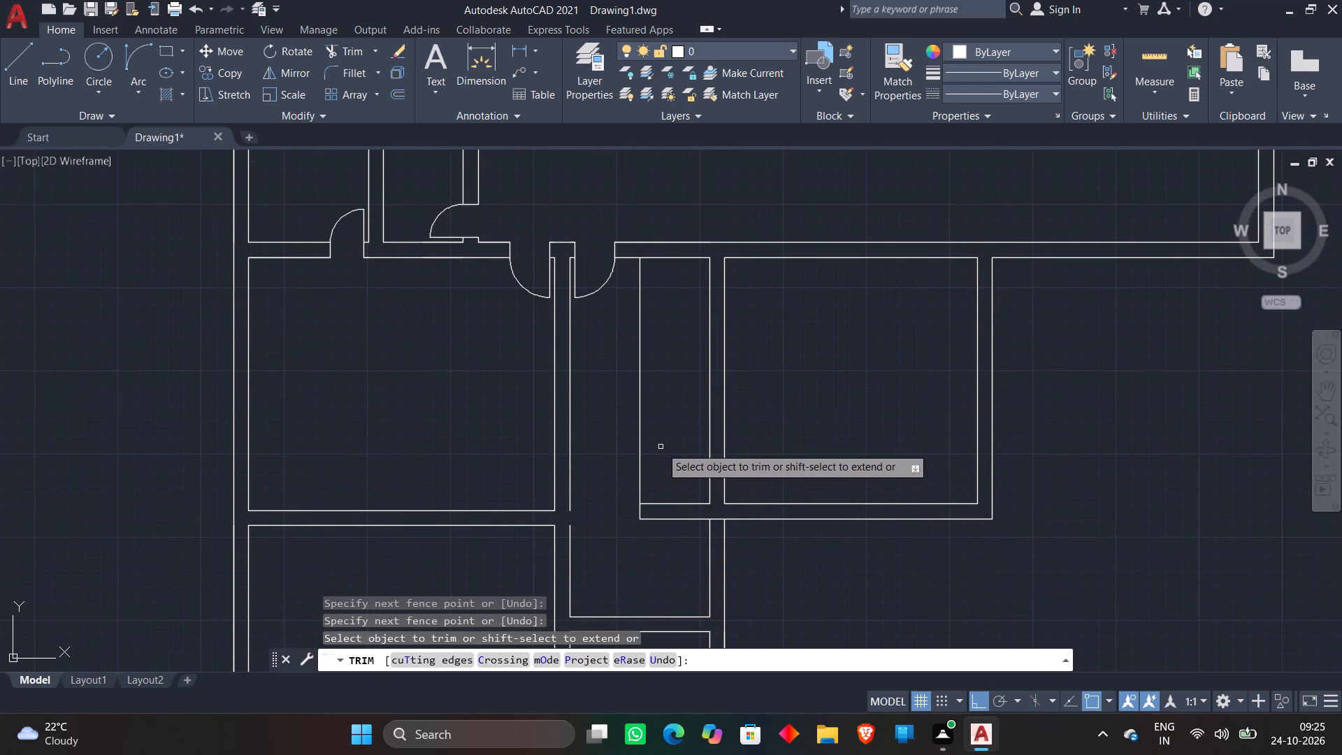
key(Escape)
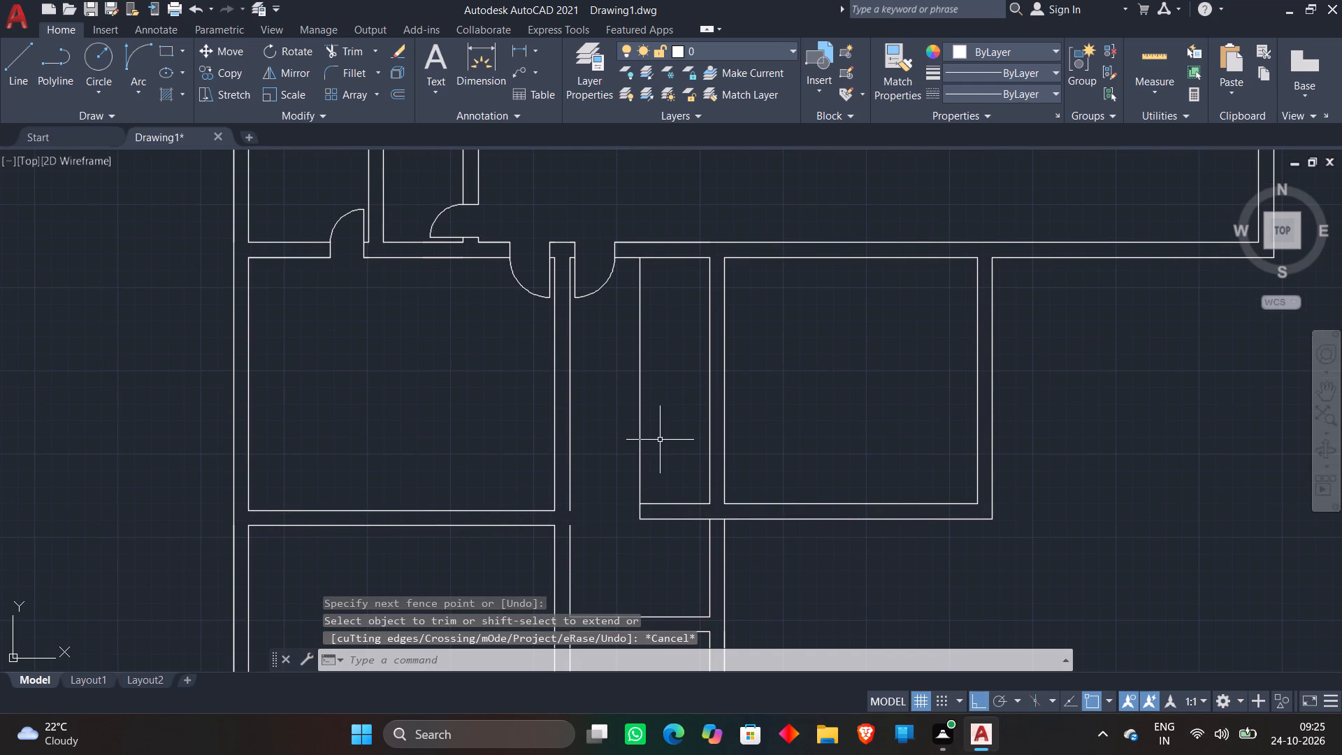
Offset the upper line of the short wall stub in the narrow room 3' upward.
key(o)
key(Return)
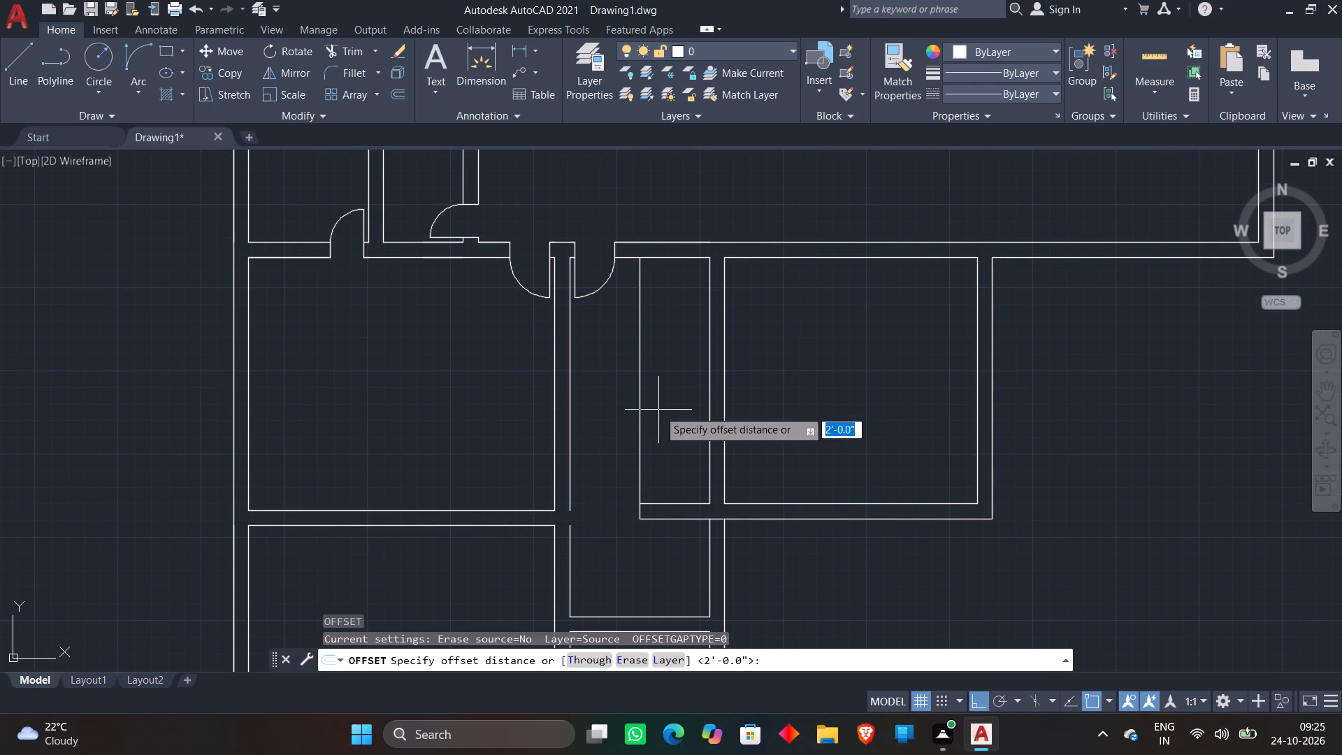
text(3')
key(Return)
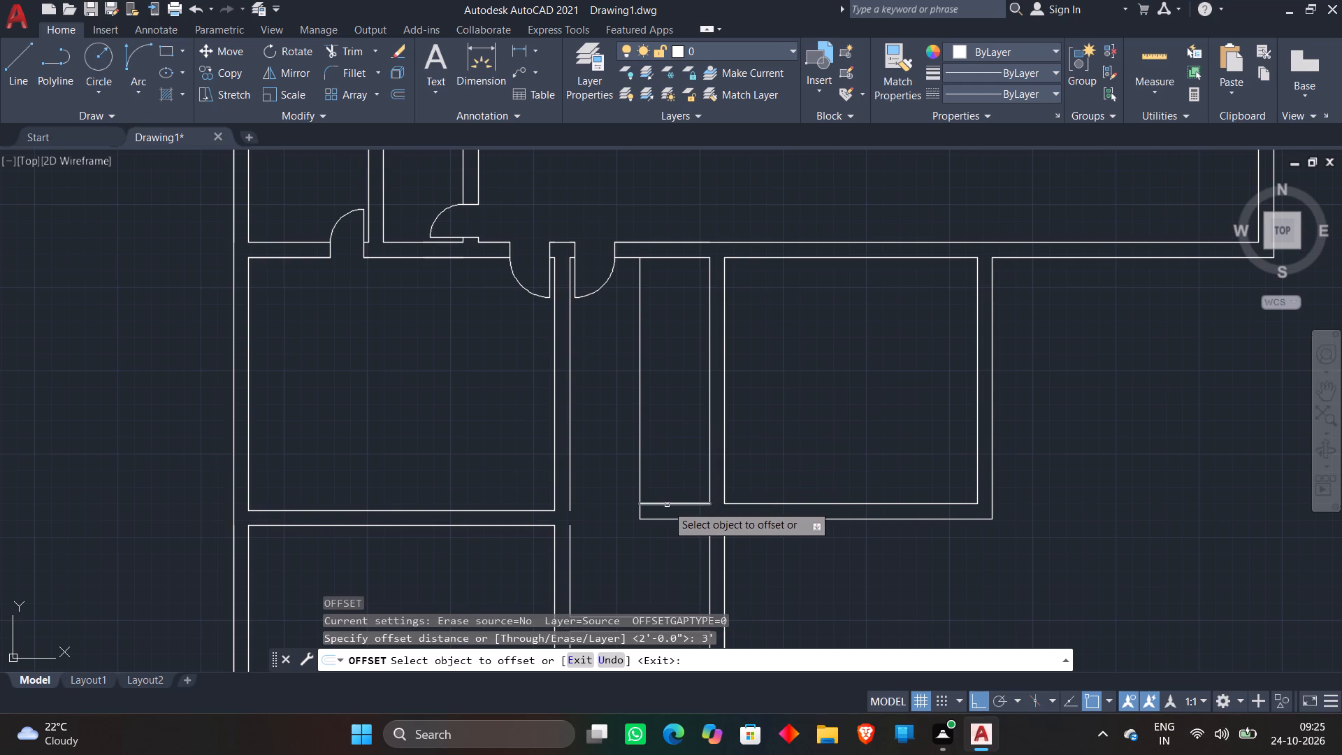
click(667, 505)
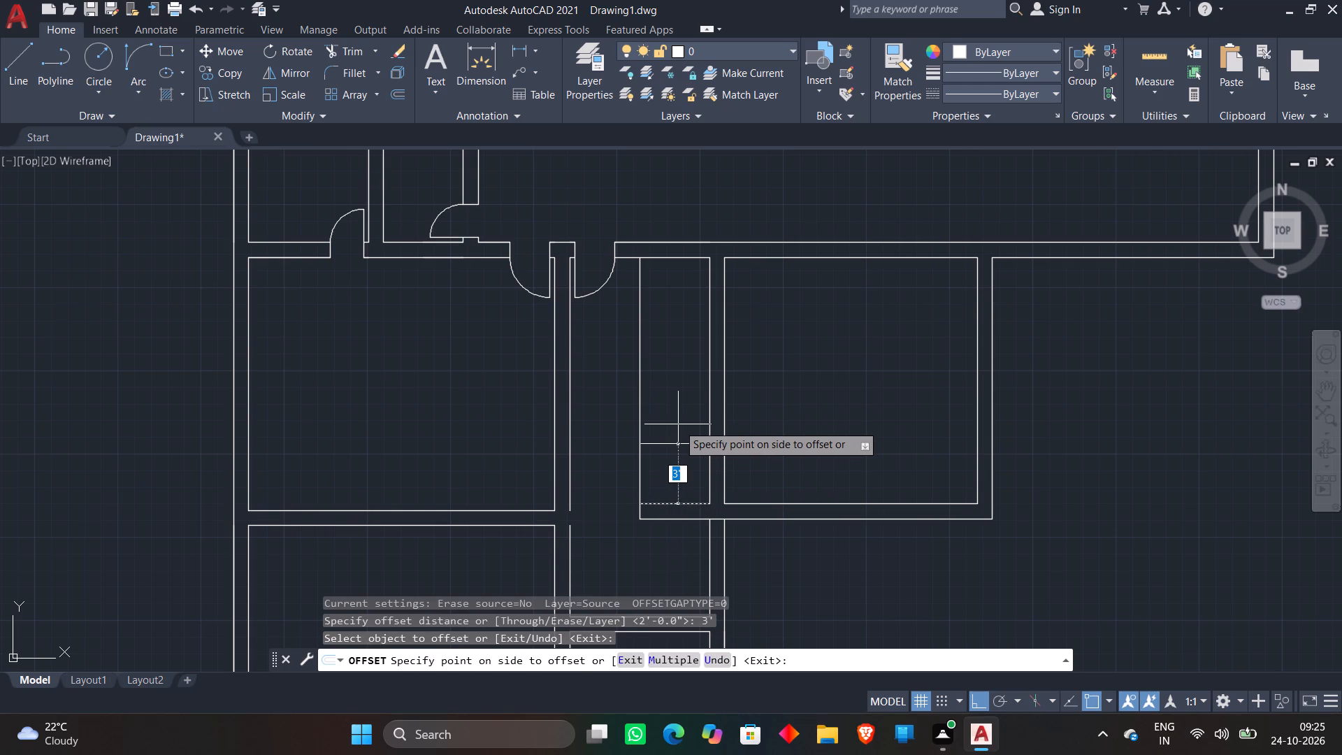
click(678, 424)
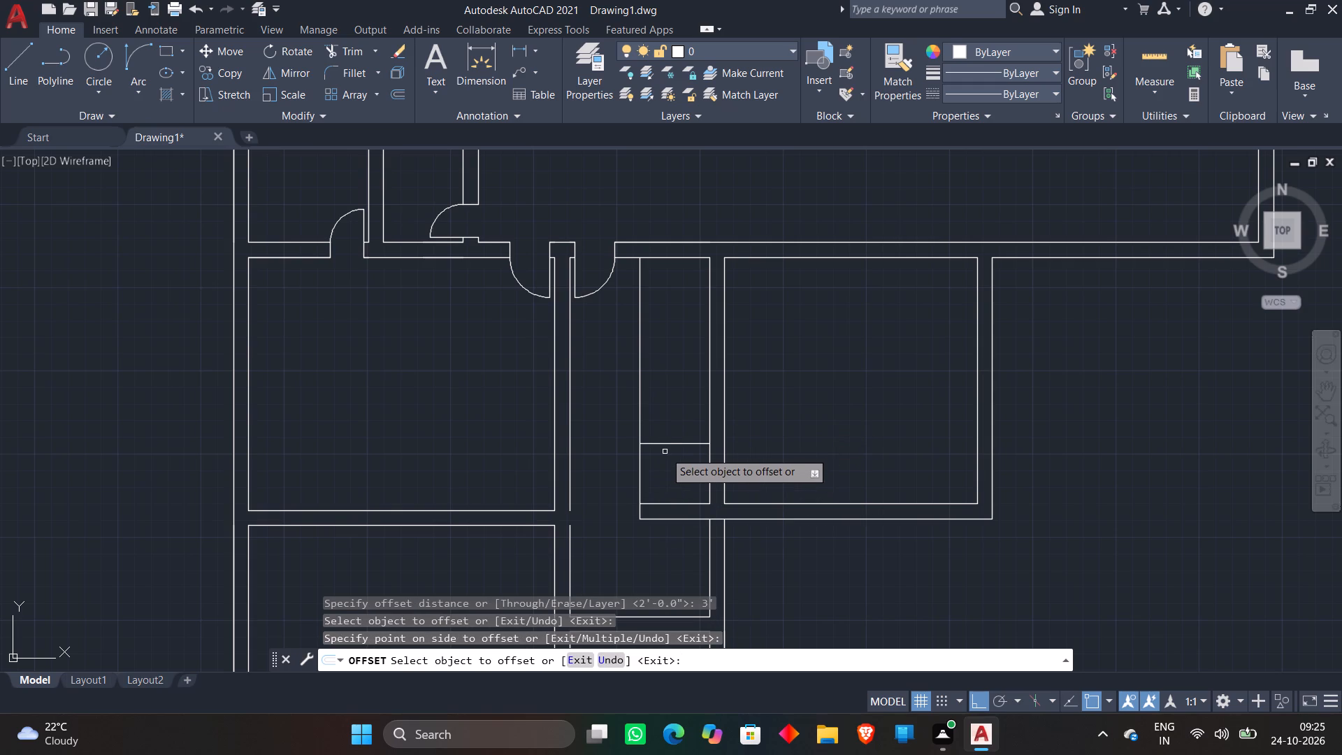
key(Escape)
Extend the 3' offset line west across the midline to the narrow room's west wall.
text(ex)
key(space)
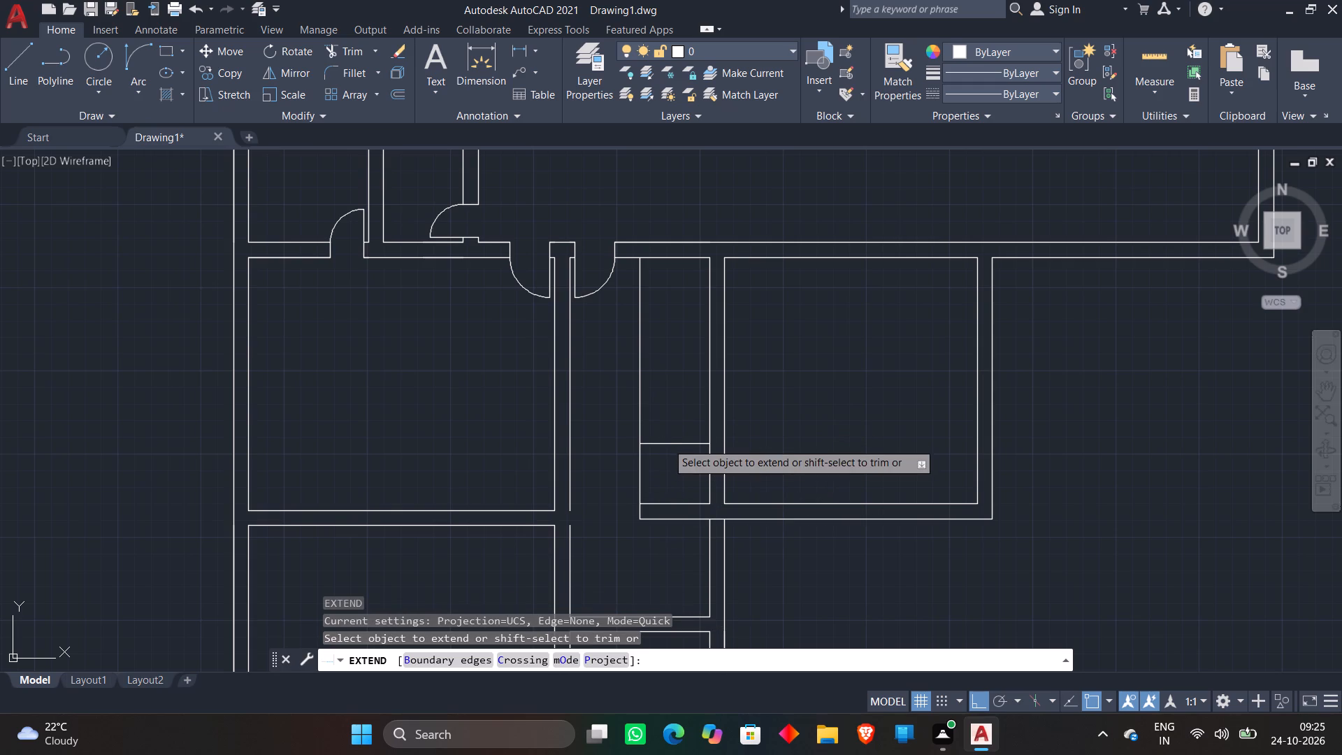
click(663, 445)
key(Escape)
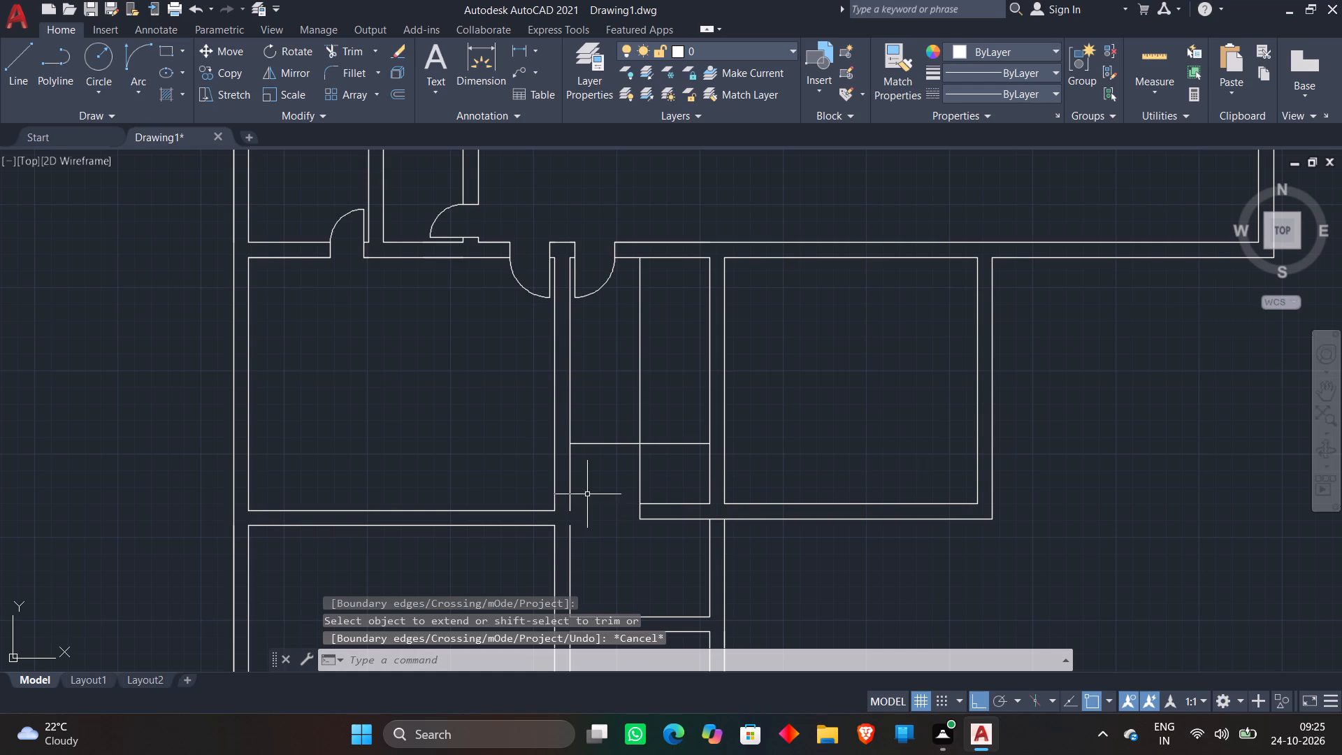
Extend the narrow room's upper west wall line downward to close the gap with the segment below.
text(ex)
key(space)
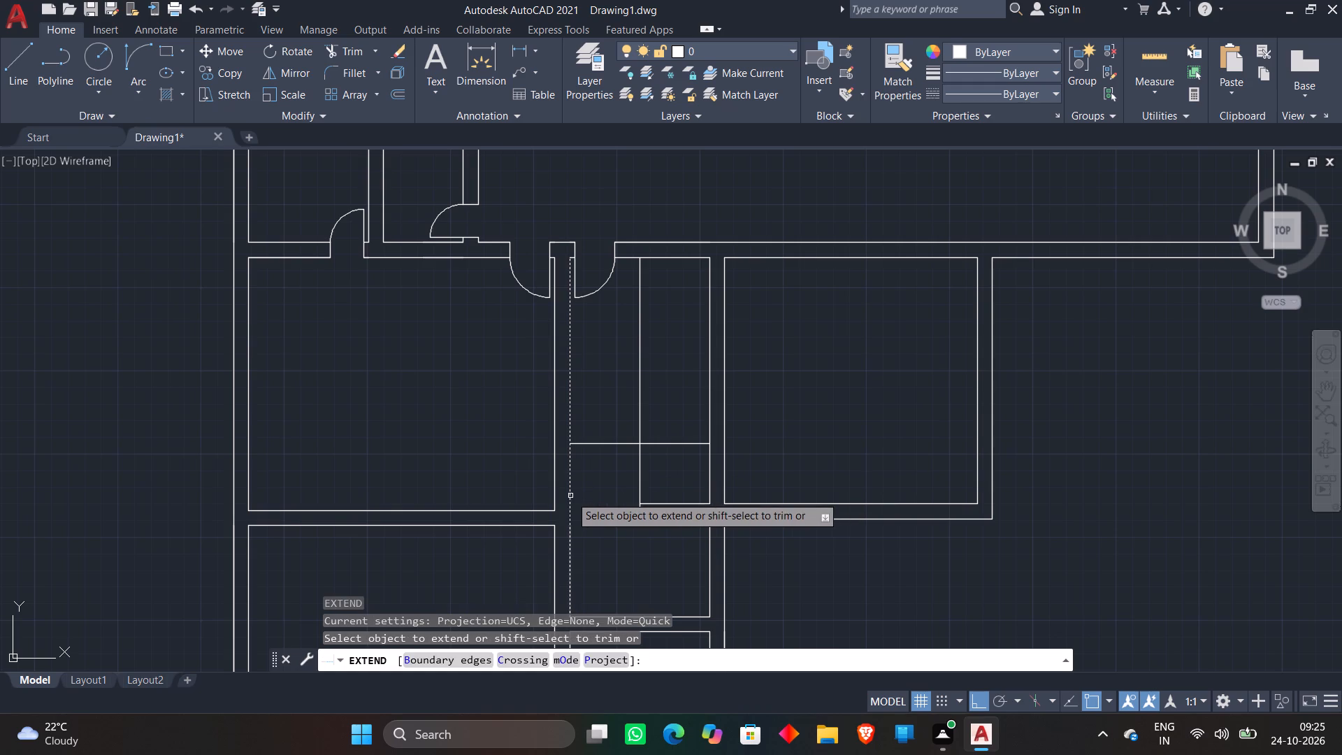
click(570, 496)
key(Escape)
scroll(612, 484, down, 2)
scroll(635, 477, up, 3)
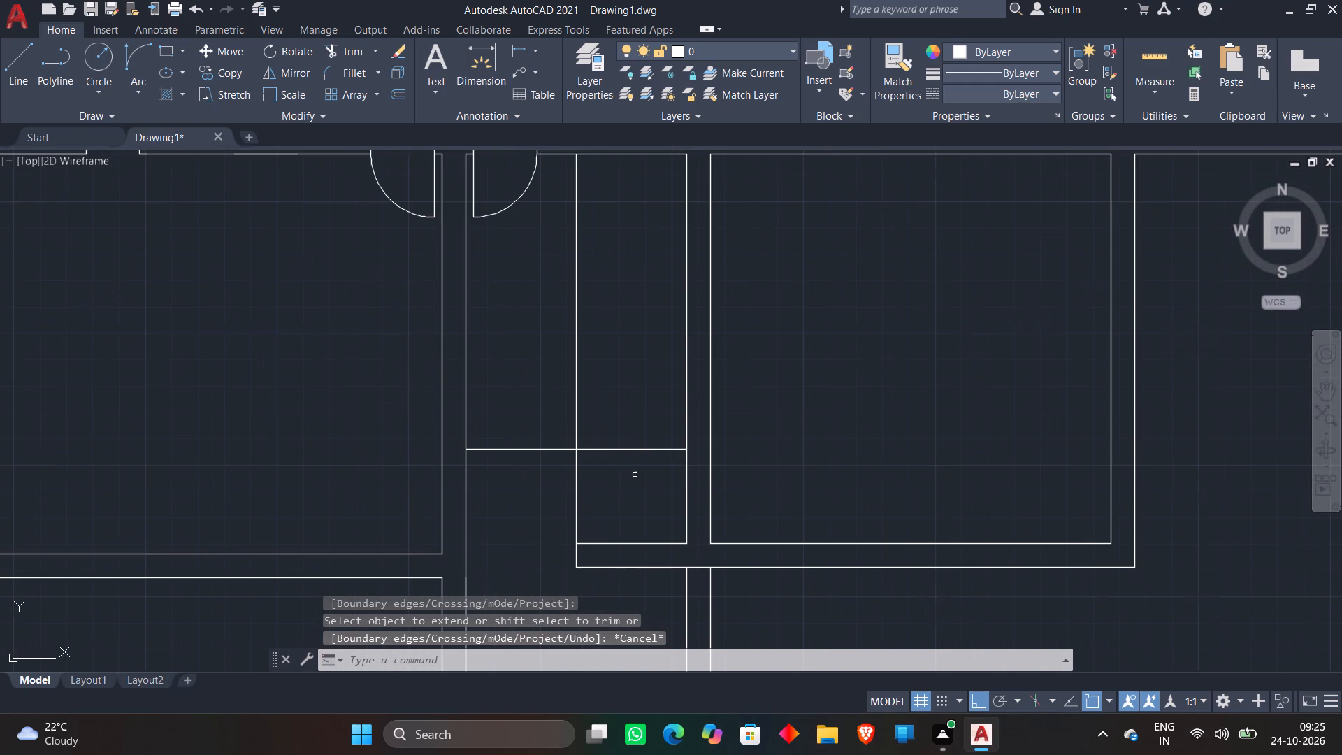
Offset the horizontal line across the narrow room upward six times at 1' spacing as stair treads, using the Multiple option.
key(o)
key(Return)
key(1)
key(apostrophe)
key(Return)
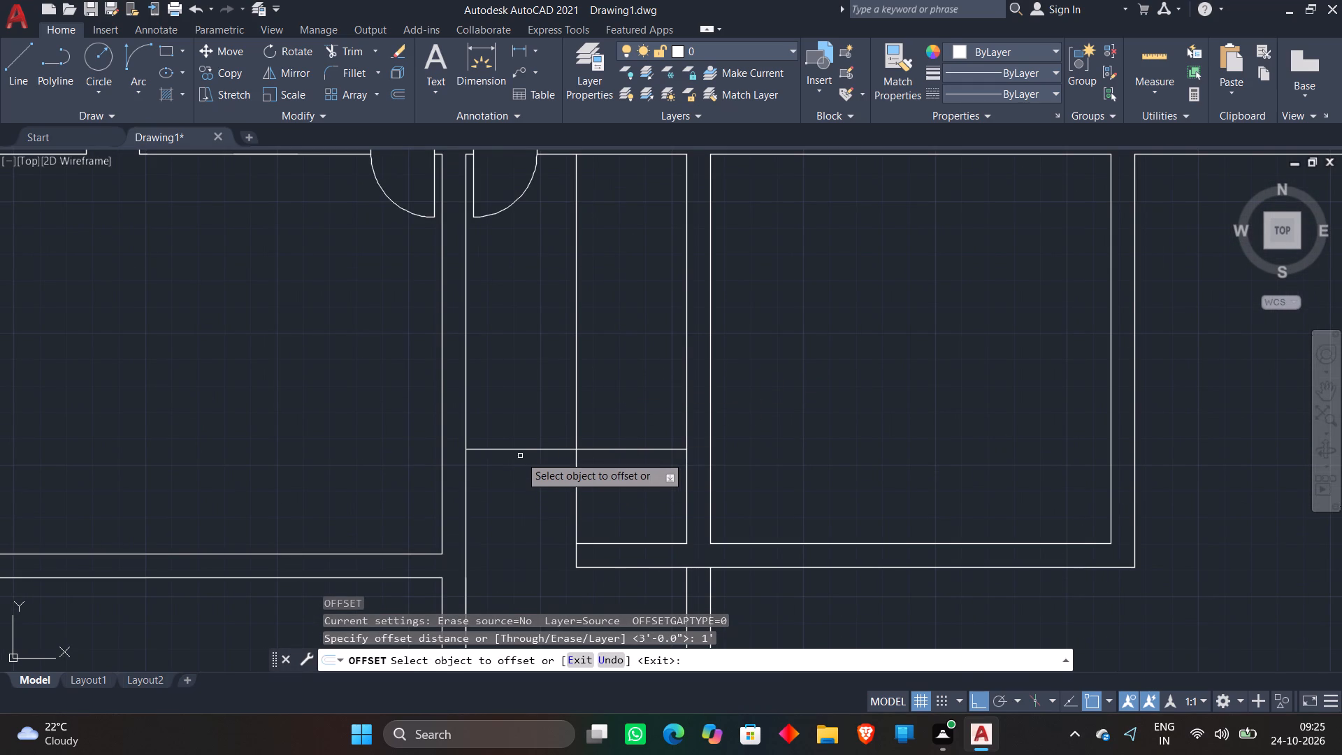
click(522, 449)
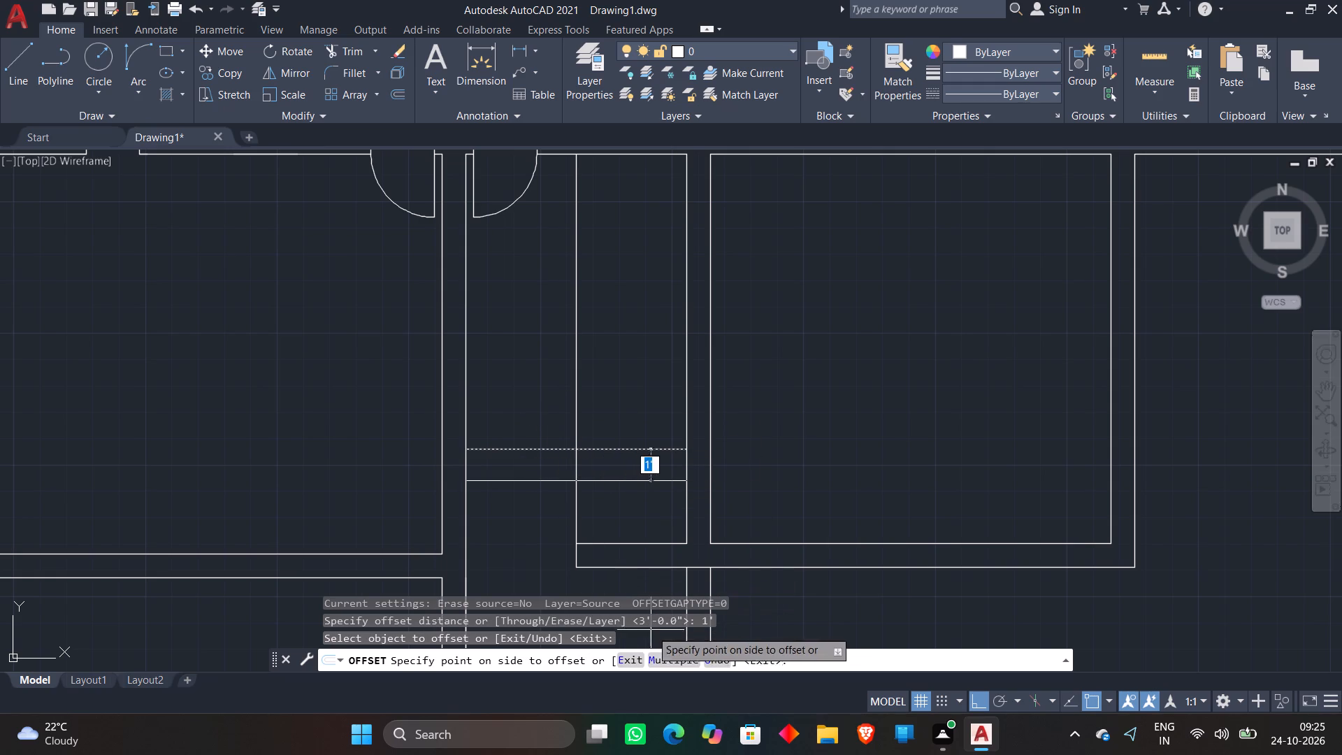
click(665, 656)
click(638, 397)
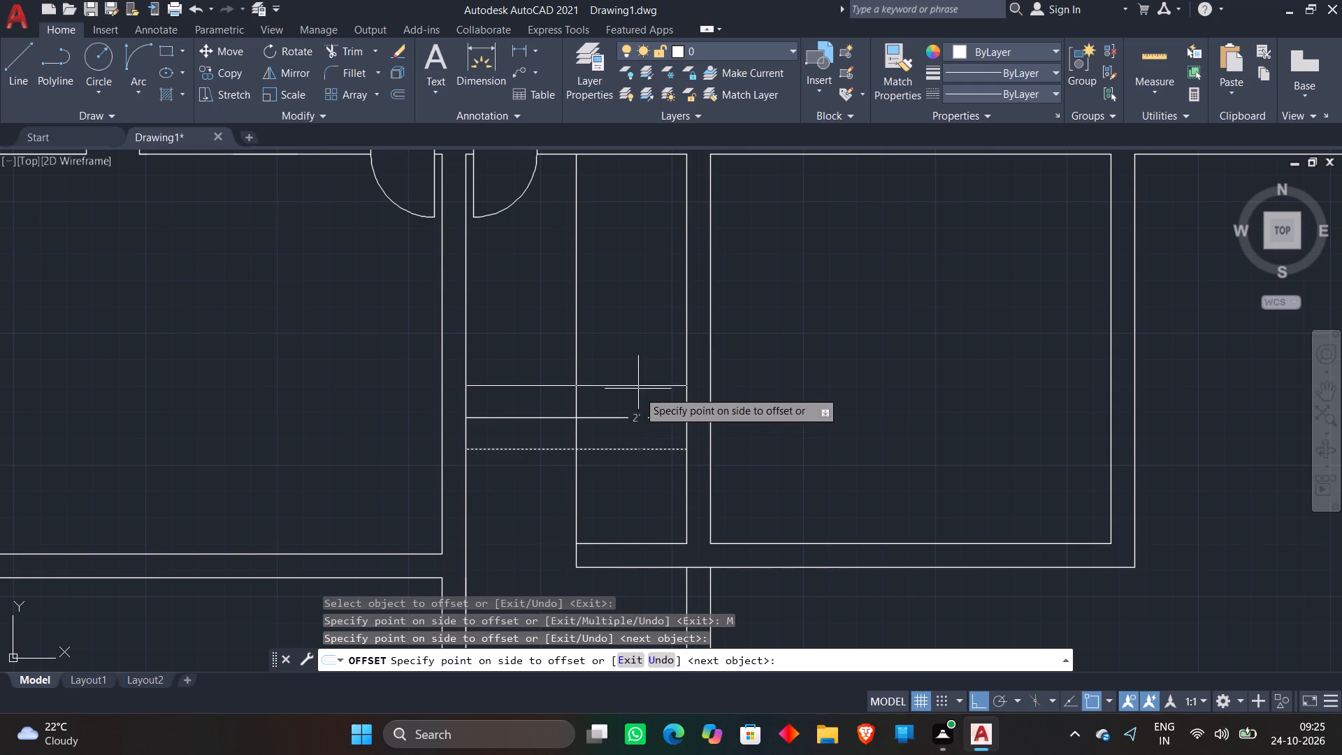
click(644, 343)
click(639, 318)
click(642, 290)
middle_drag(642, 288, 650, 415)
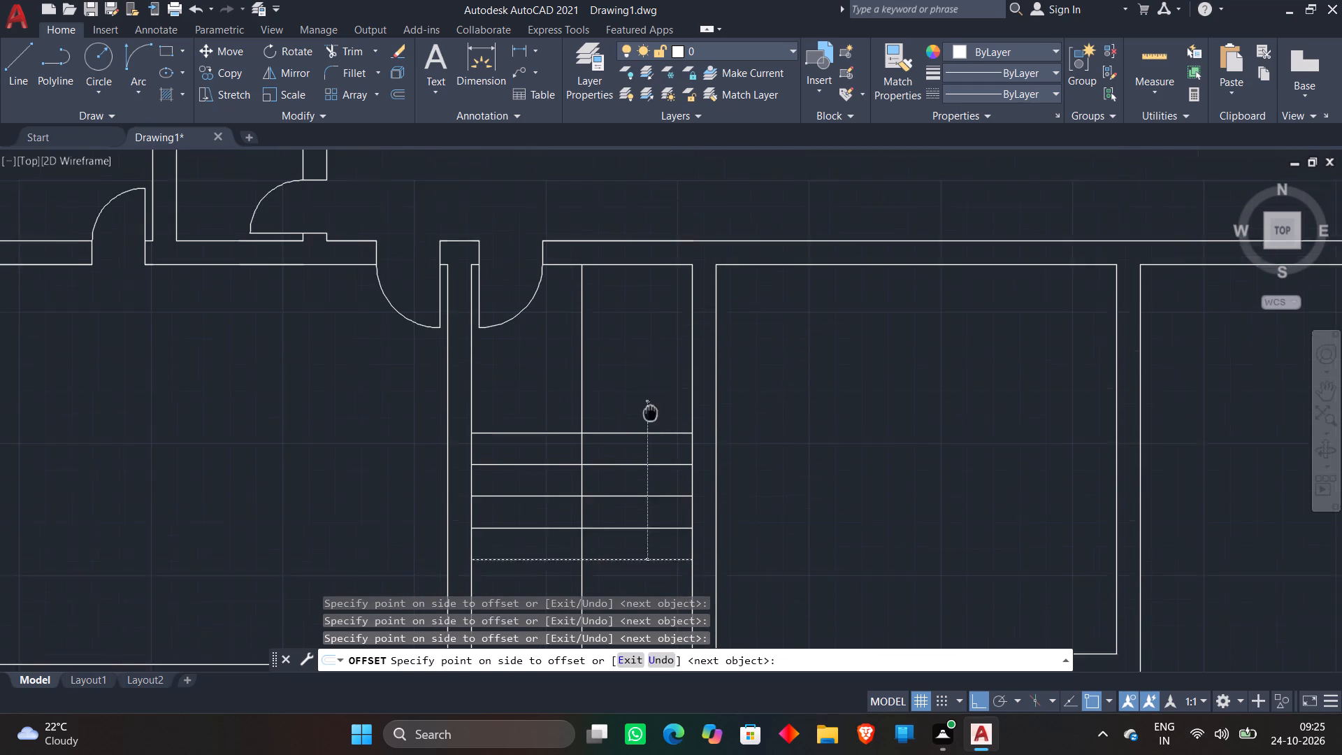
middle_drag(650, 415, 652, 419)
click(658, 391)
click(657, 354)
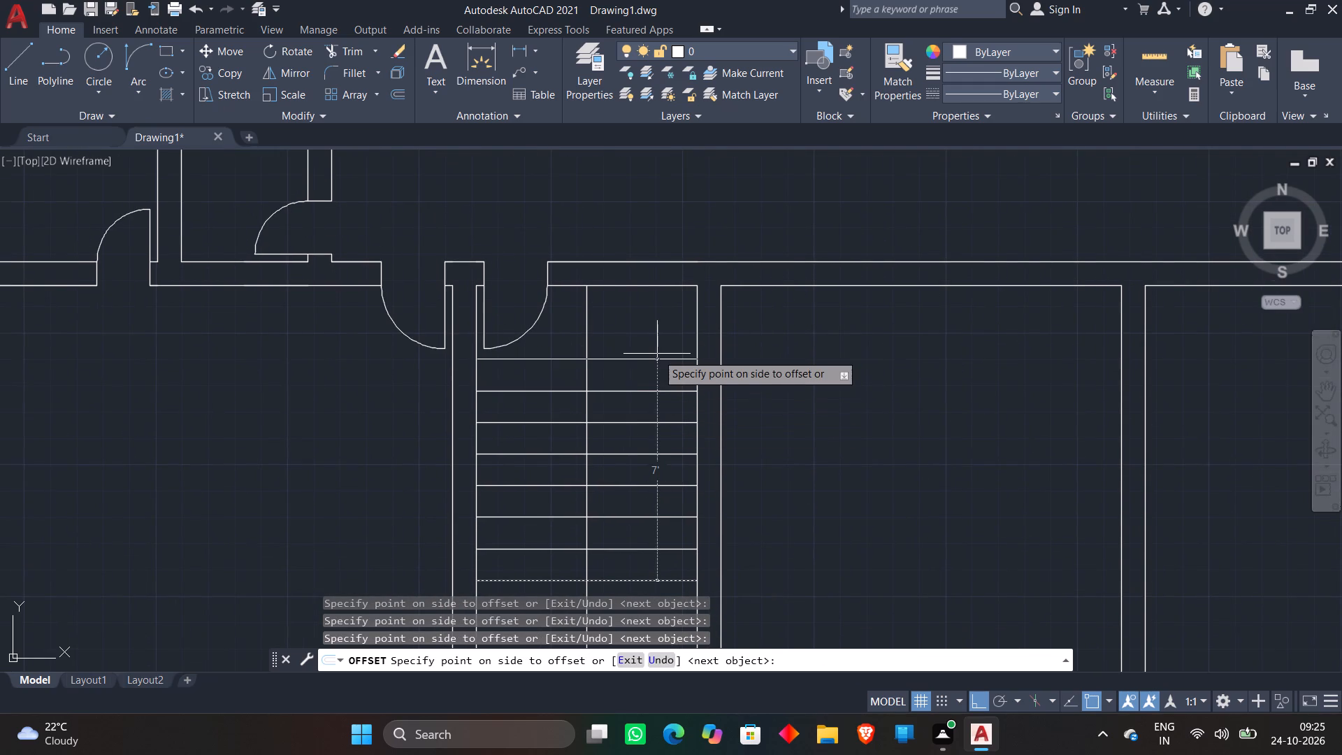
key(space)
Offset the topmost tread line 1' upward to add one more tread.
click(598, 390)
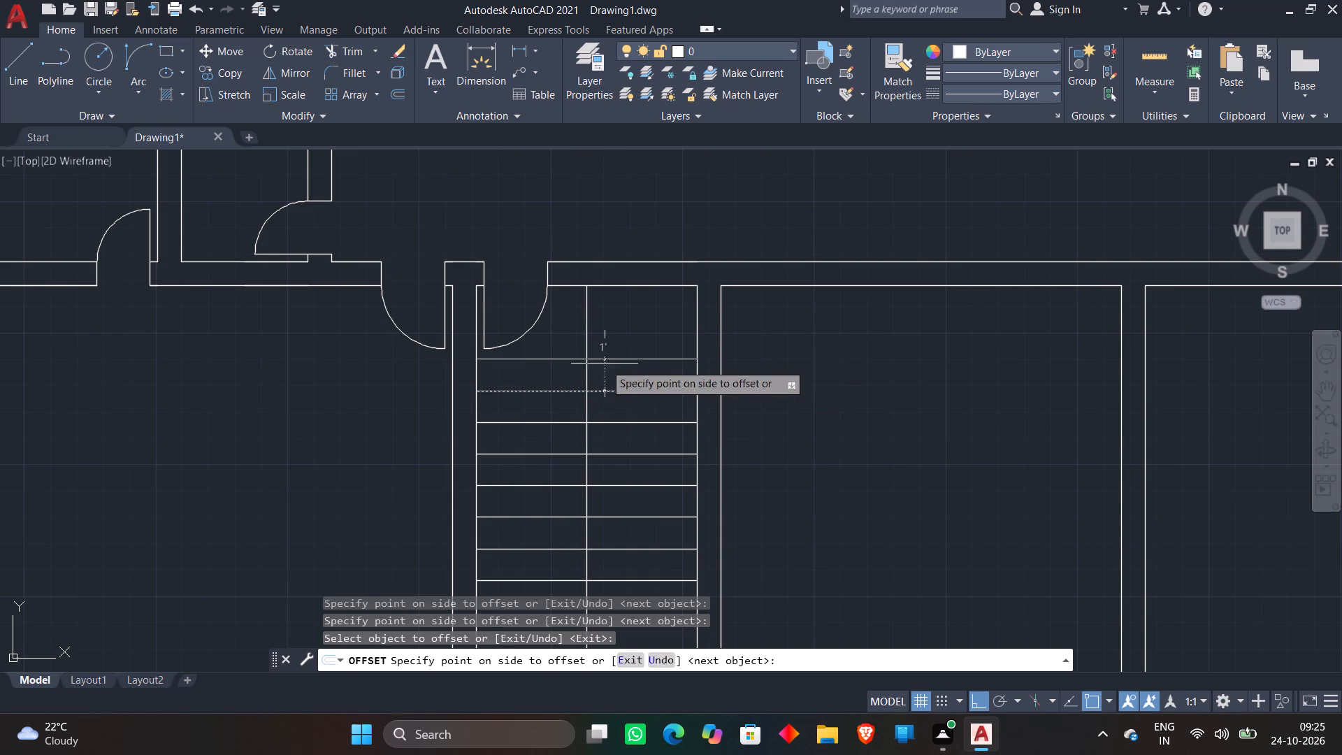
click(605, 364)
key(space)
key(Escape)
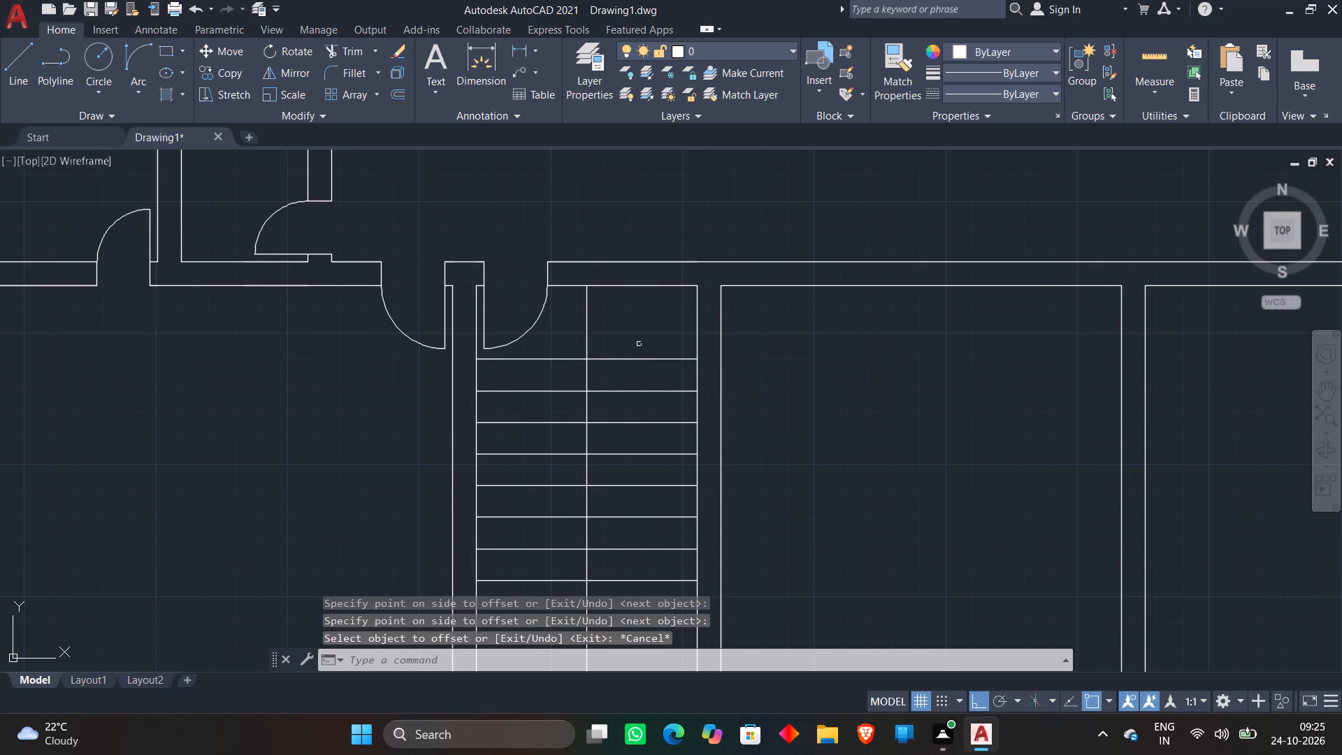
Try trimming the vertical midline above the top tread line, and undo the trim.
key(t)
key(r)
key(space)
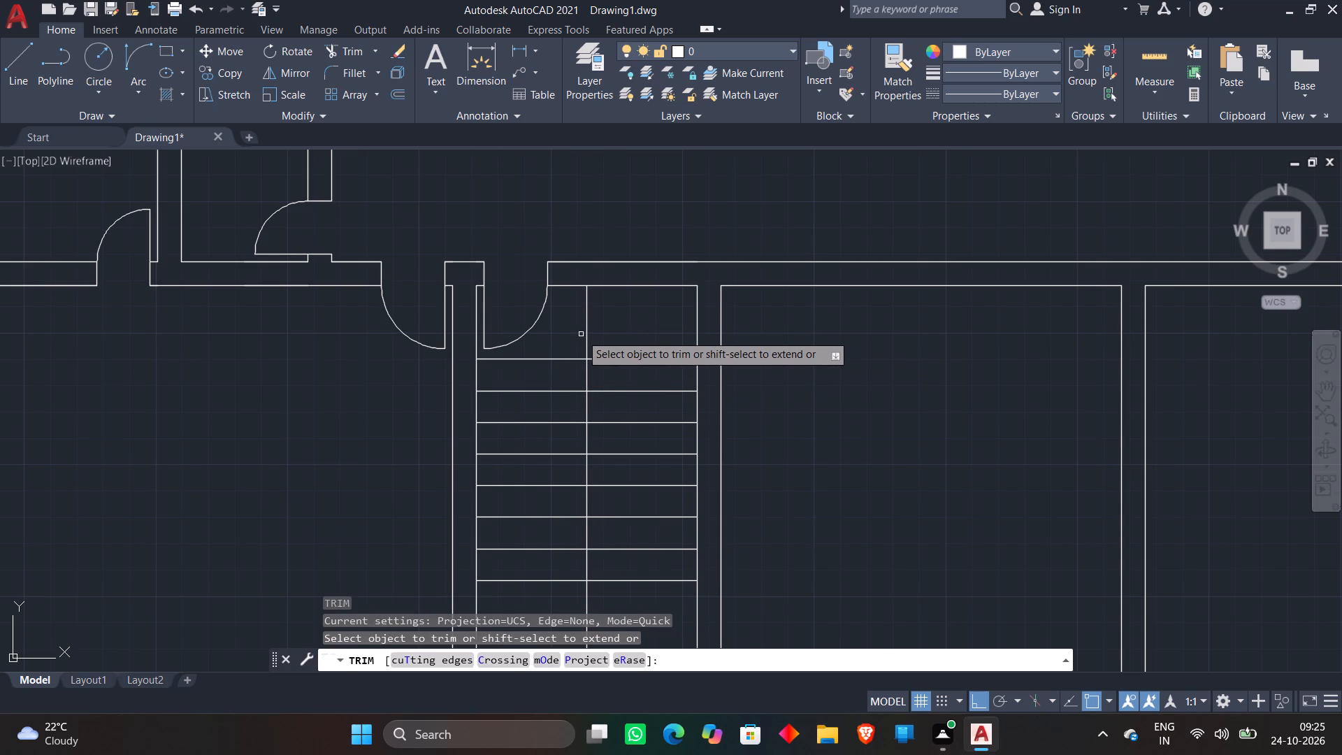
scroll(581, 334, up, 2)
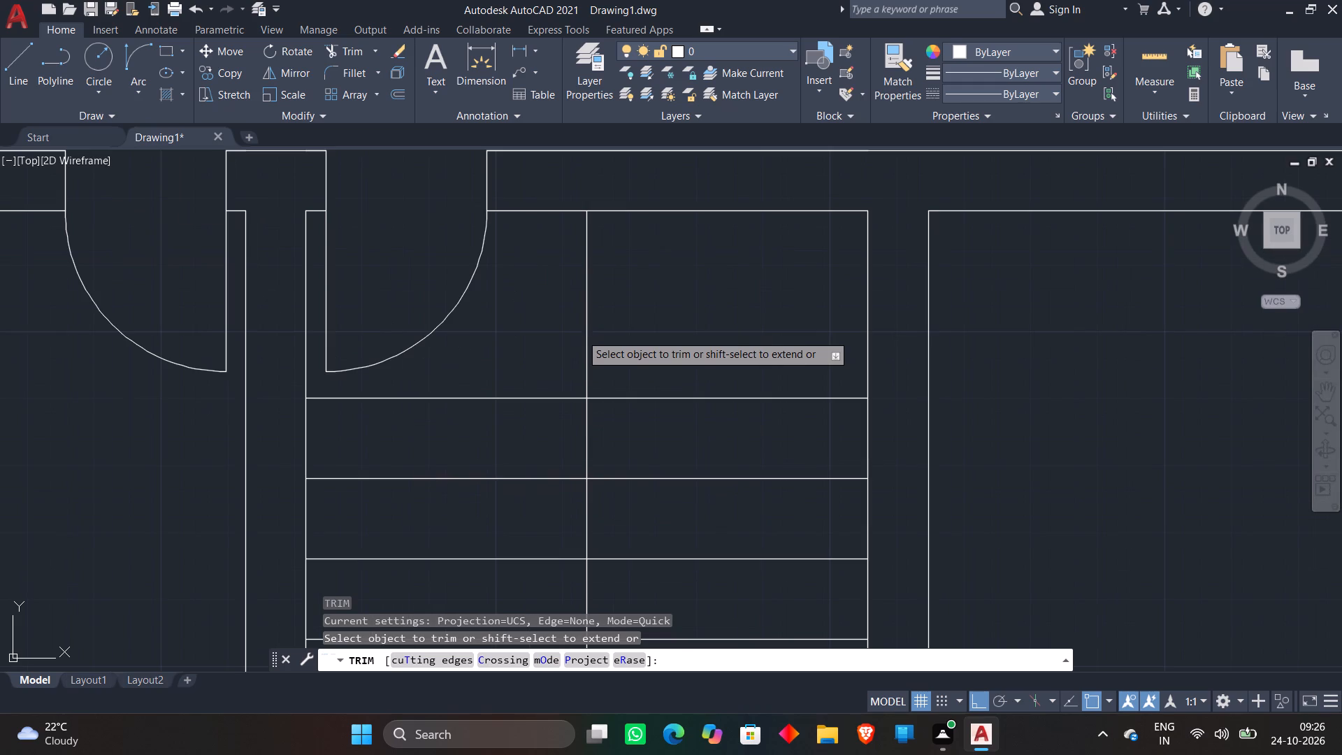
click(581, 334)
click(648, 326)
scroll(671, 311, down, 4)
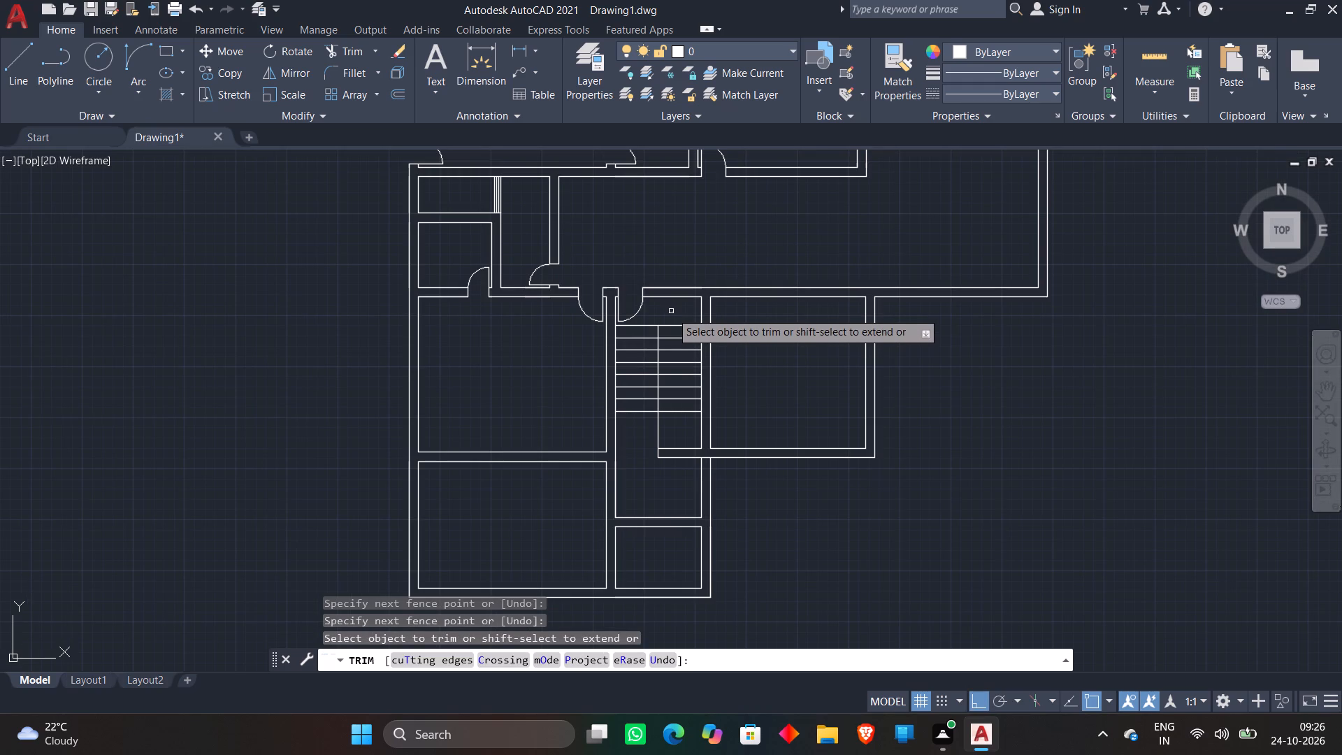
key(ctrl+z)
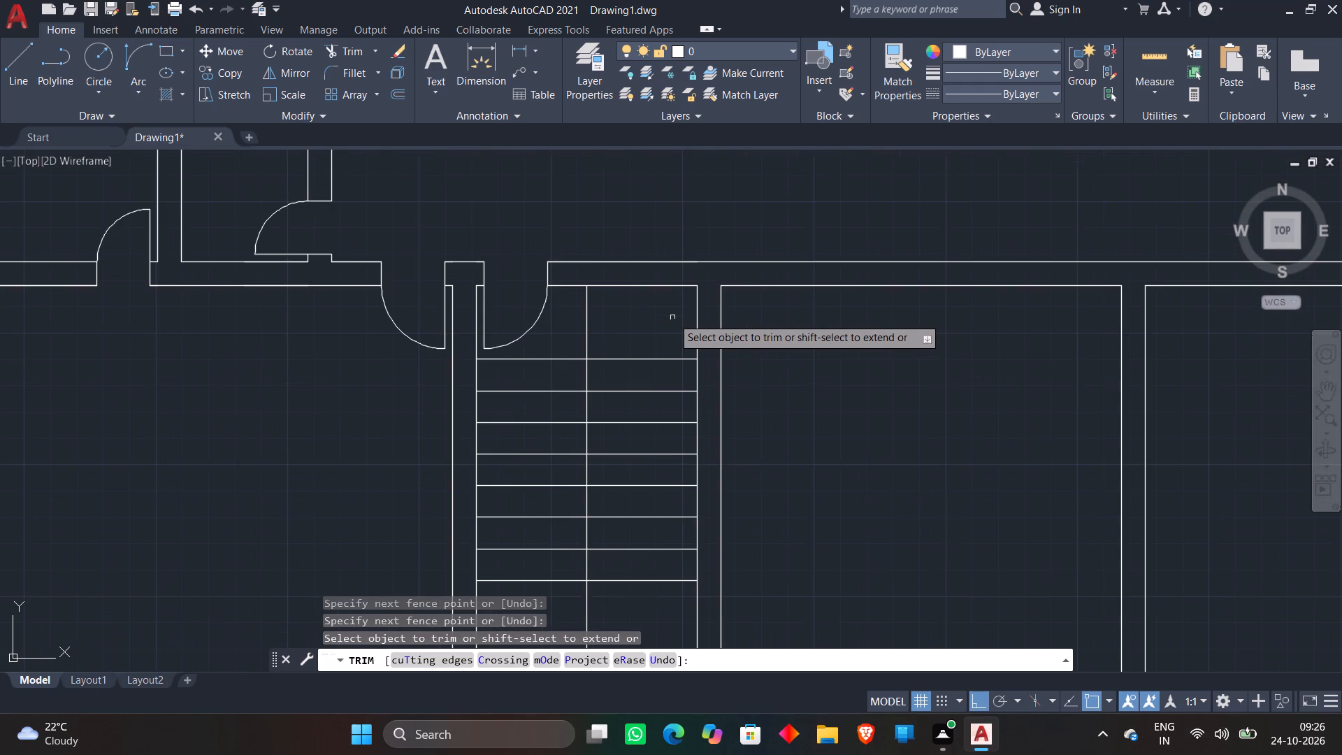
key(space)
Offset the small bottom room's west inner wall line 3" inward and the extended wall's lower line 3" downward.
scroll(672, 317, down, 1)
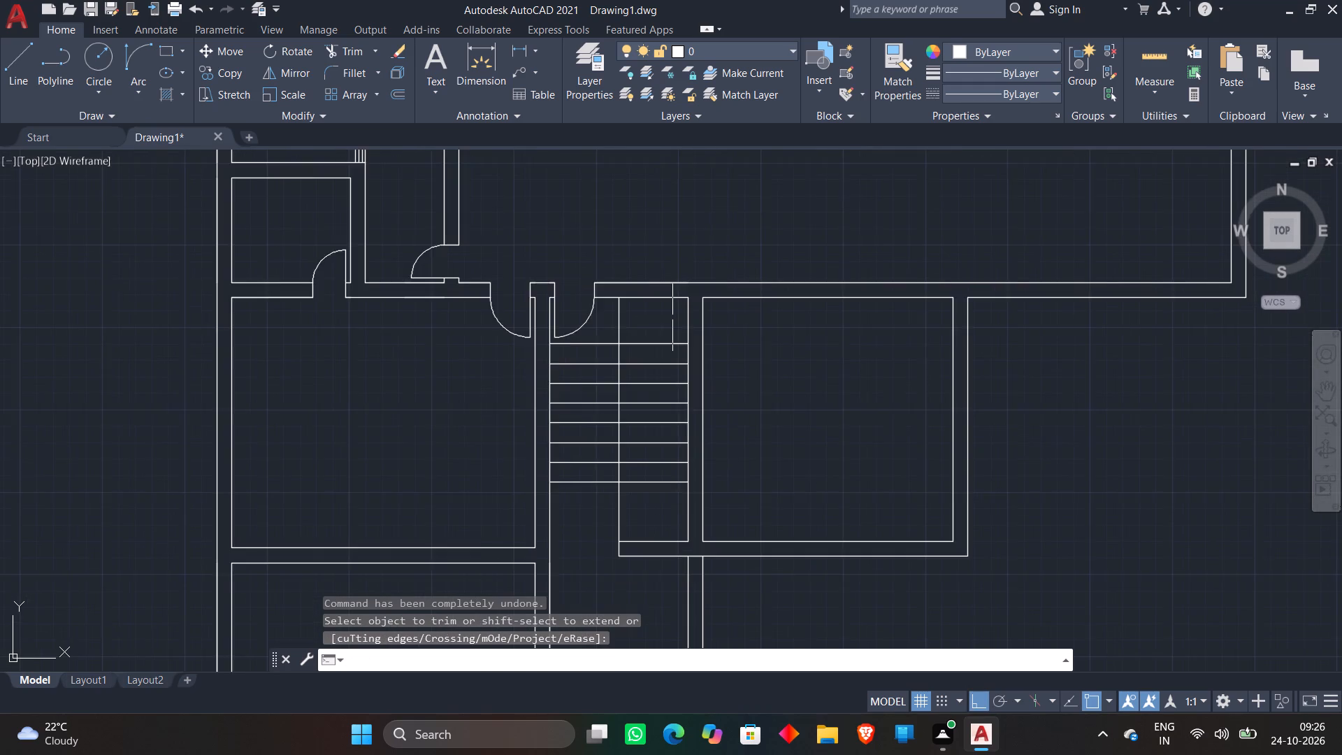
scroll(672, 317, down, 1)
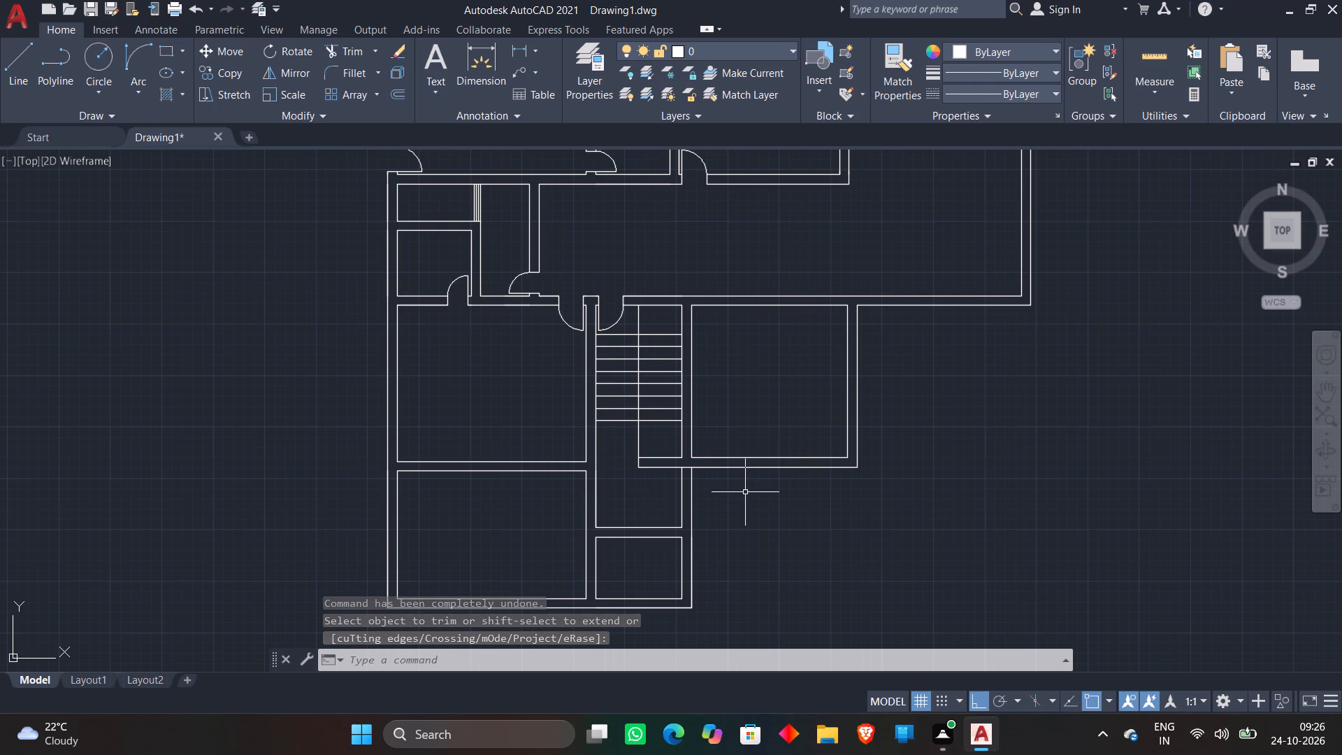
middle_drag(710, 509, 731, 453)
scroll(610, 501, up, 2)
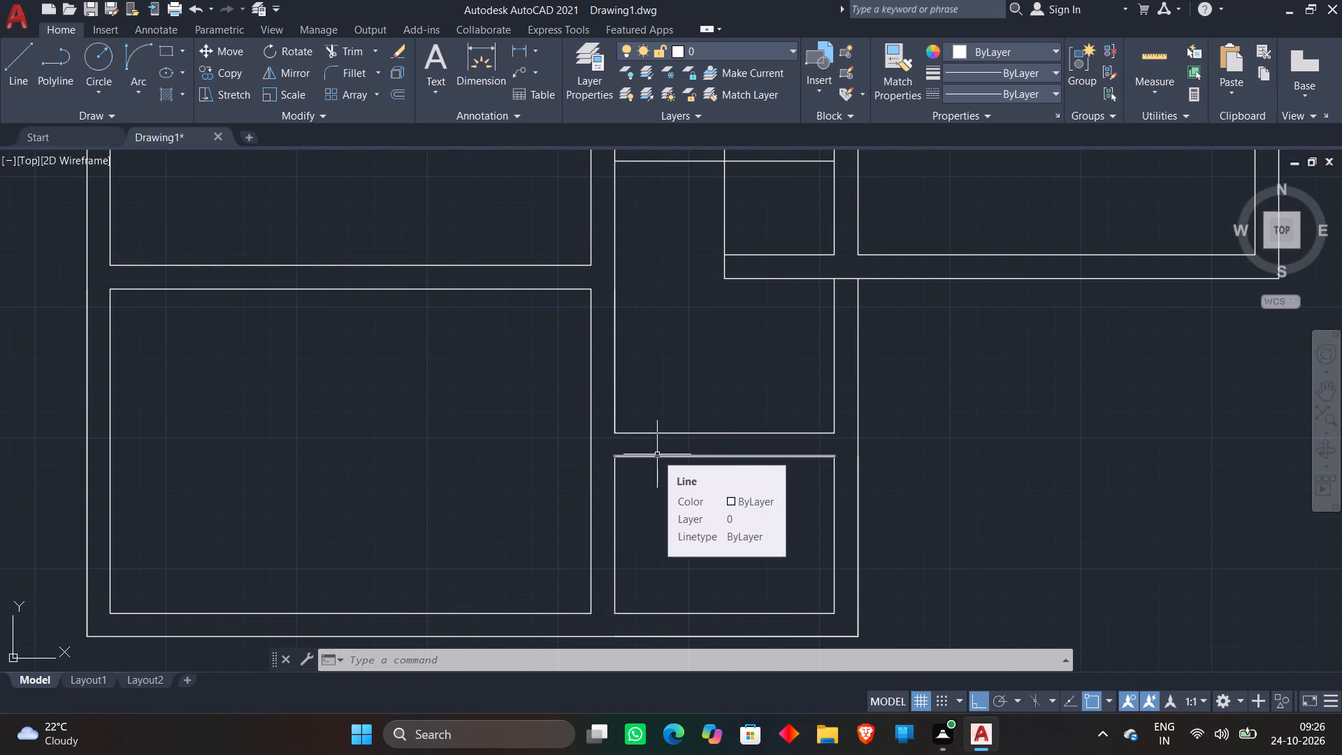
key(o)
key(Return)
key(3)
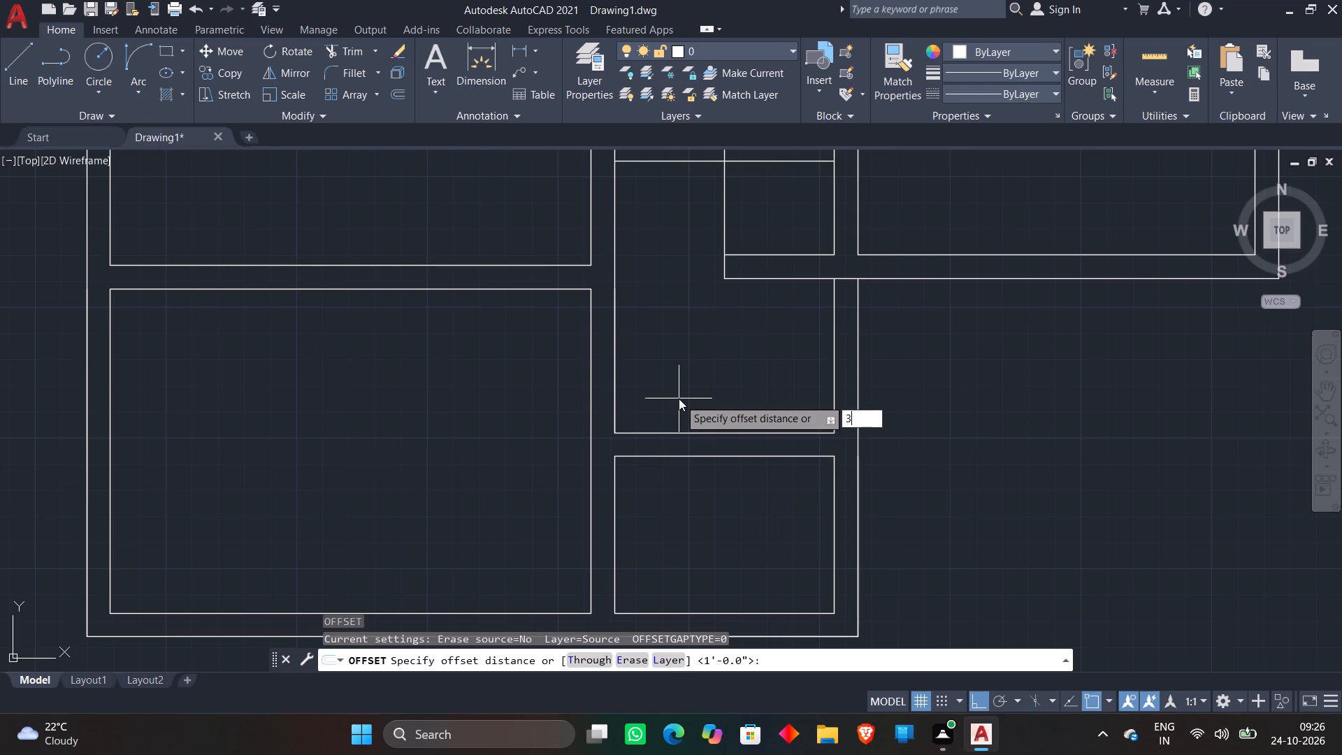
key(shift+quotedbl)
key(Return)
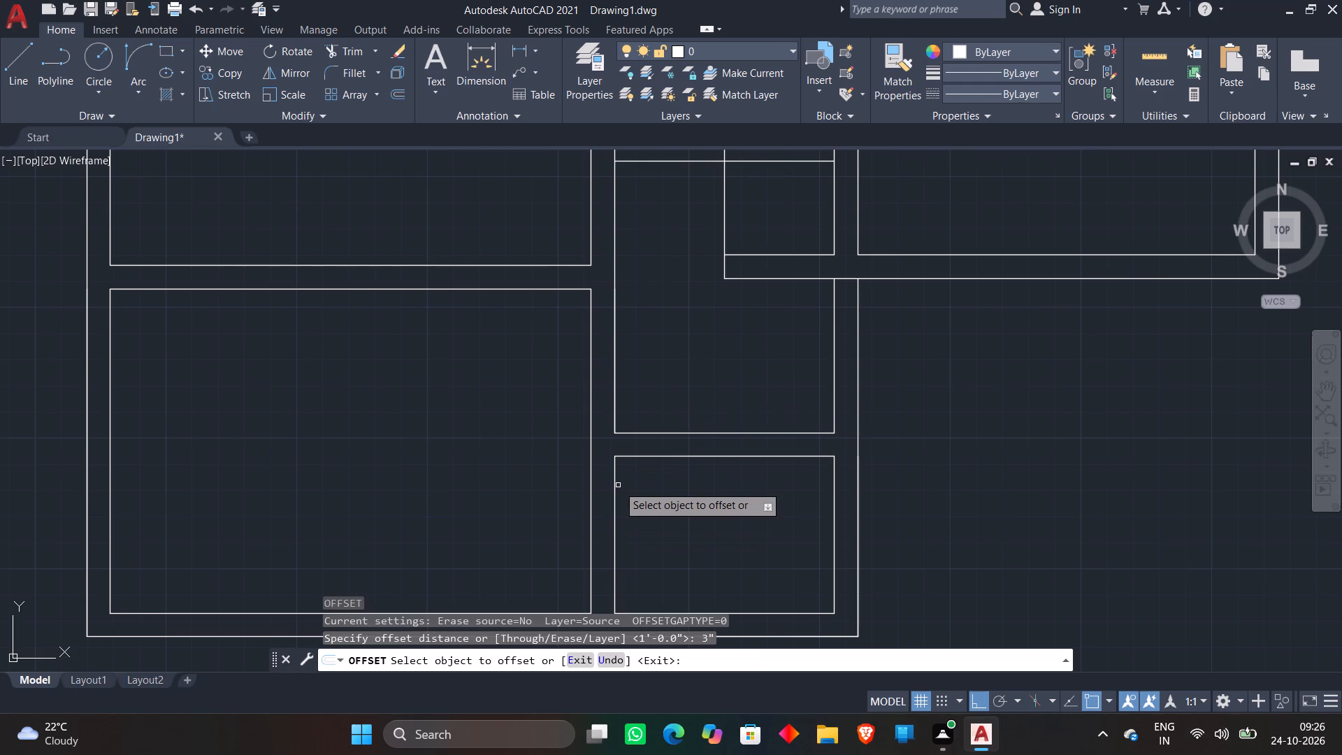
click(612, 487)
click(692, 472)
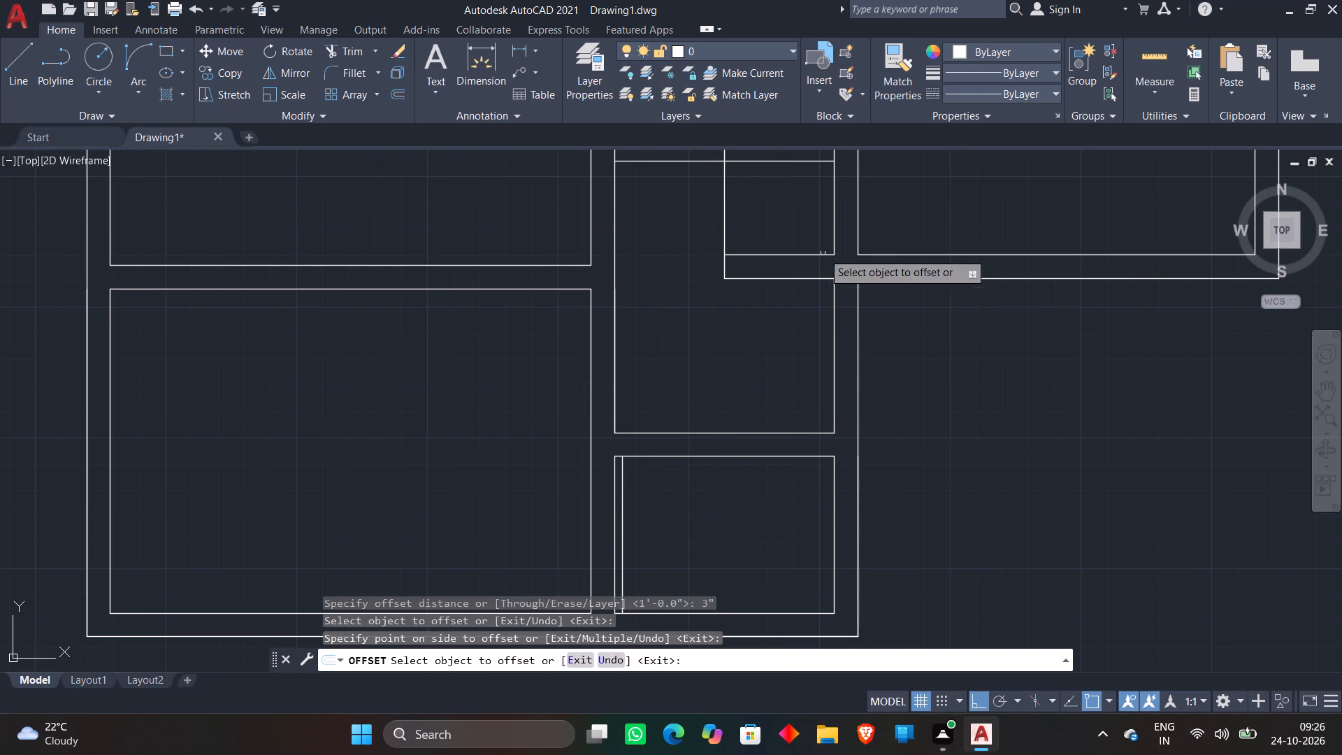
click(802, 280)
click(800, 310)
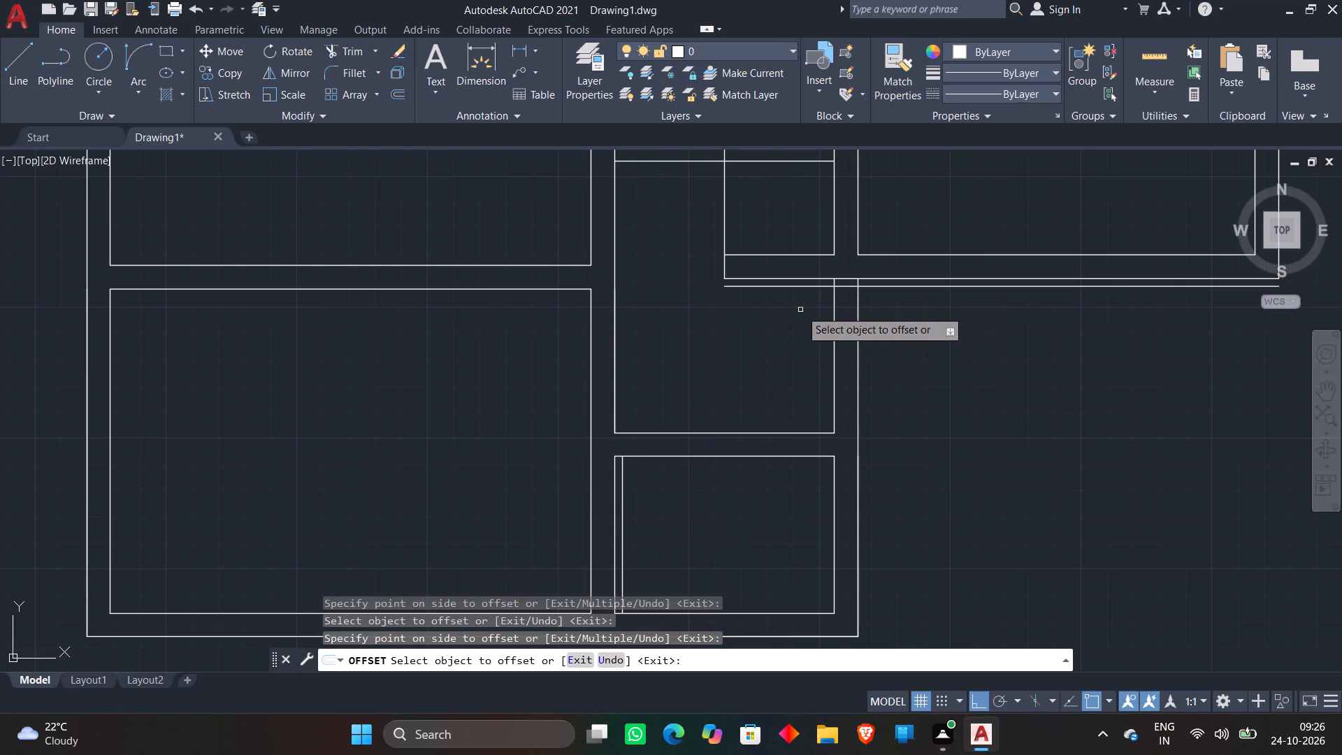
key(space)
Offset the 3" line below the extended wall 2' downward and the passage's east inner wall line 2' westward for a door.
key(o)
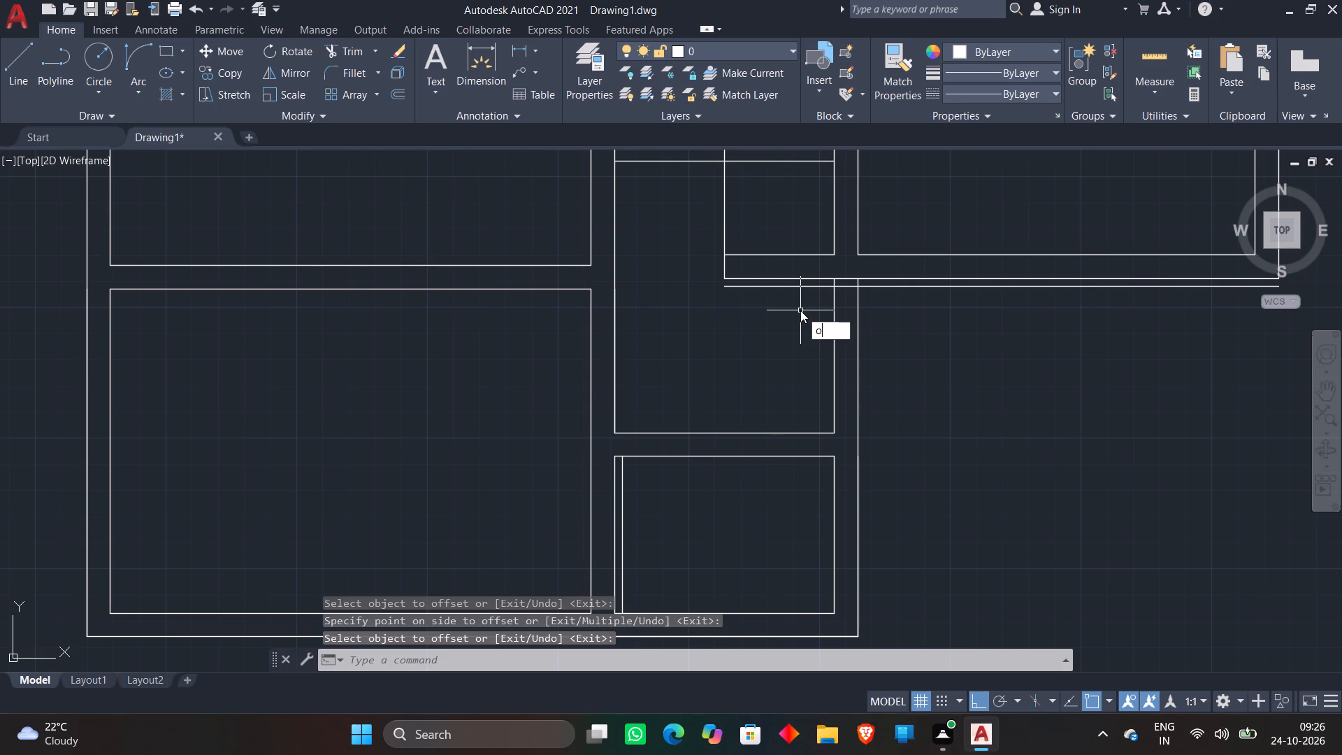
key(Return)
key(3)
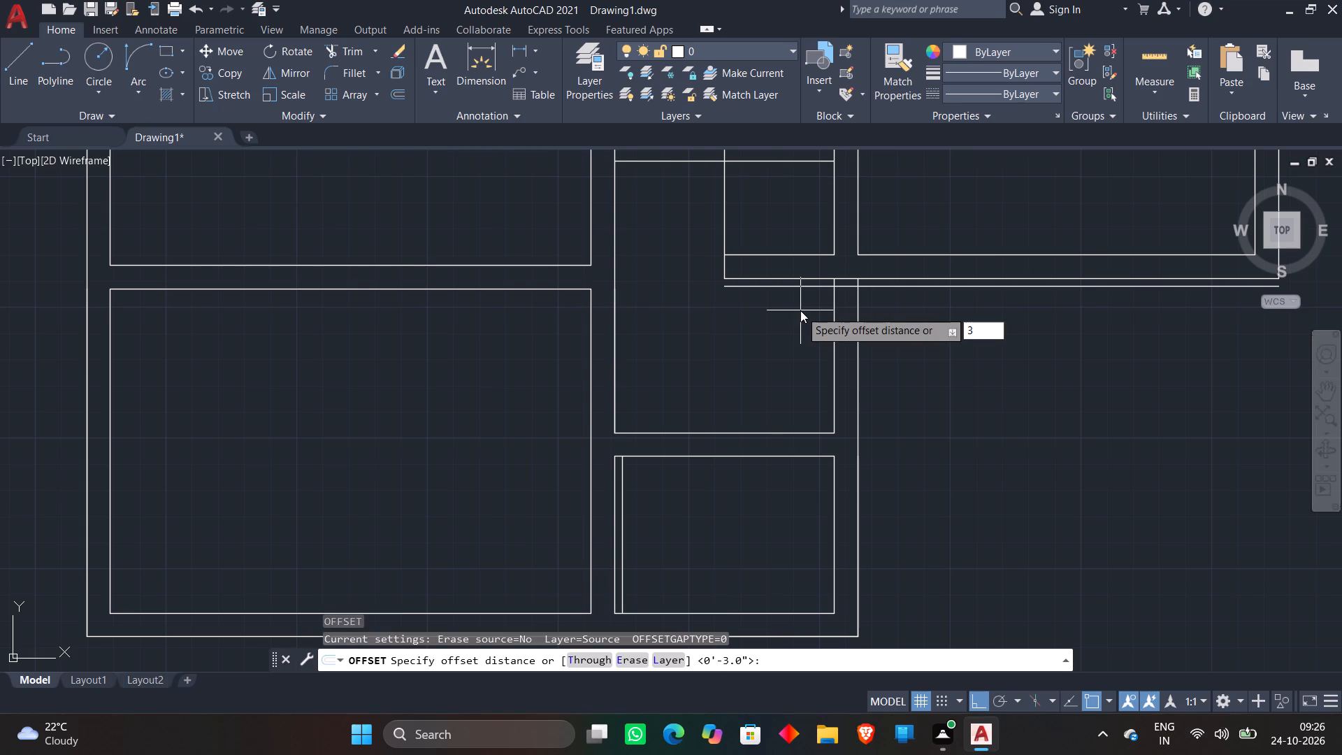
key(BackSpace)
text(2')
key(Return)
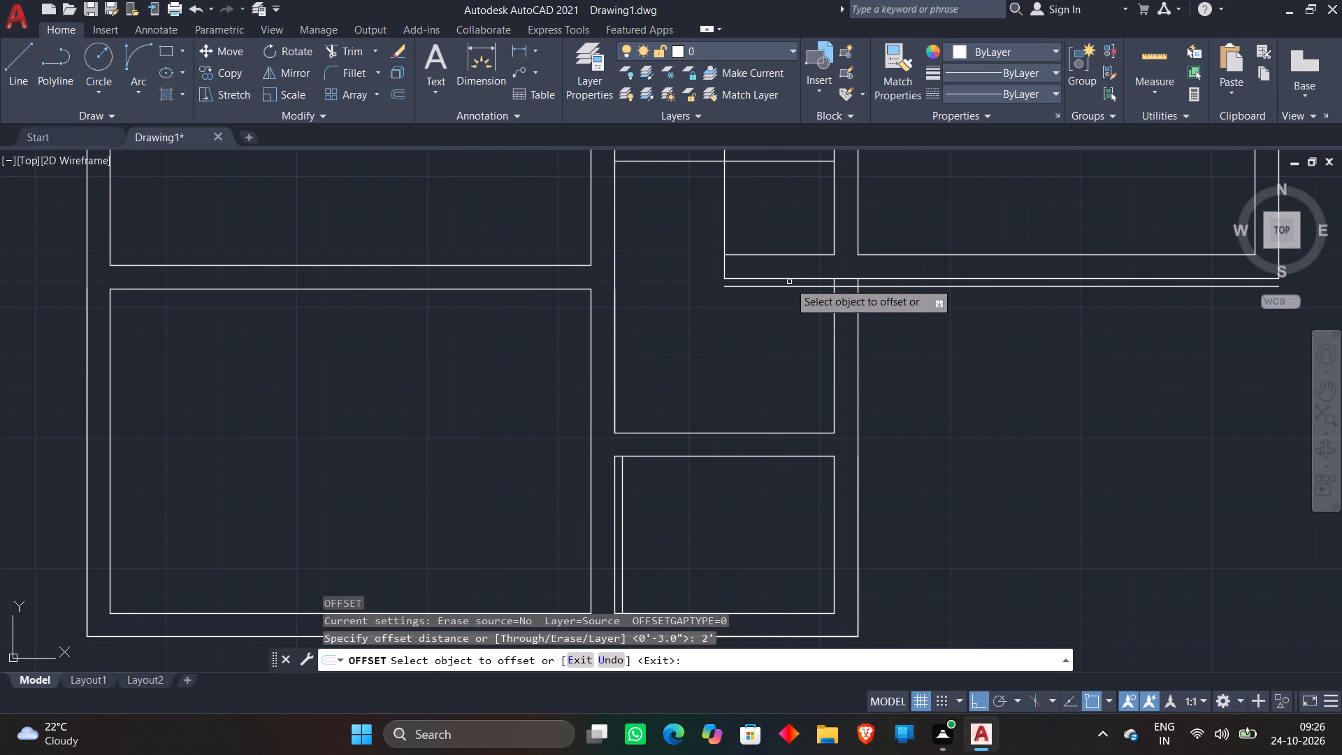
click(789, 285)
click(784, 338)
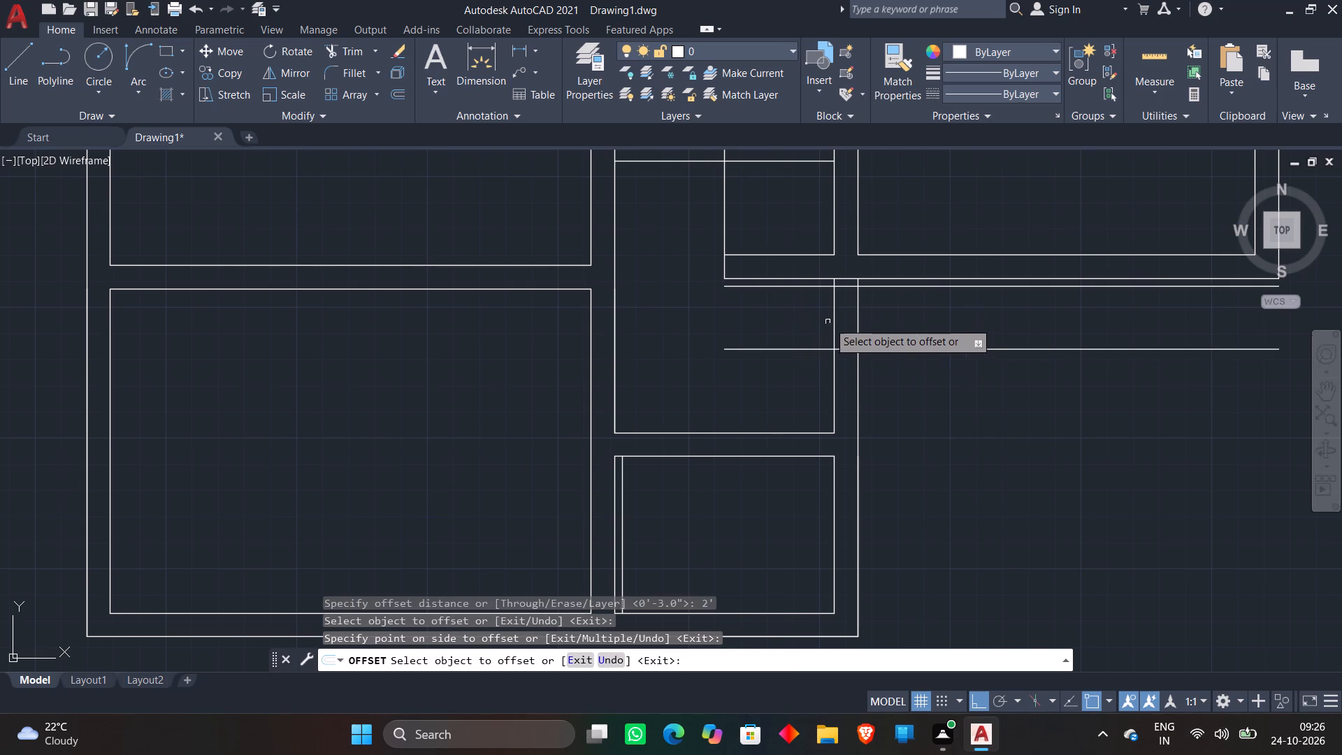
click(836, 336)
click(774, 346)
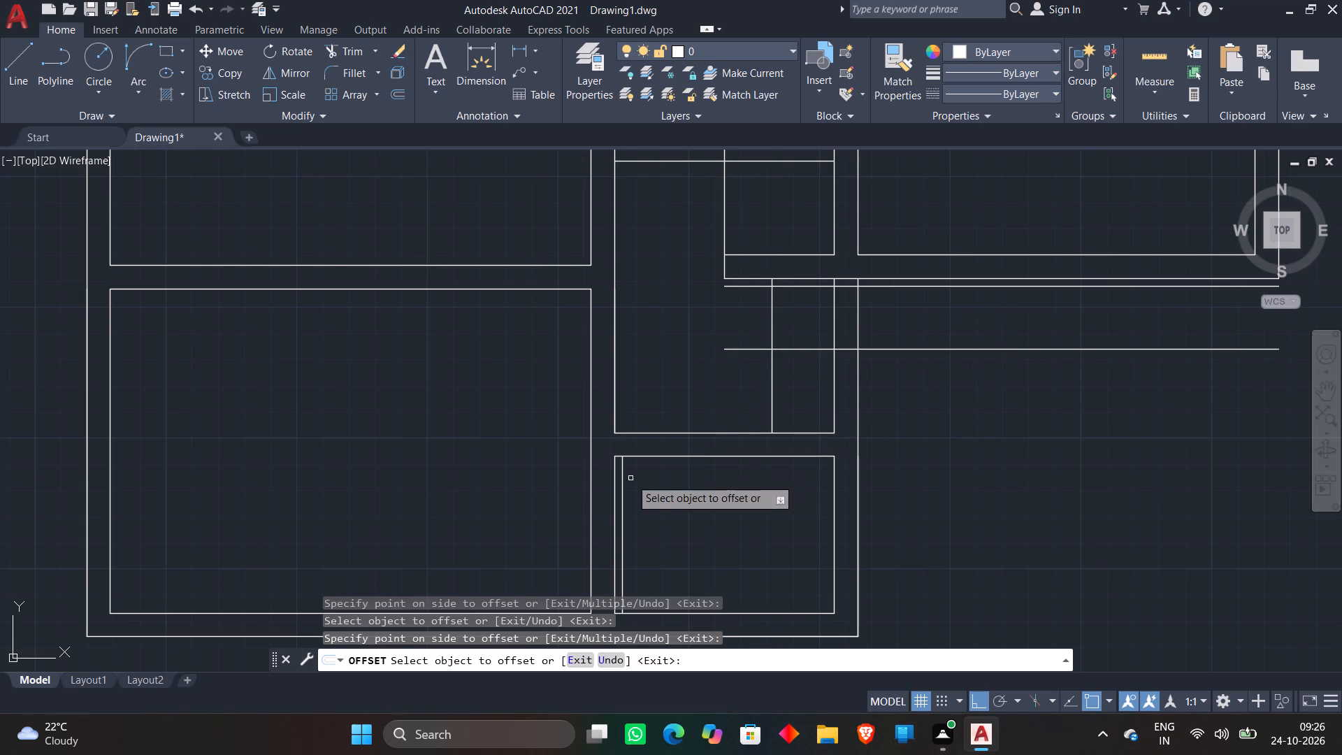
In the small bottom room, offset the 3" jamb line 2' eastward and the top wall line 2' downward.
middle_drag(630, 483, 638, 410)
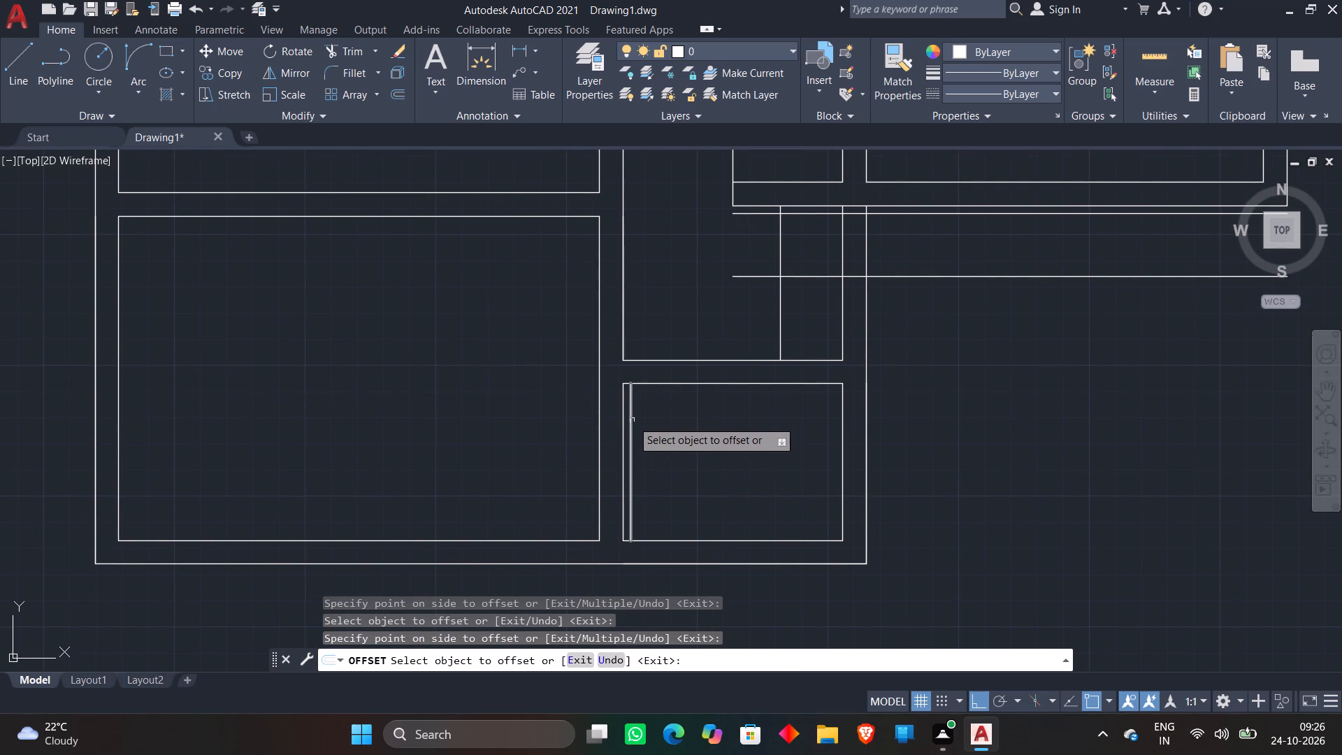
click(631, 422)
click(733, 421)
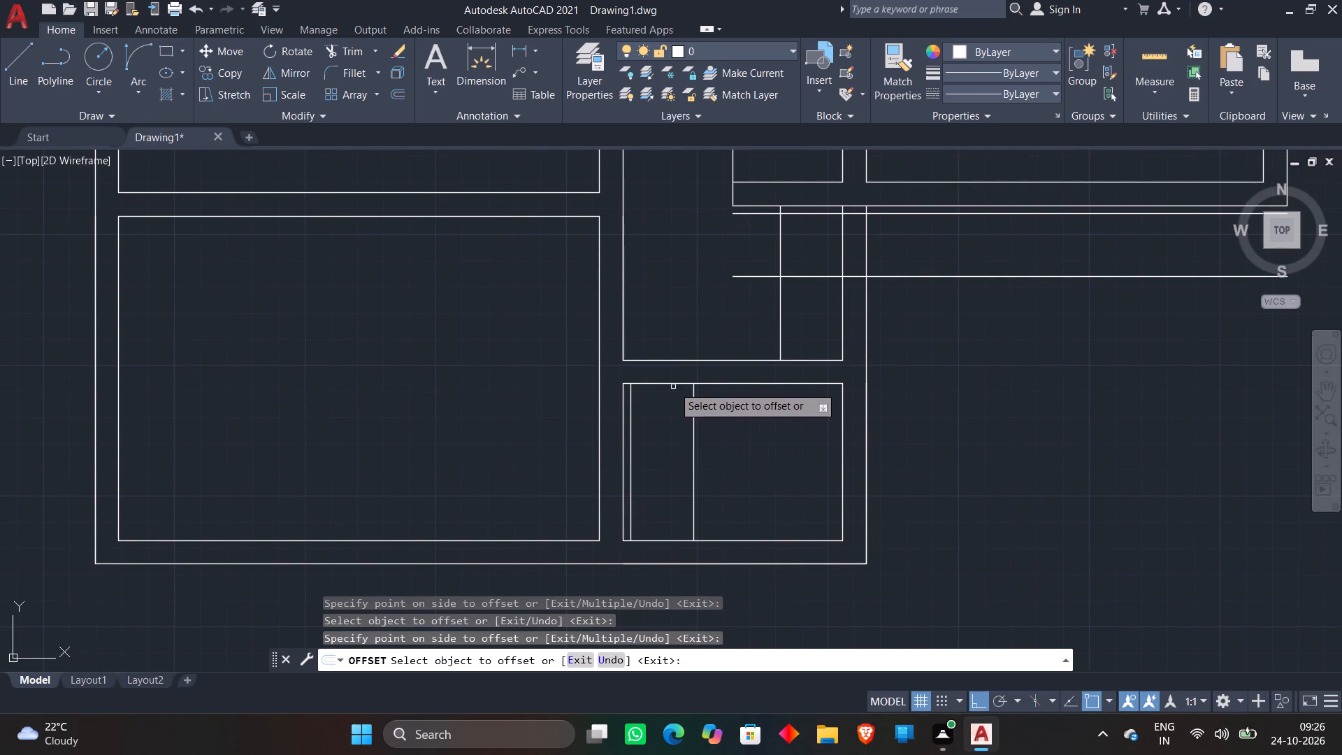
click(673, 383)
click(668, 433)
key(Escape)
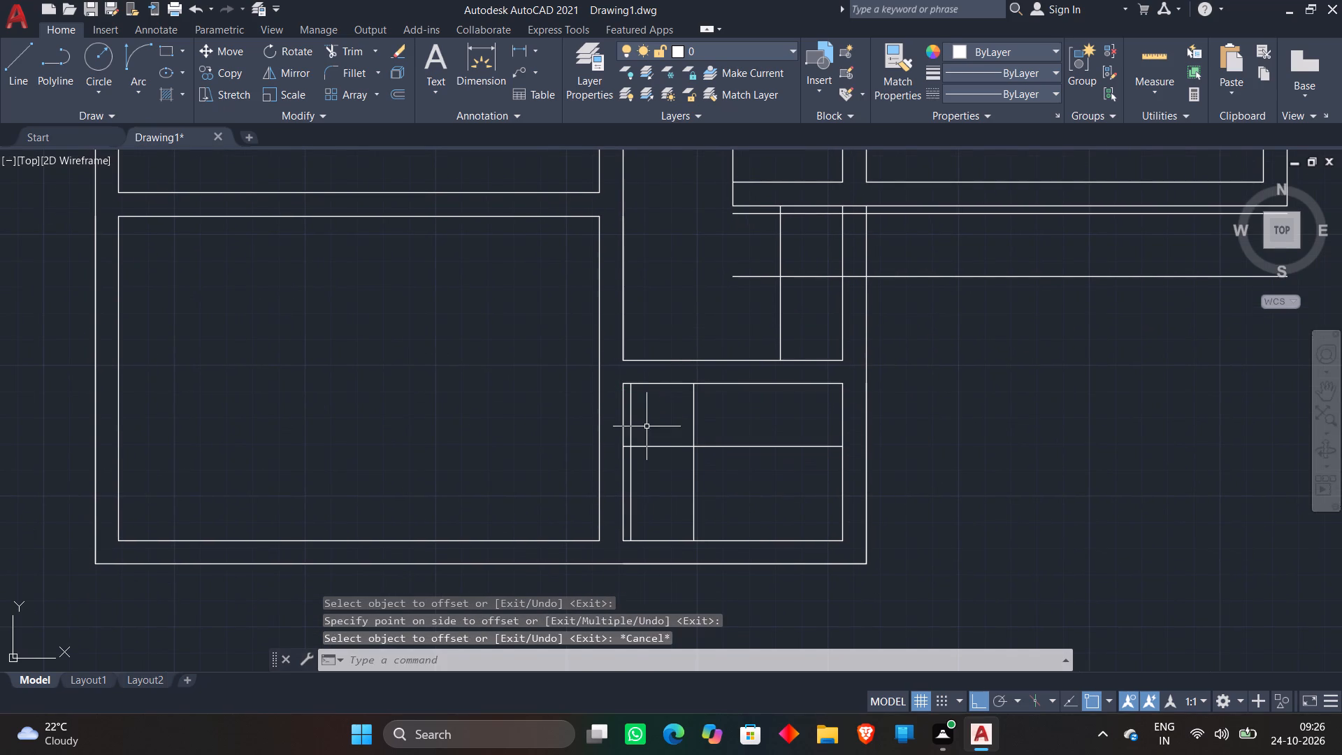
Extend the small bottom room's two vertical door lines upward across its top wall.
scroll(647, 394, up, 2)
text(ex)
key(space)
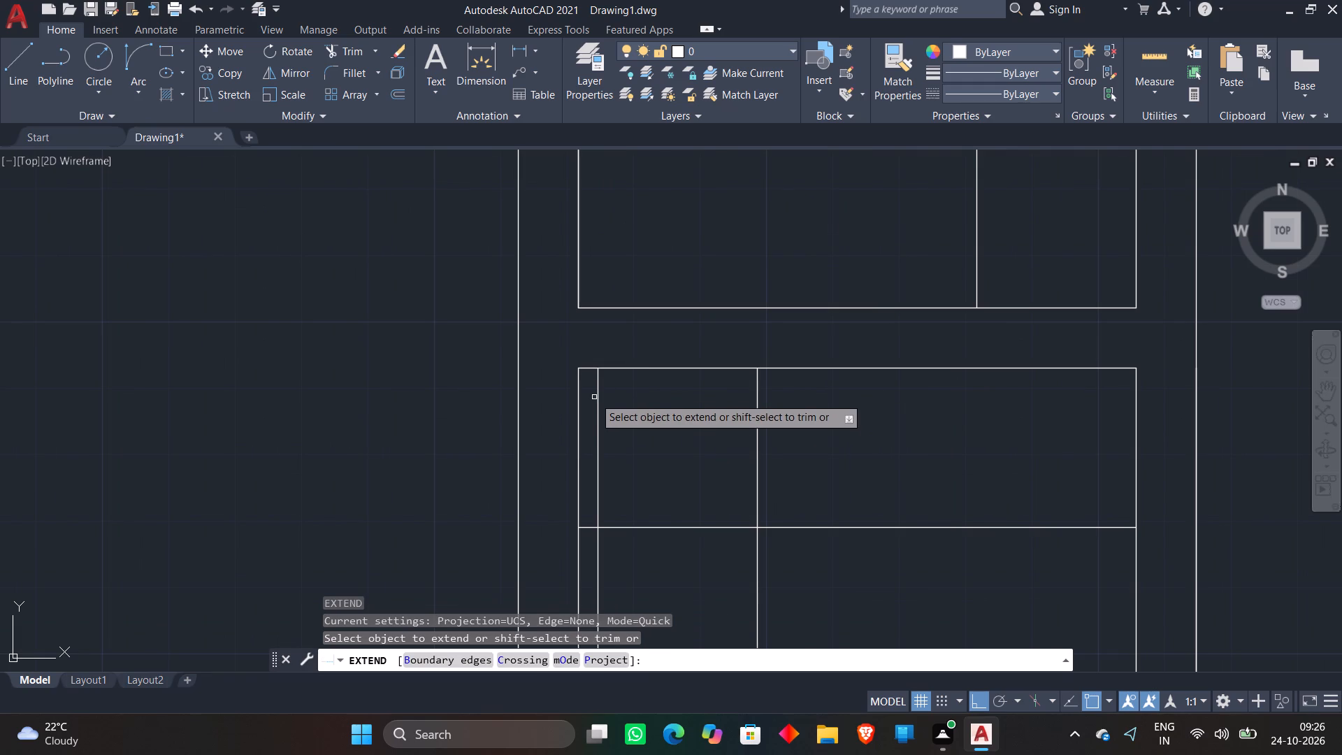
click(599, 380)
click(758, 388)
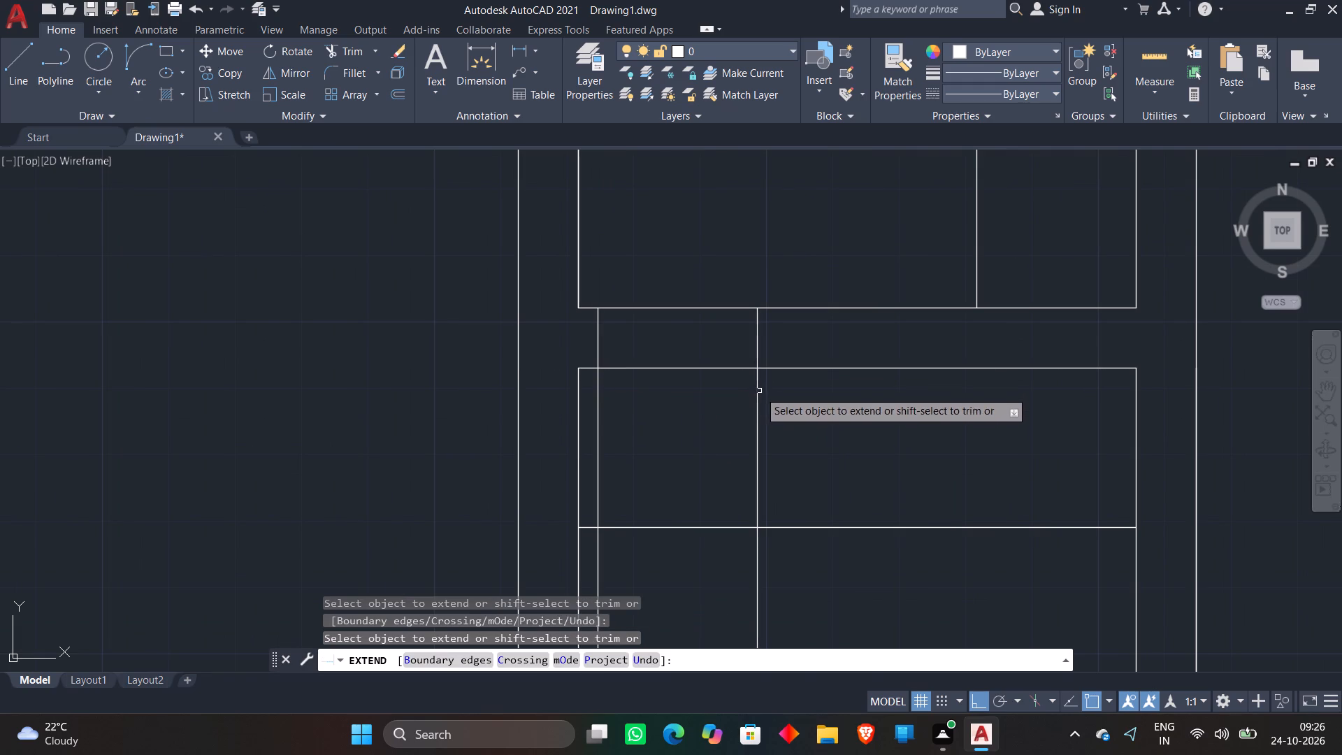
key(space)
Draw the small bottom room's door swing arc from the opening's east jamb to the lower end of the door leaf.
scroll(787, 405, down, 3)
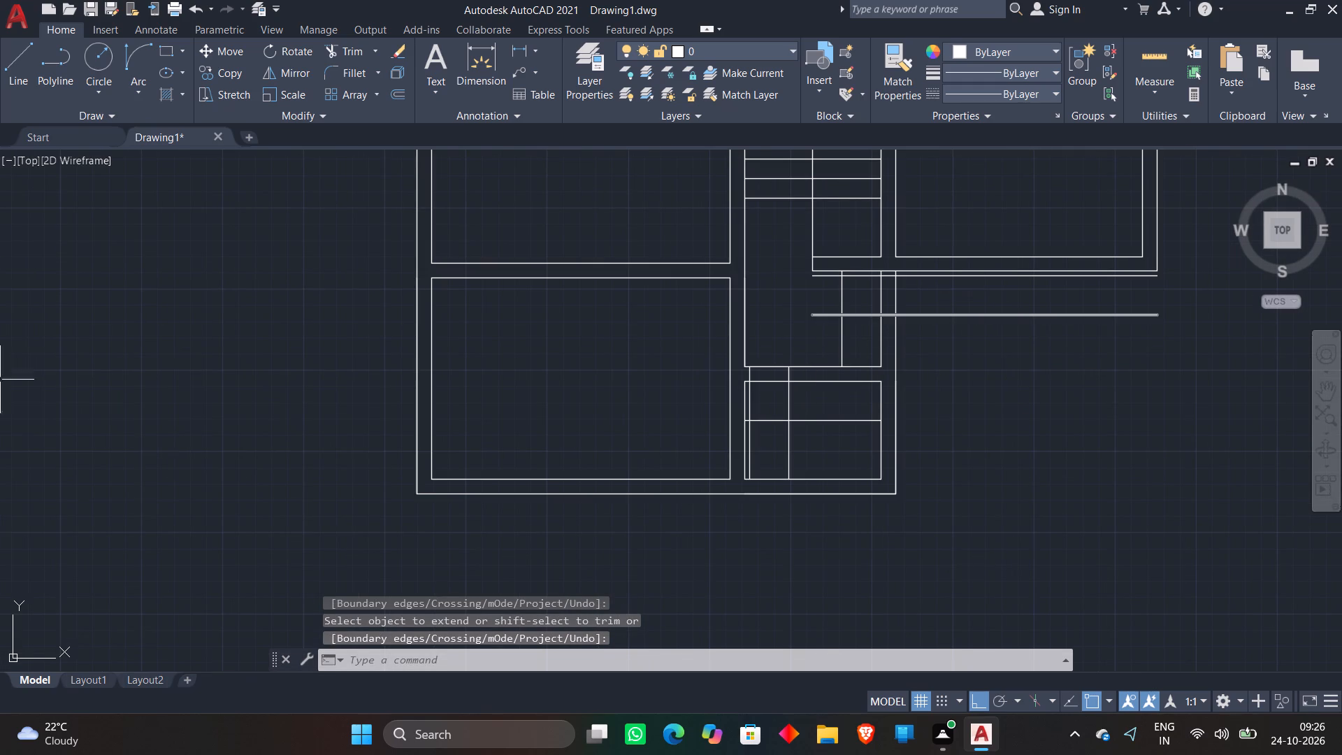
click(129, 63)
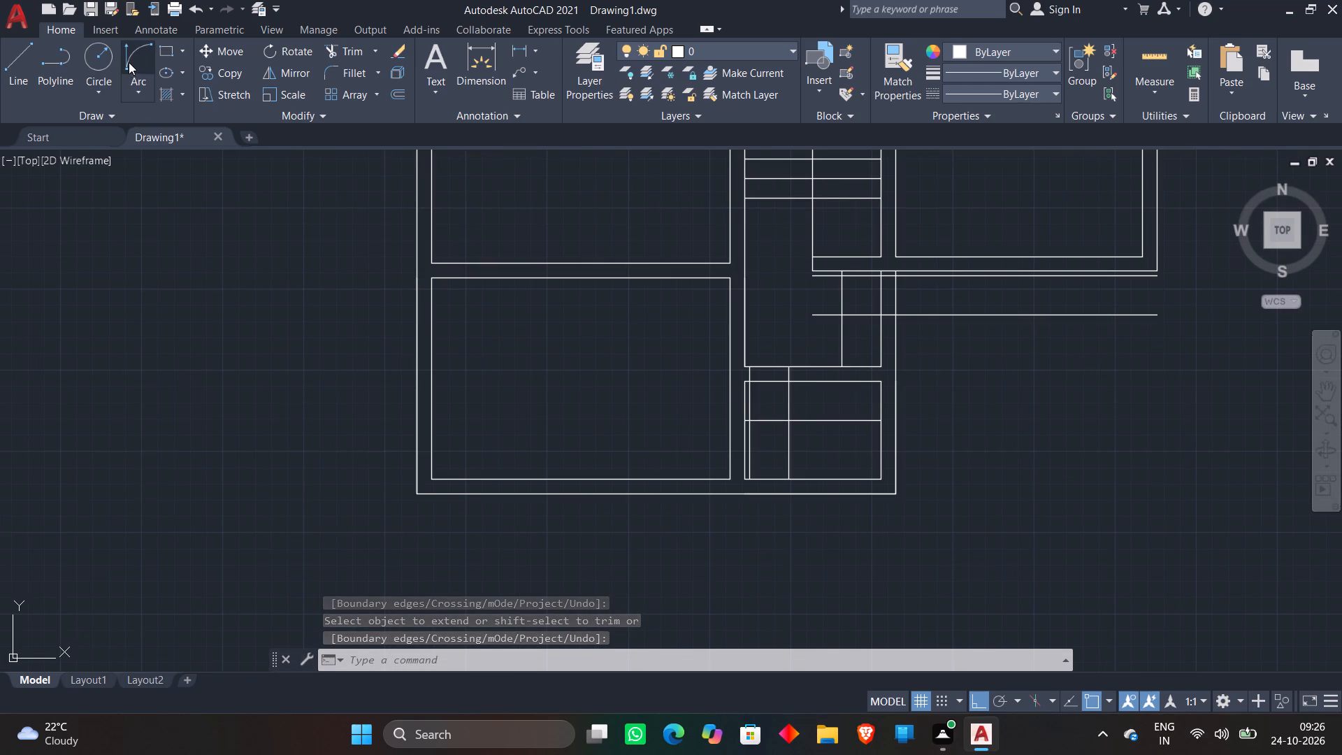
scroll(730, 384, up, 1)
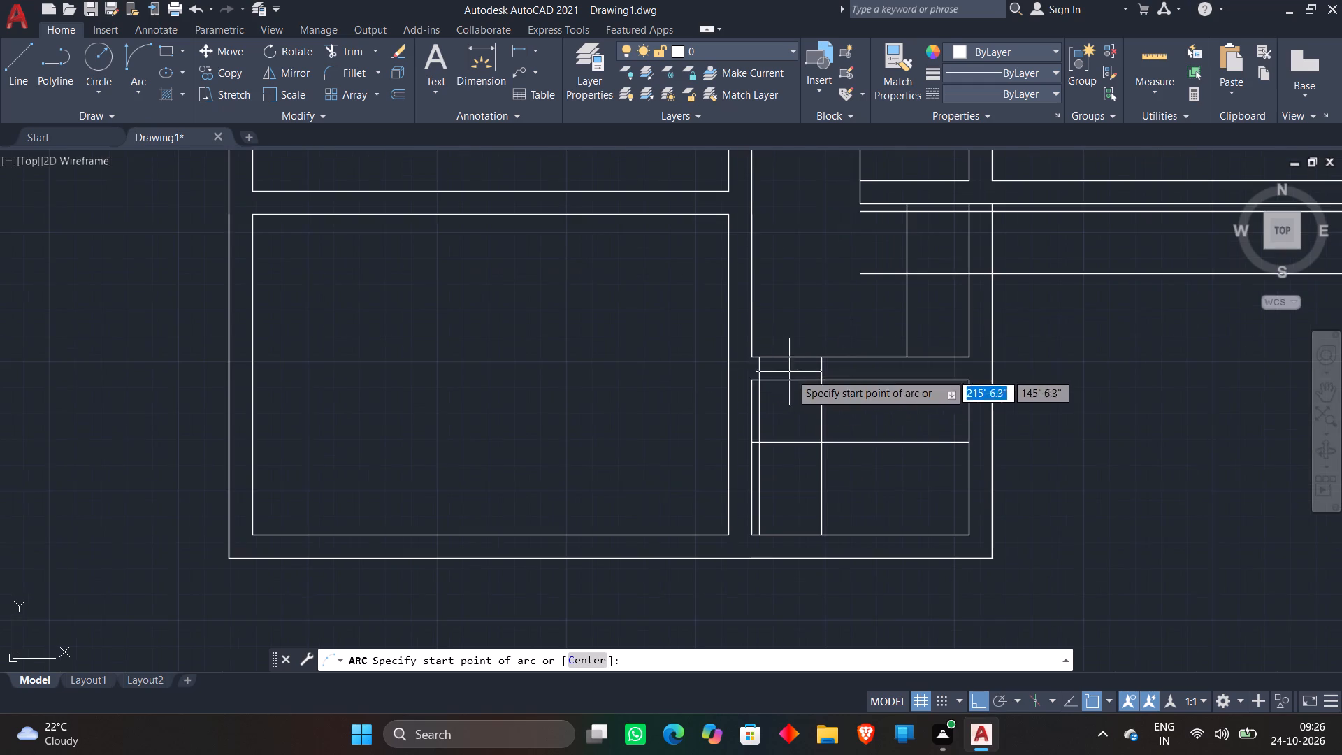
scroll(818, 392, up, 2)
click(818, 365)
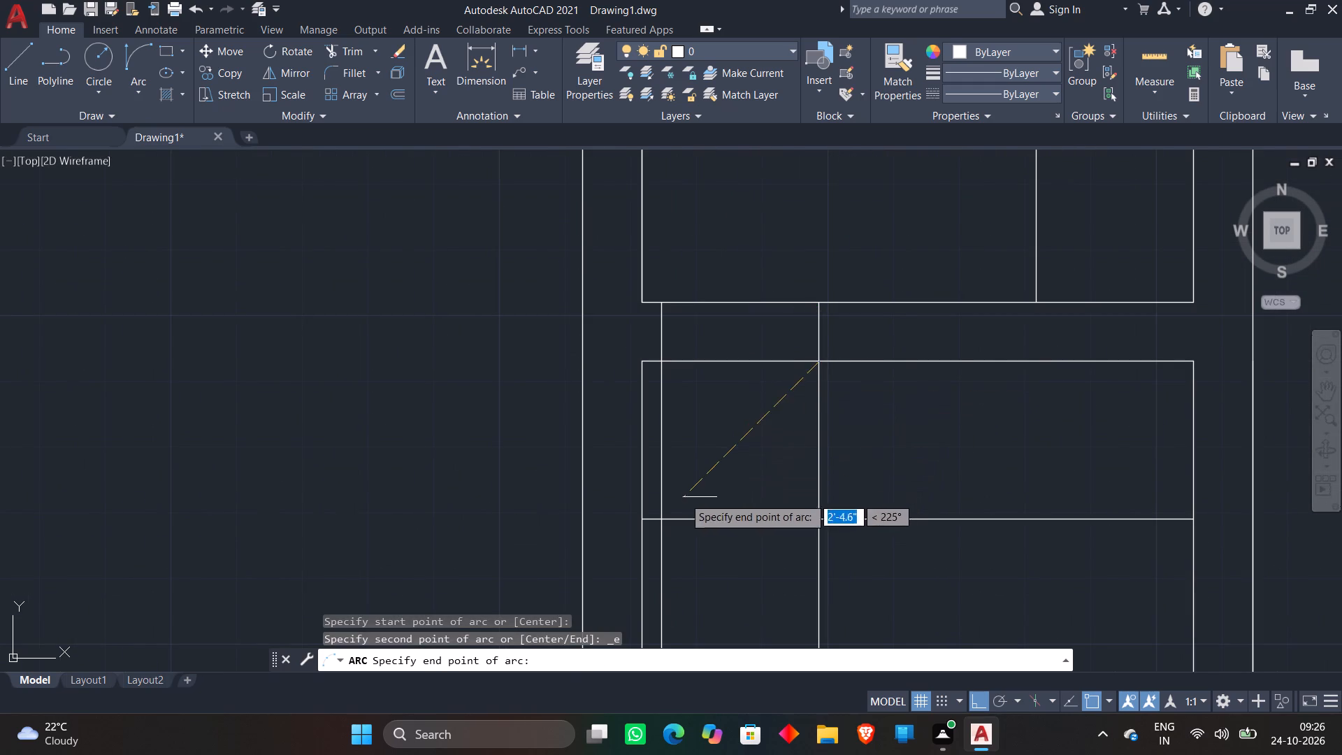
click(663, 517)
click(805, 542)
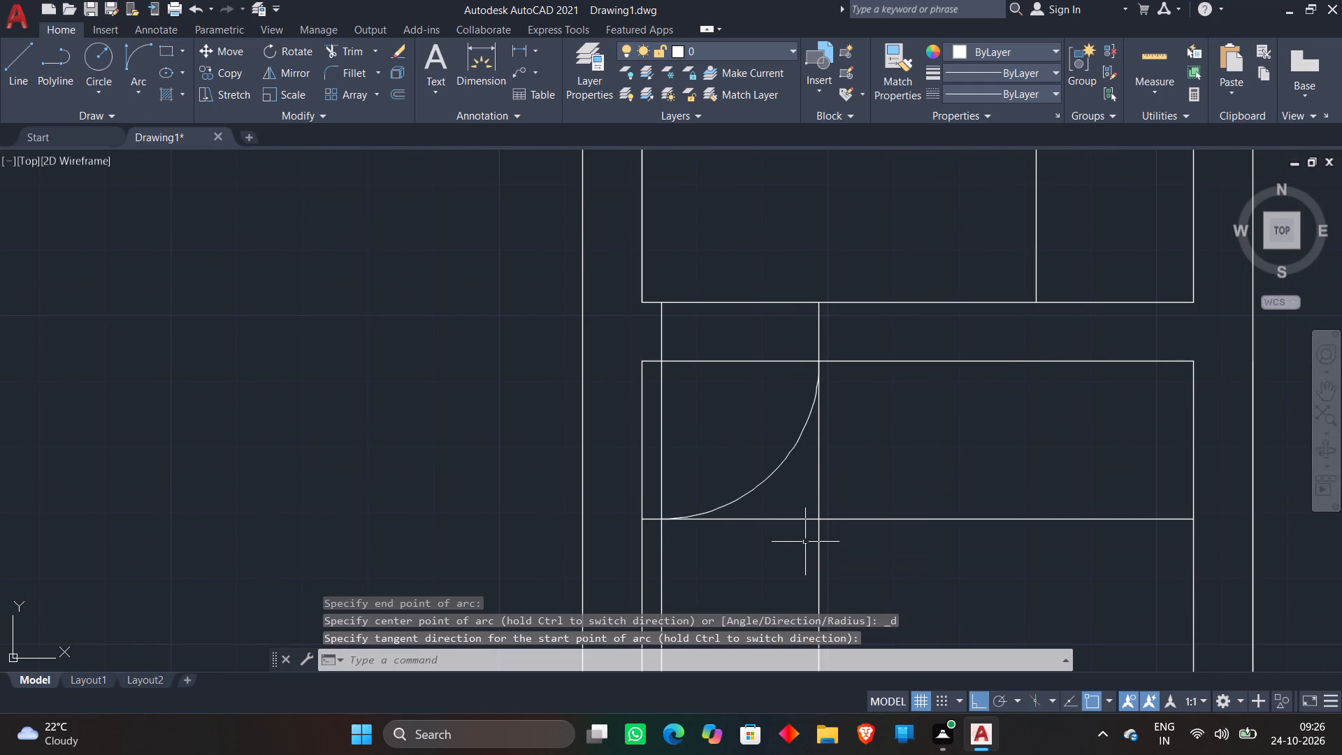
Draw a door swing arc below the extended wall, from the lower jamb on the passage's east wall to the leaf's west end.
scroll(805, 540, down, 3)
scroll(955, 371, up, 2)
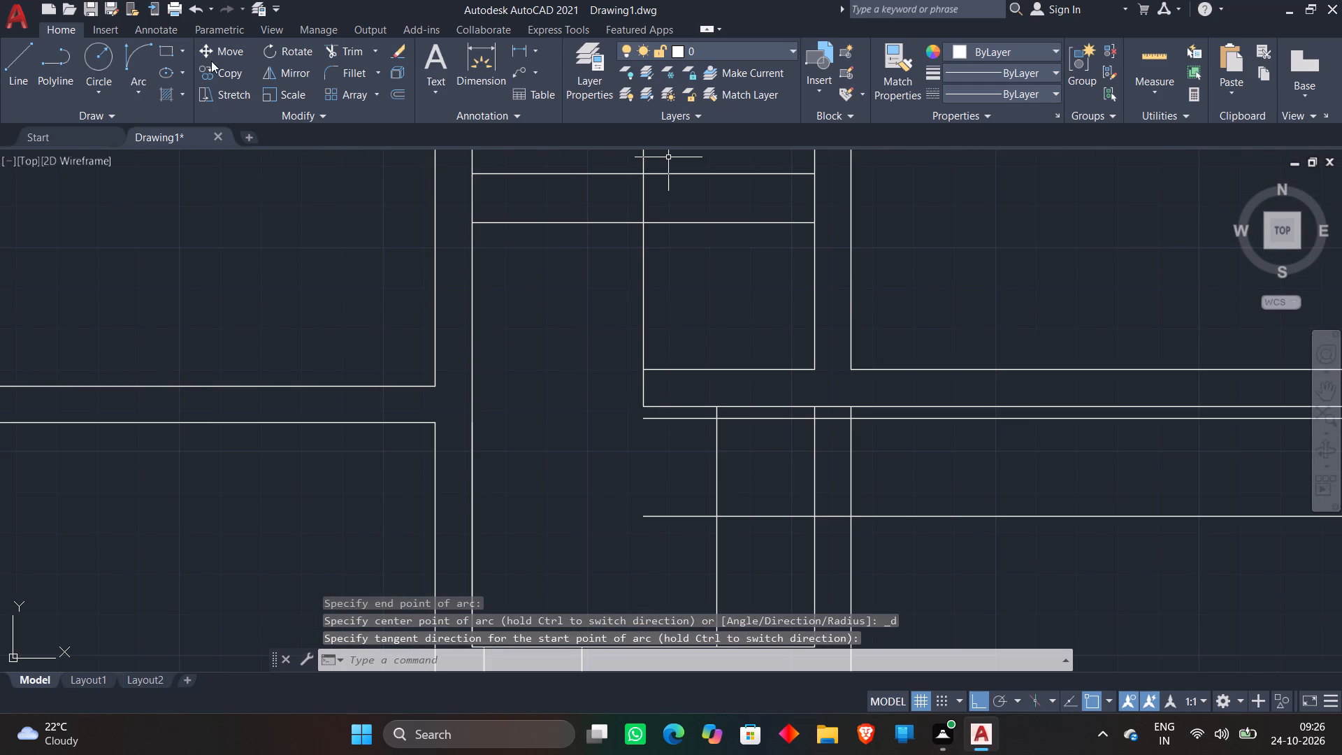
click(133, 54)
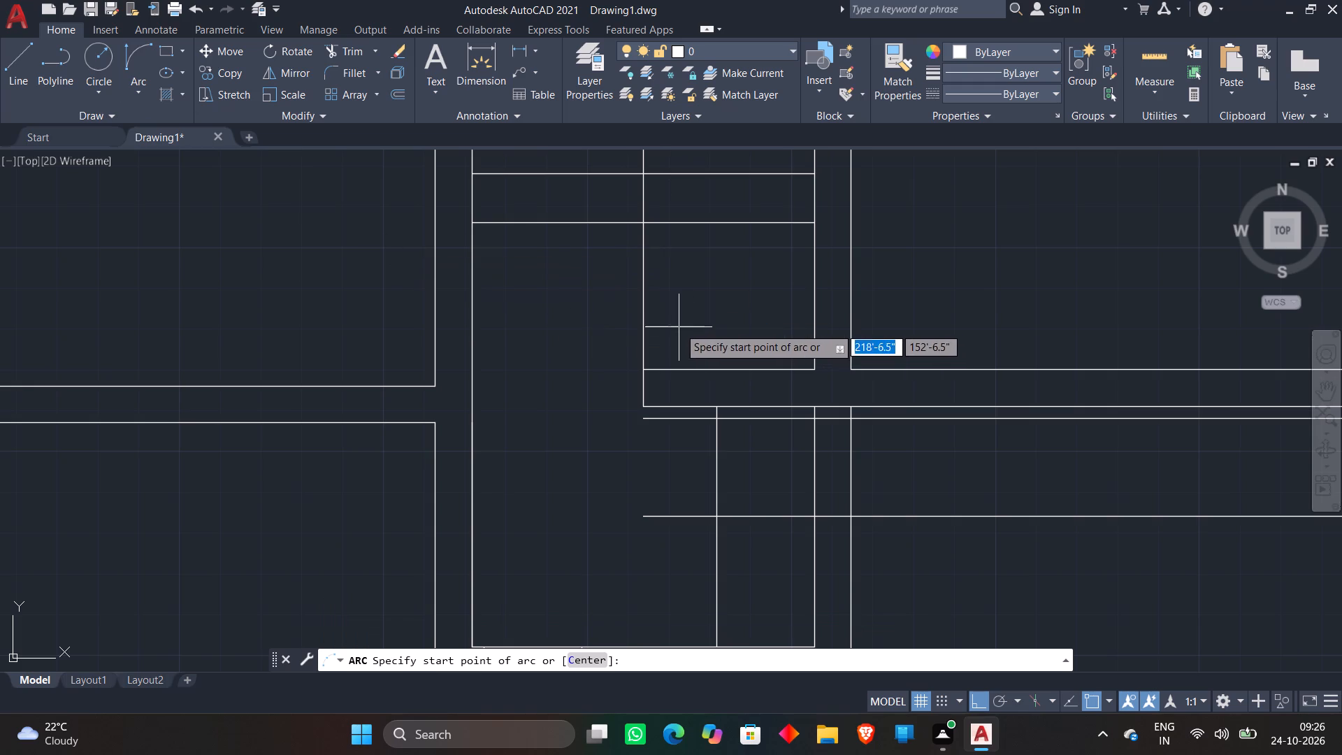
scroll(802, 502, up, 1)
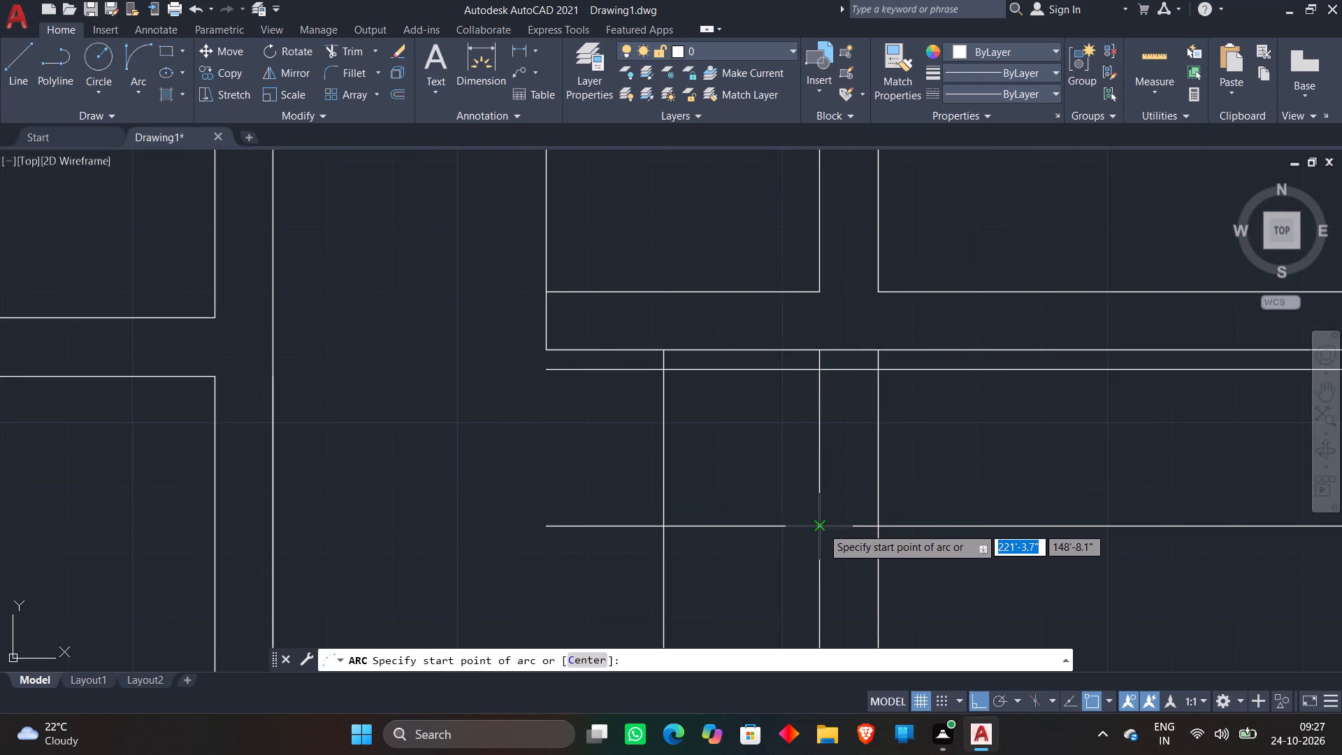
click(822, 527)
click(662, 373)
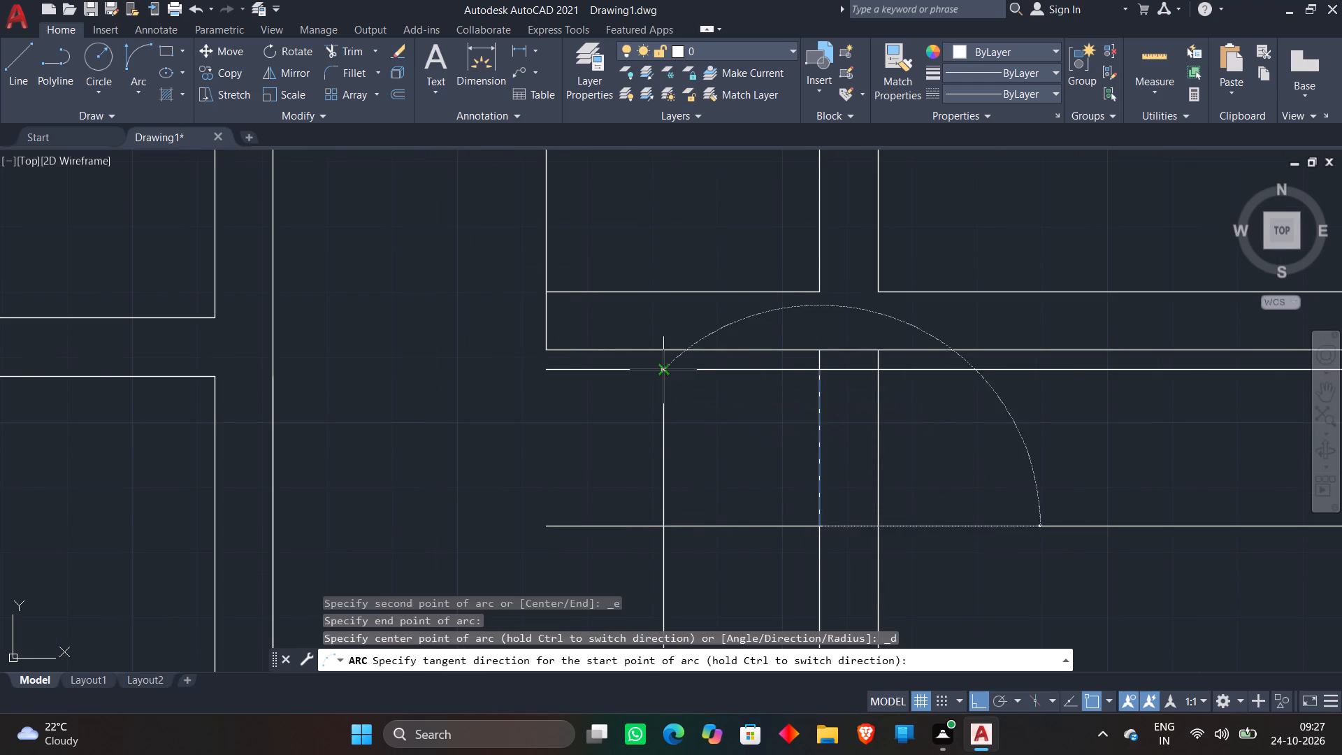
click(587, 436)
Trim the surplus construction lines around the small bottom room's door arc, keeping the vertical door leaf.
scroll(582, 431, down, 4)
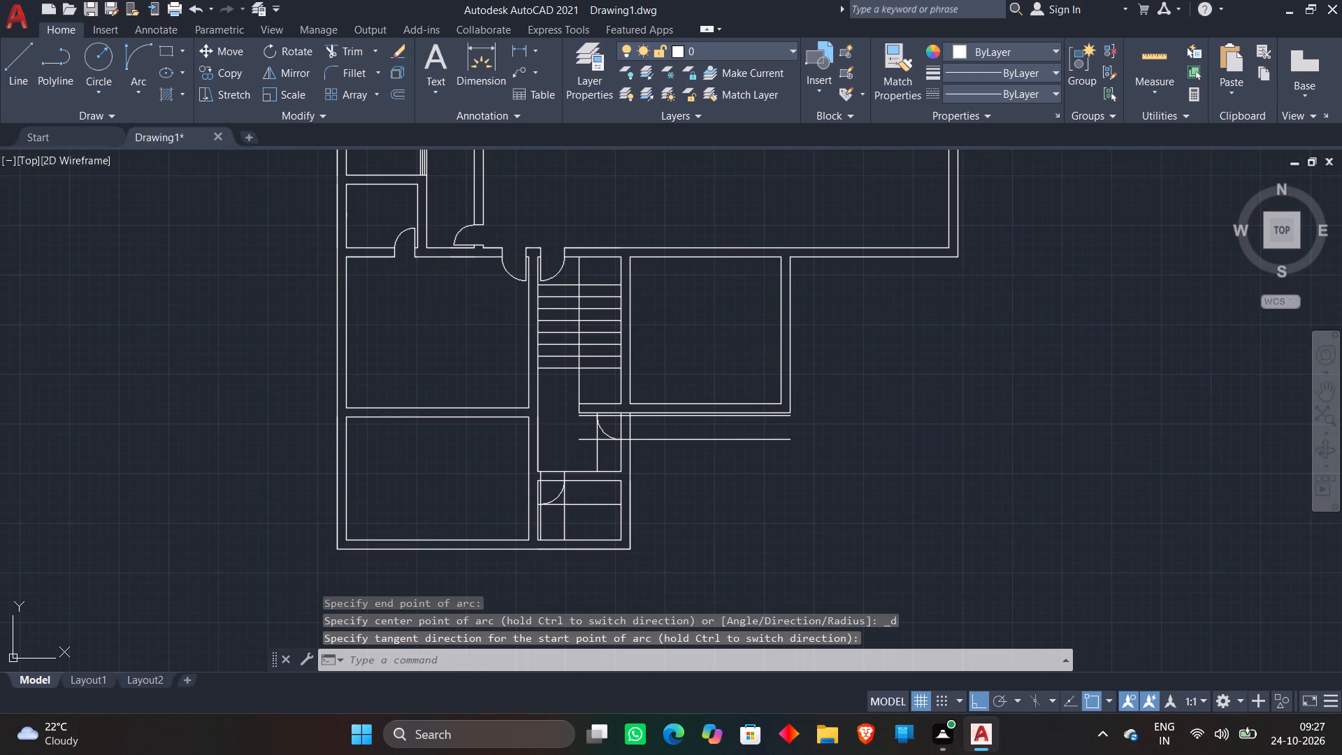
click(333, 51)
scroll(517, 519, up, 5)
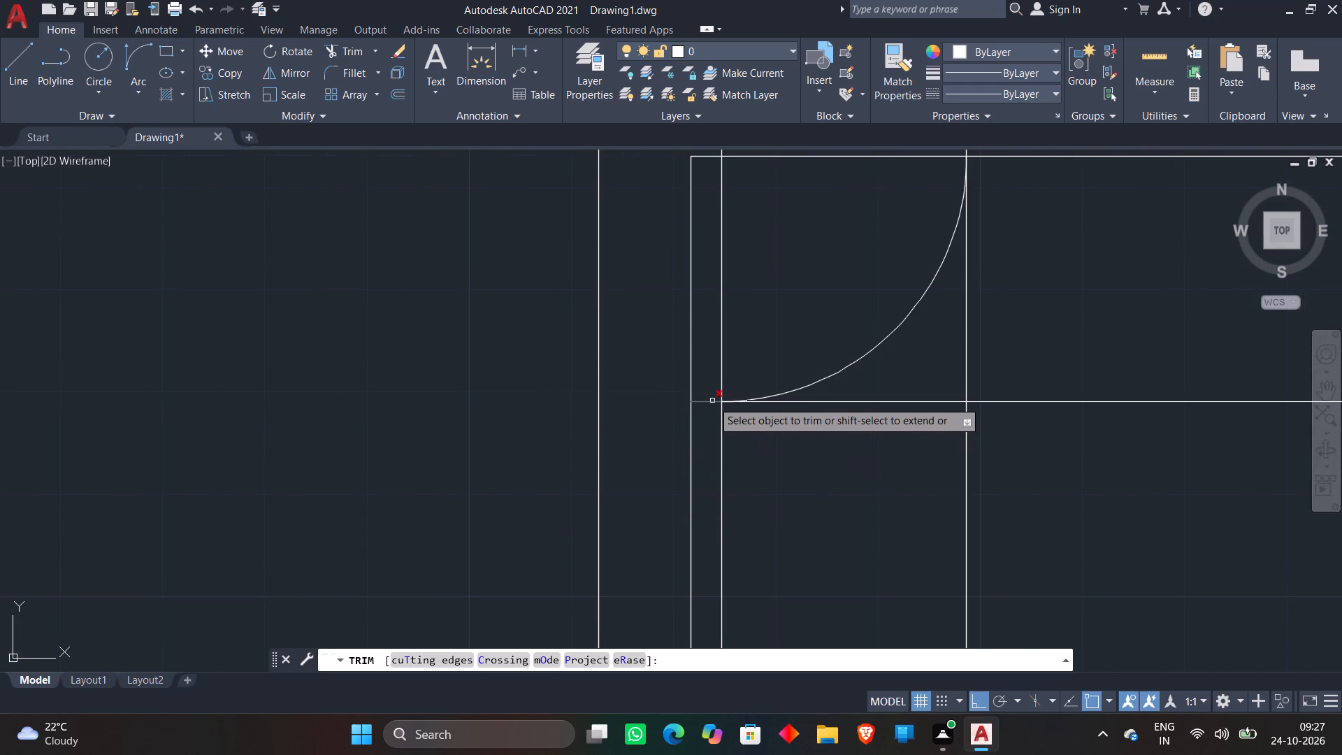
click(712, 401)
click(715, 411)
click(739, 438)
drag(1049, 359, 1049, 361)
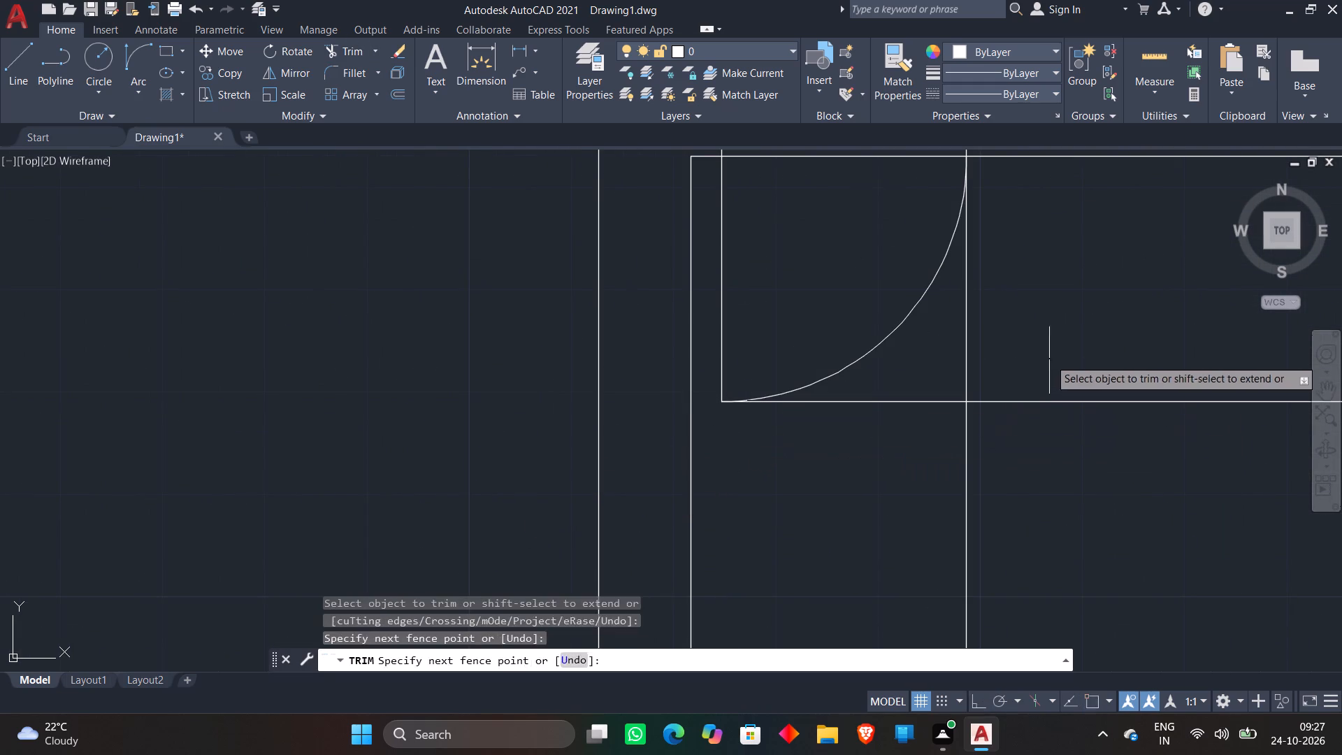
drag(1049, 361, 1041, 375)
click(913, 511)
click(1050, 372)
scroll(1050, 372, down, 3)
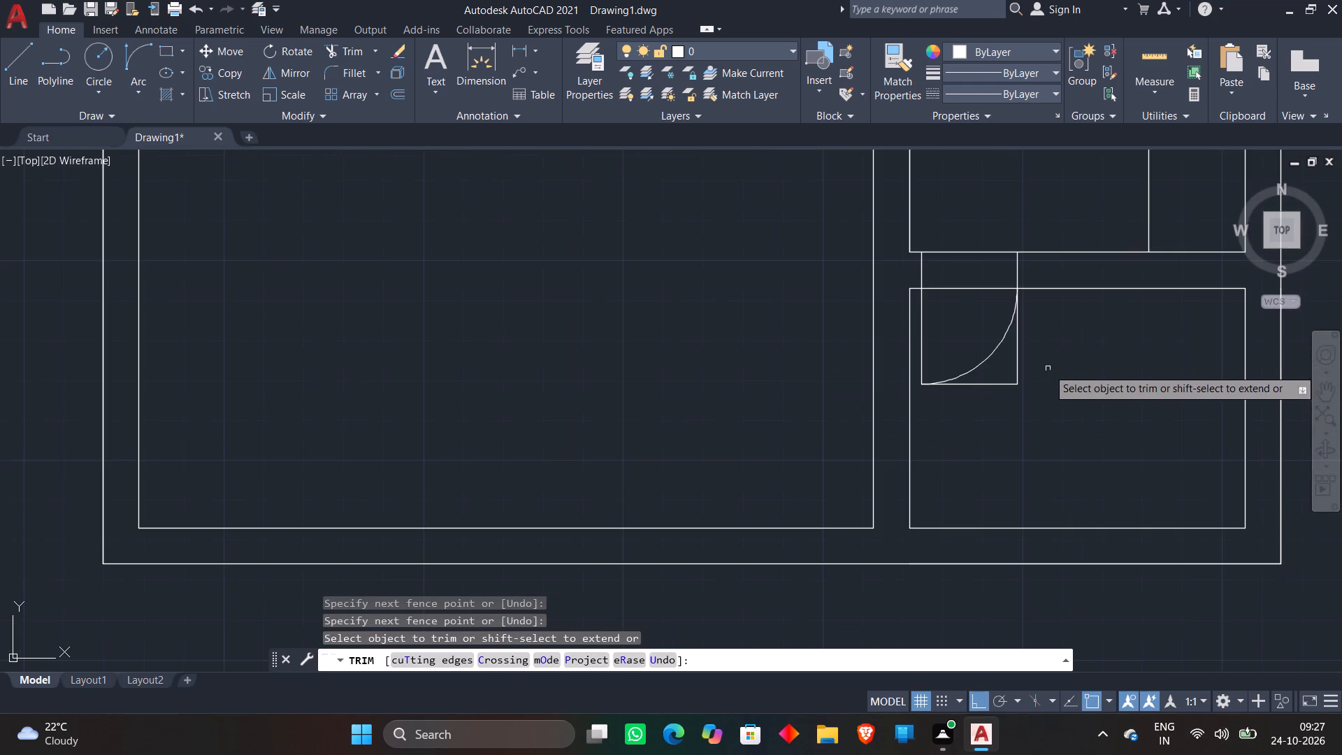
scroll(1028, 318, up, 3)
click(1009, 336)
click(849, 605)
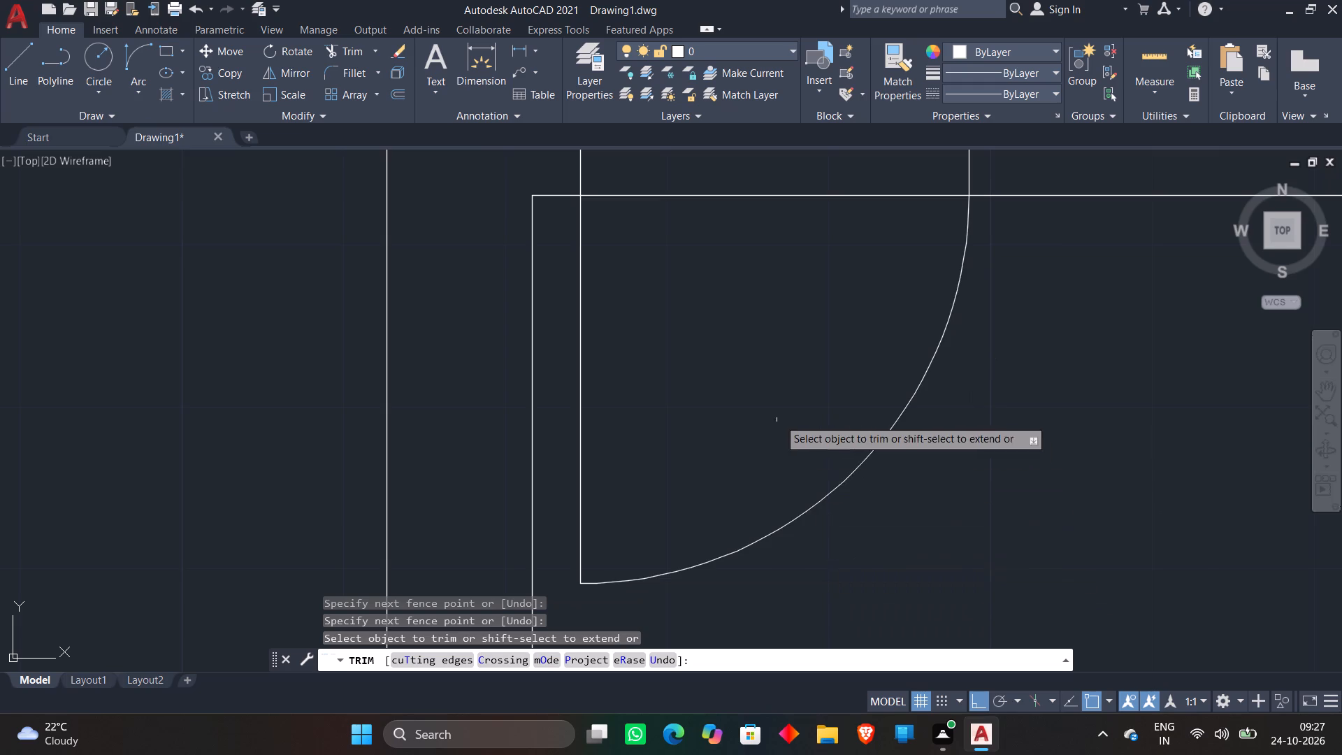
Trim both wall lines between the jambs to open the small bottom room's doorway.
scroll(774, 417, down, 3)
click(770, 234)
click(763, 351)
Trim the surplus lines inside the passage around the east door's arc and the extended wall's line across the wall junction.
scroll(986, 375, down, 2)
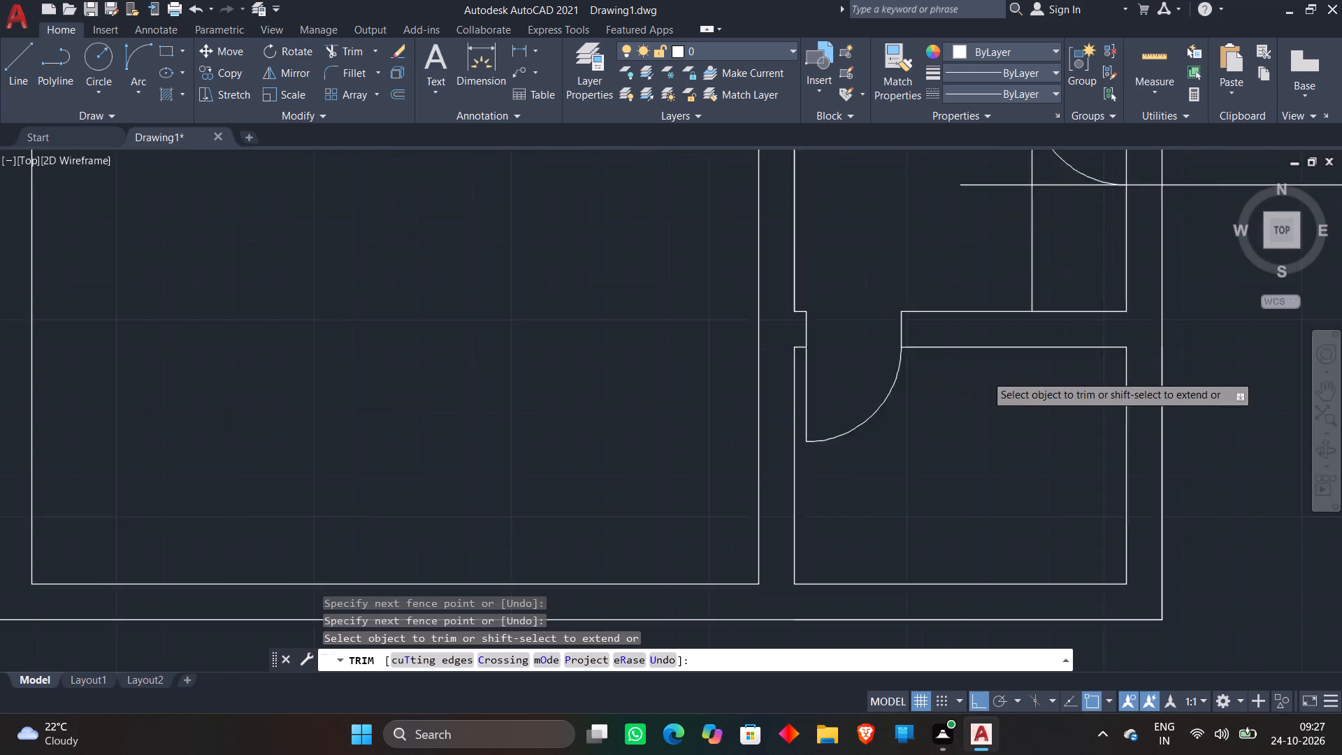
scroll(986, 375, down, 2)
scroll(1053, 313, up, 4)
scroll(656, 265, up, 3)
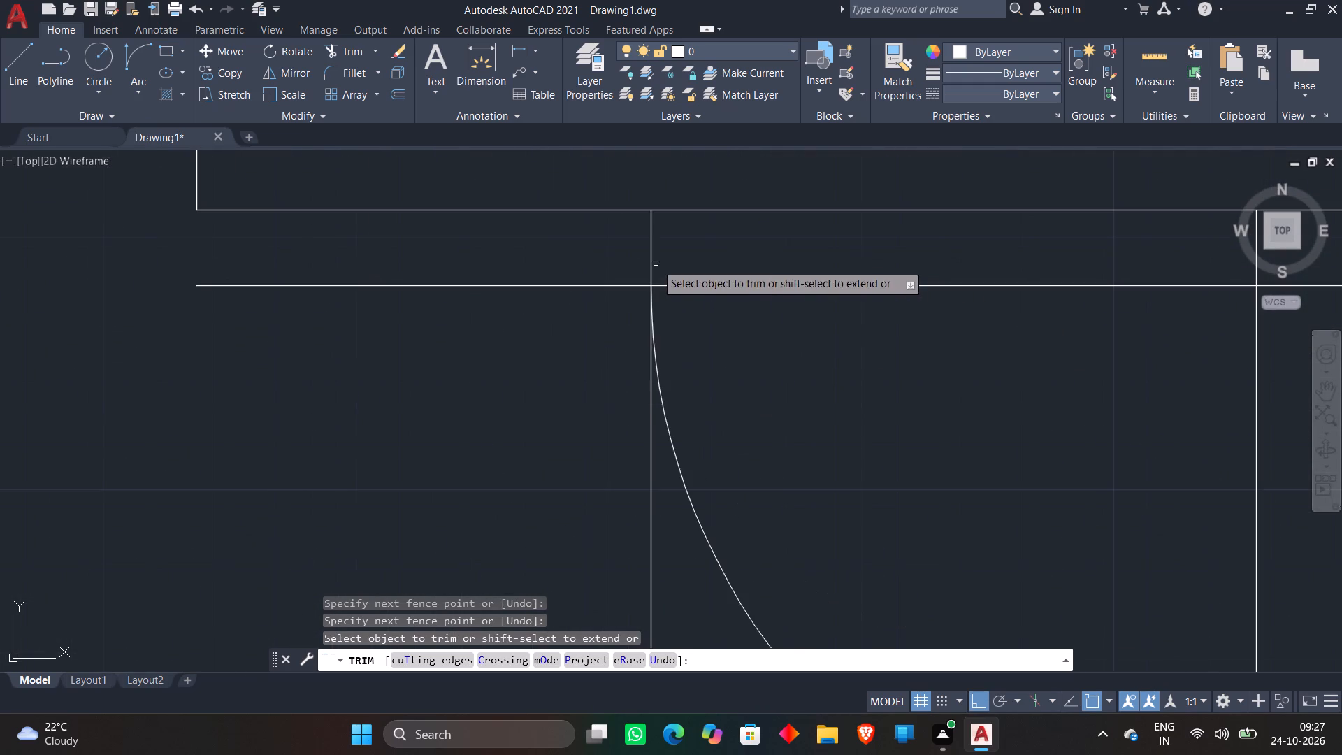
click(586, 322)
click(661, 248)
scroll(721, 261, down, 3)
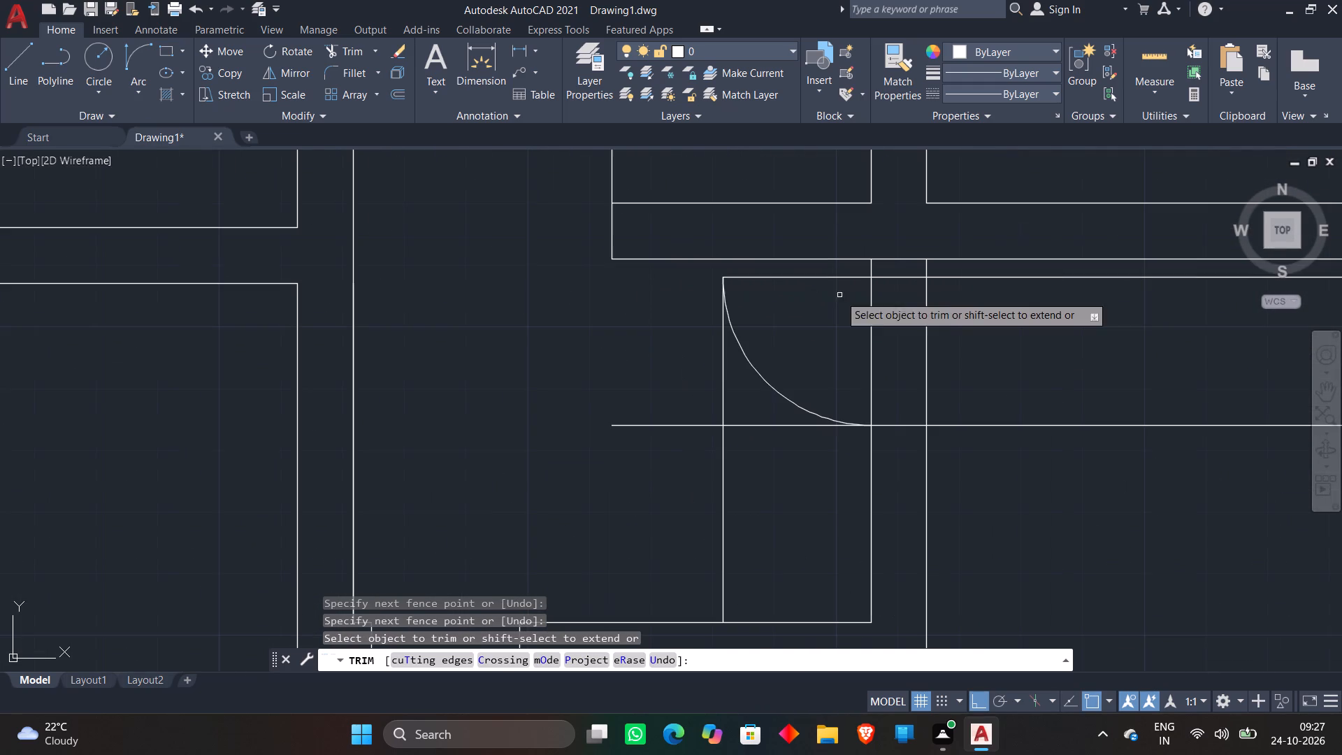
click(907, 259)
click(657, 361)
click(756, 448)
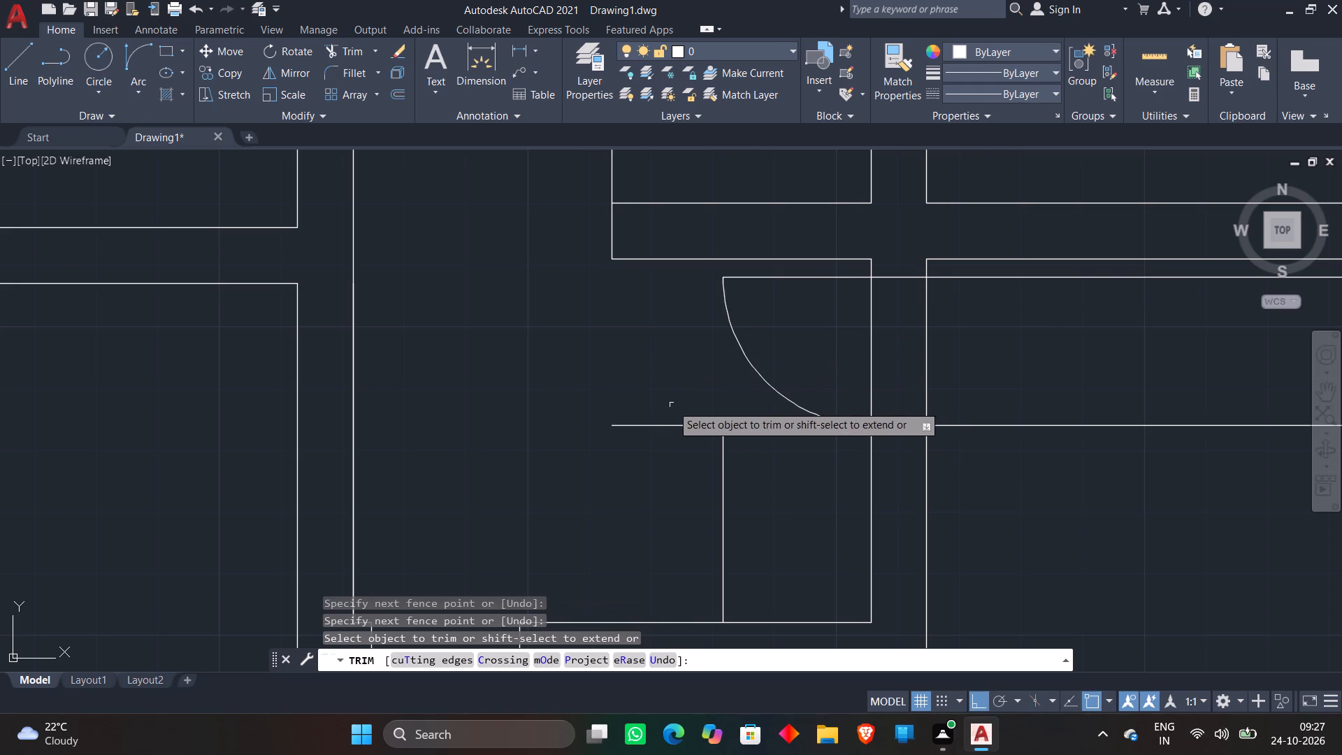
click(671, 405)
click(729, 461)
Trim the two door lines beyond the passage's east outer wall and the wall lines between the jambs to open the doorway.
scroll(962, 382, down, 4)
scroll(1013, 366, up, 2)
scroll(860, 373, up, 2)
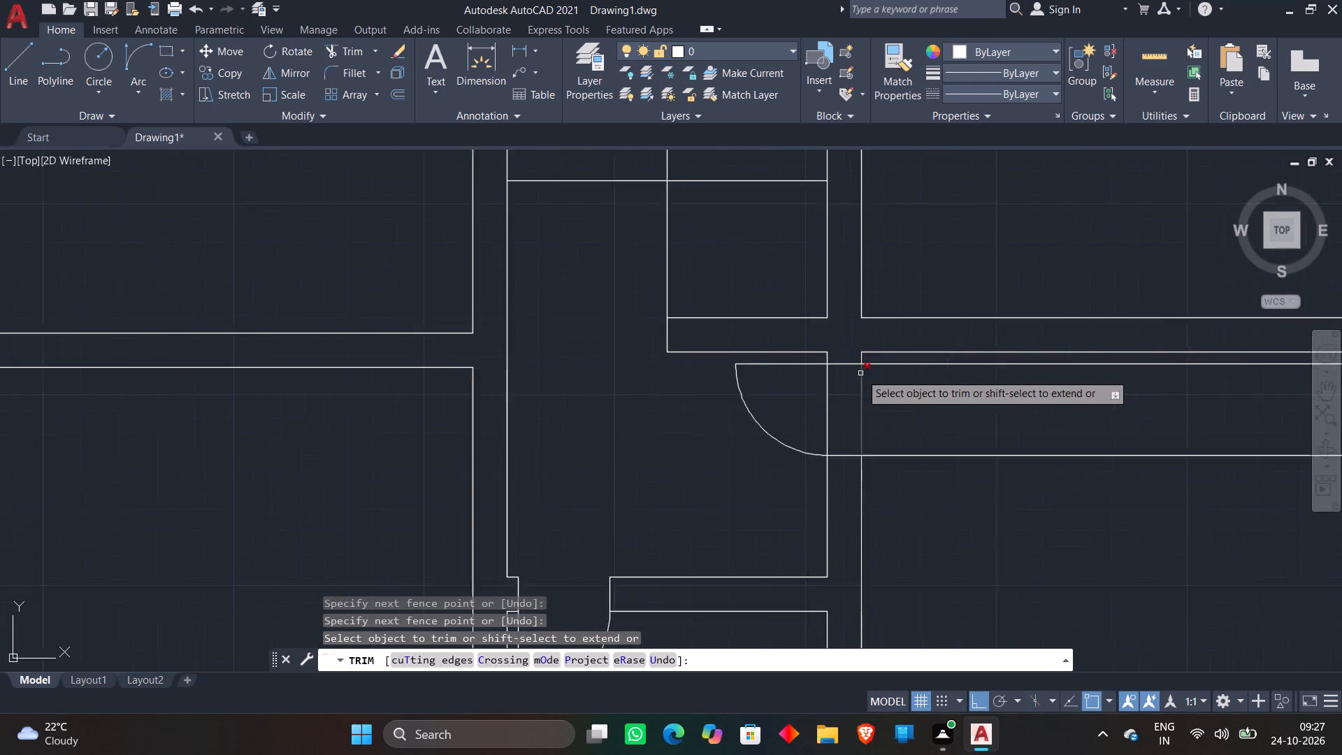
click(888, 352)
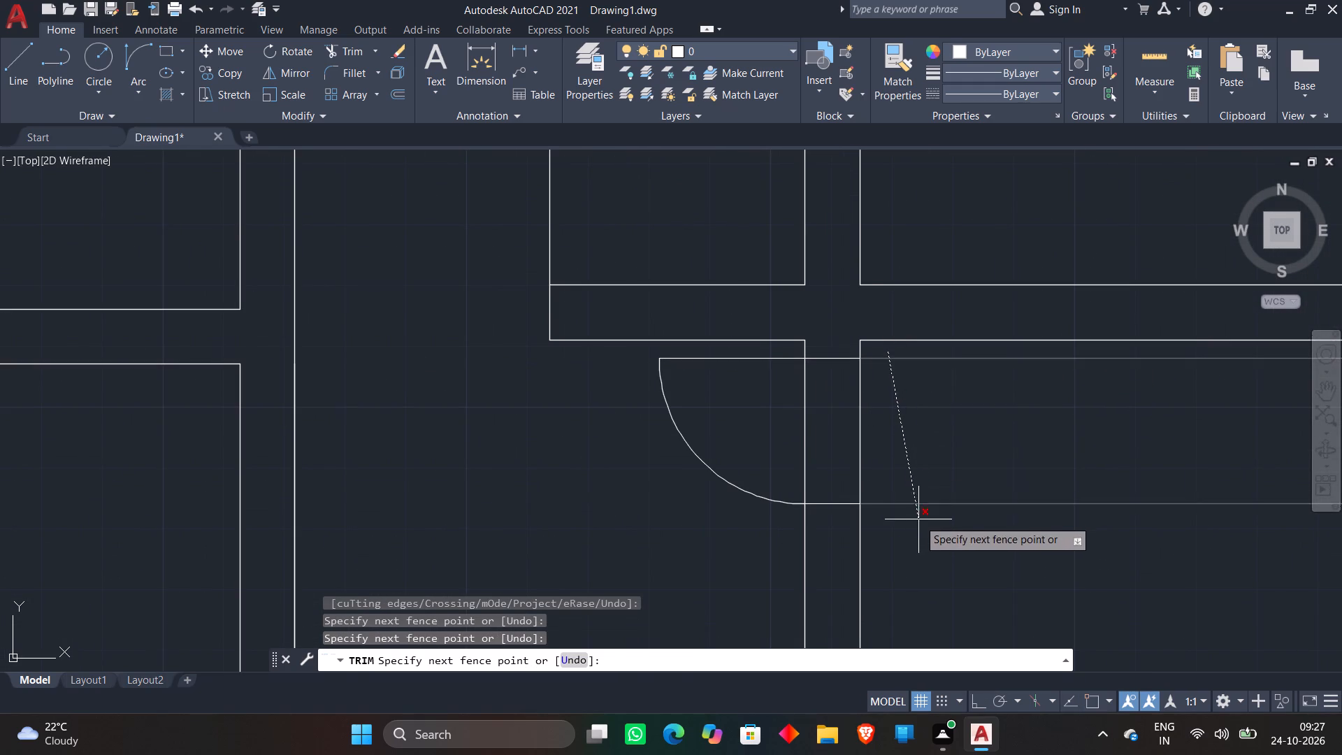
click(918, 519)
click(751, 409)
click(901, 418)
key(space)
scroll(901, 418, down, 3)
key(space)
scroll(931, 445, down, 2)
key(space)
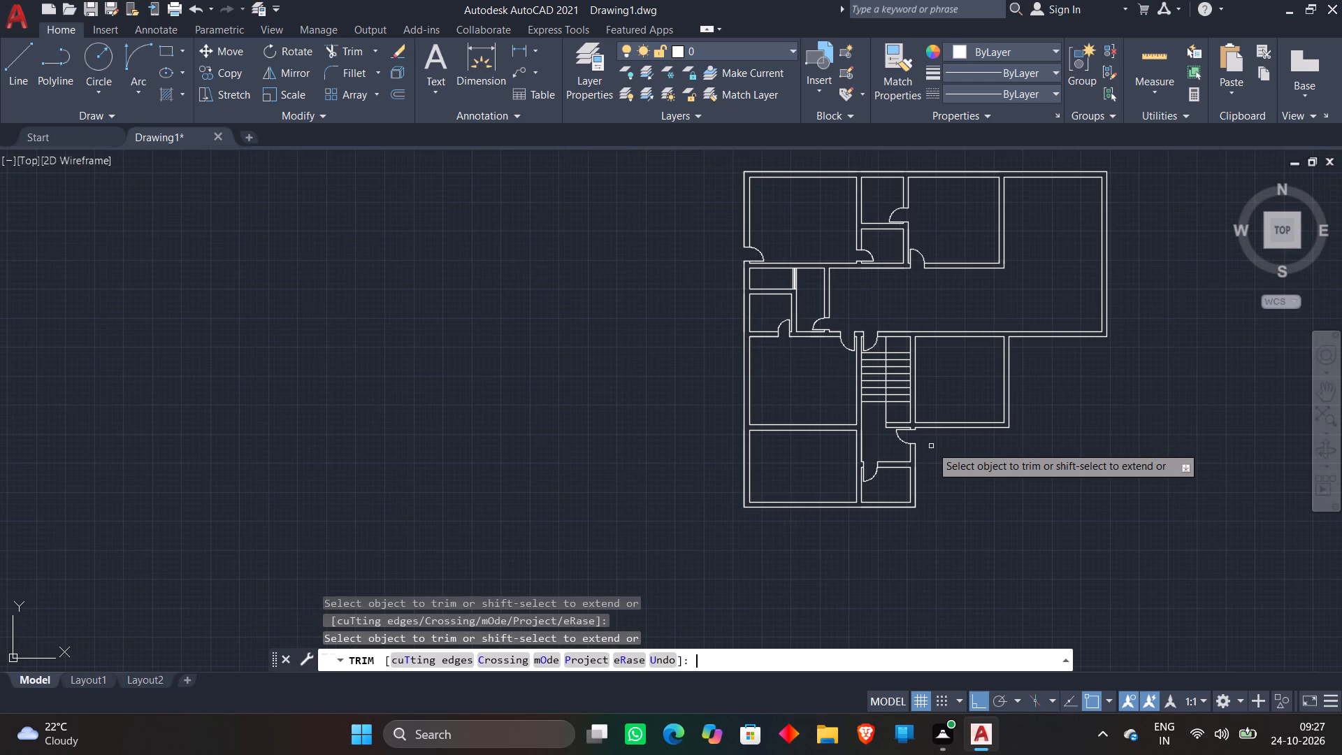
key(Escape)
Offset the bottom-left room's upper wall line 3" into the room and extend the copy across its east wall.
scroll(836, 433, up, 2)
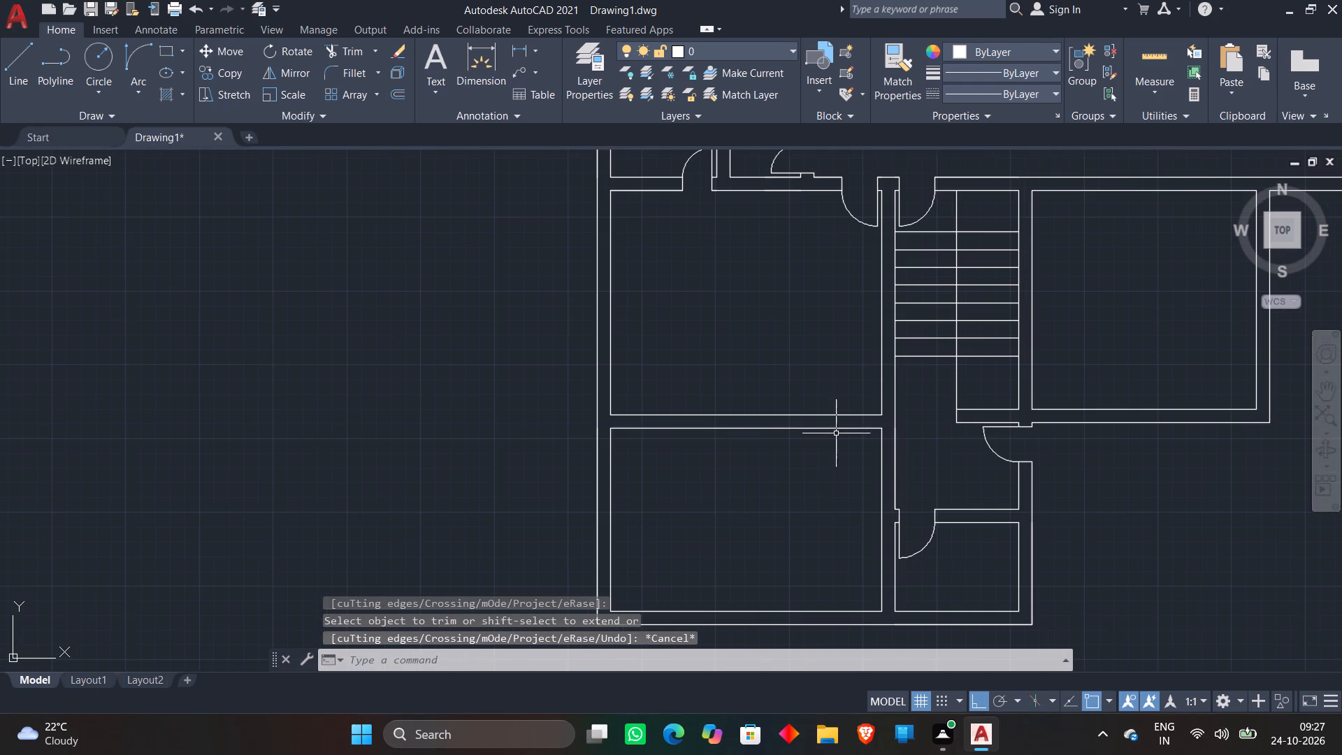
scroll(864, 467, up, 2)
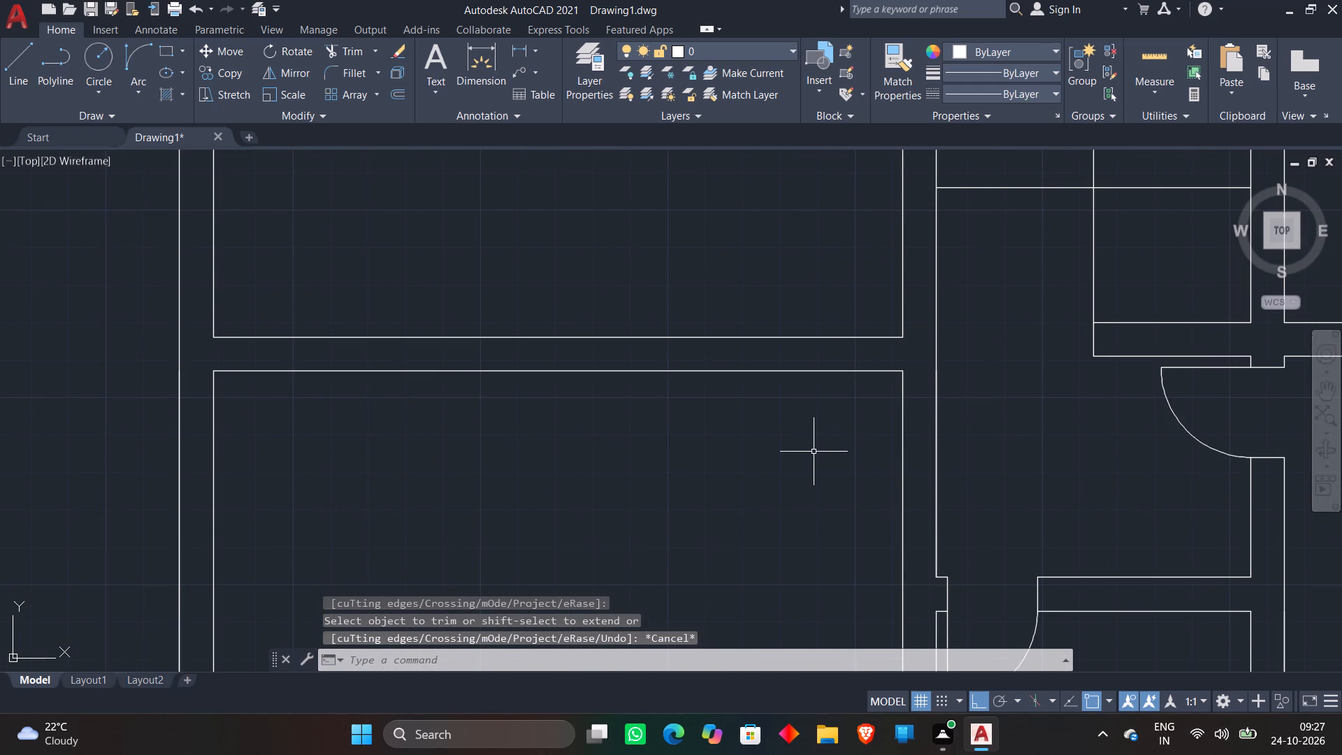
key(o)
key(Return)
key(3)
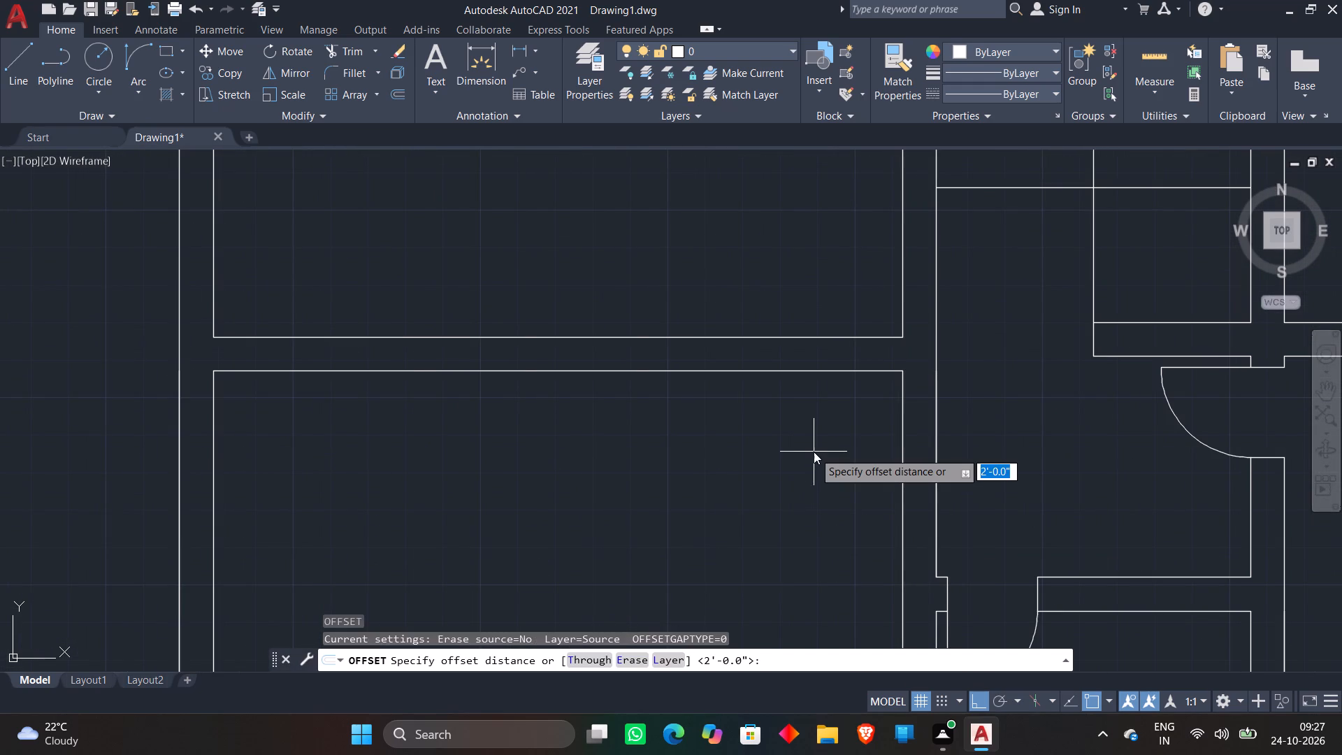
key(shift+quotedbl)
key(Return)
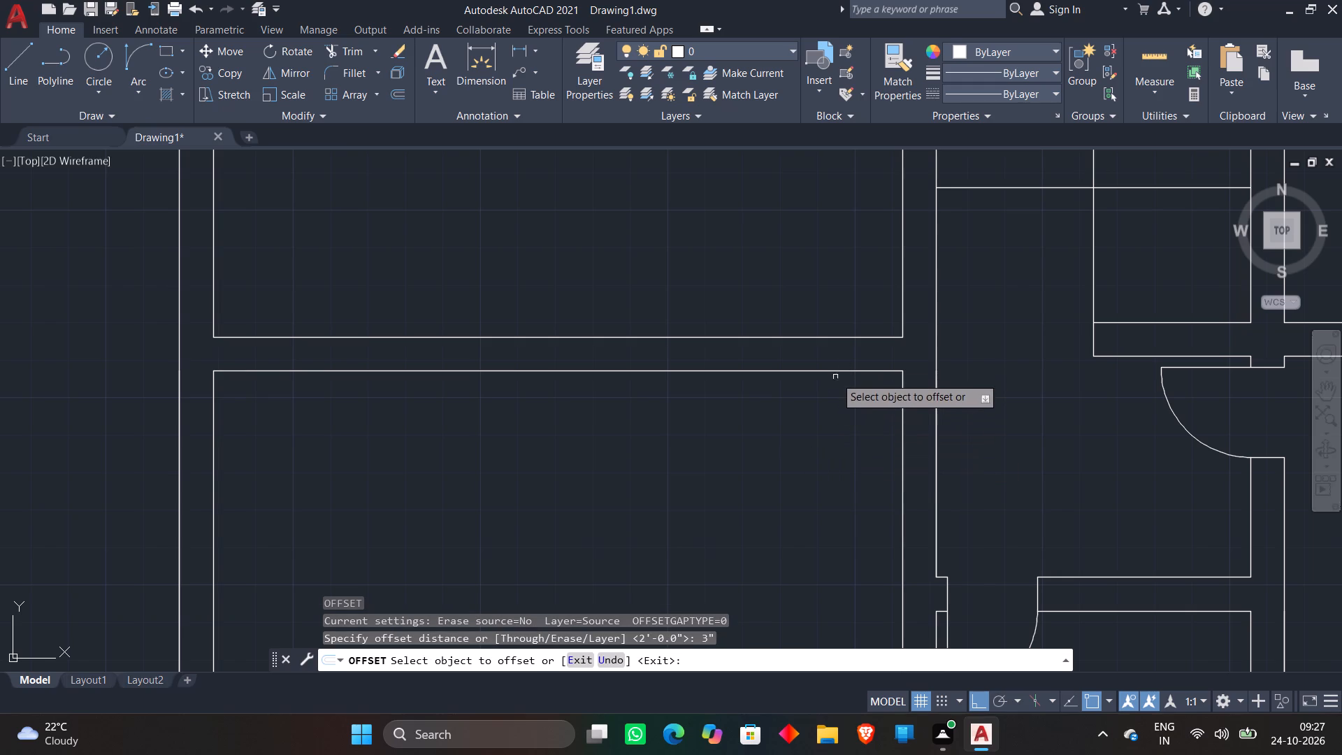
click(837, 373)
click(820, 442)
key(Escape)
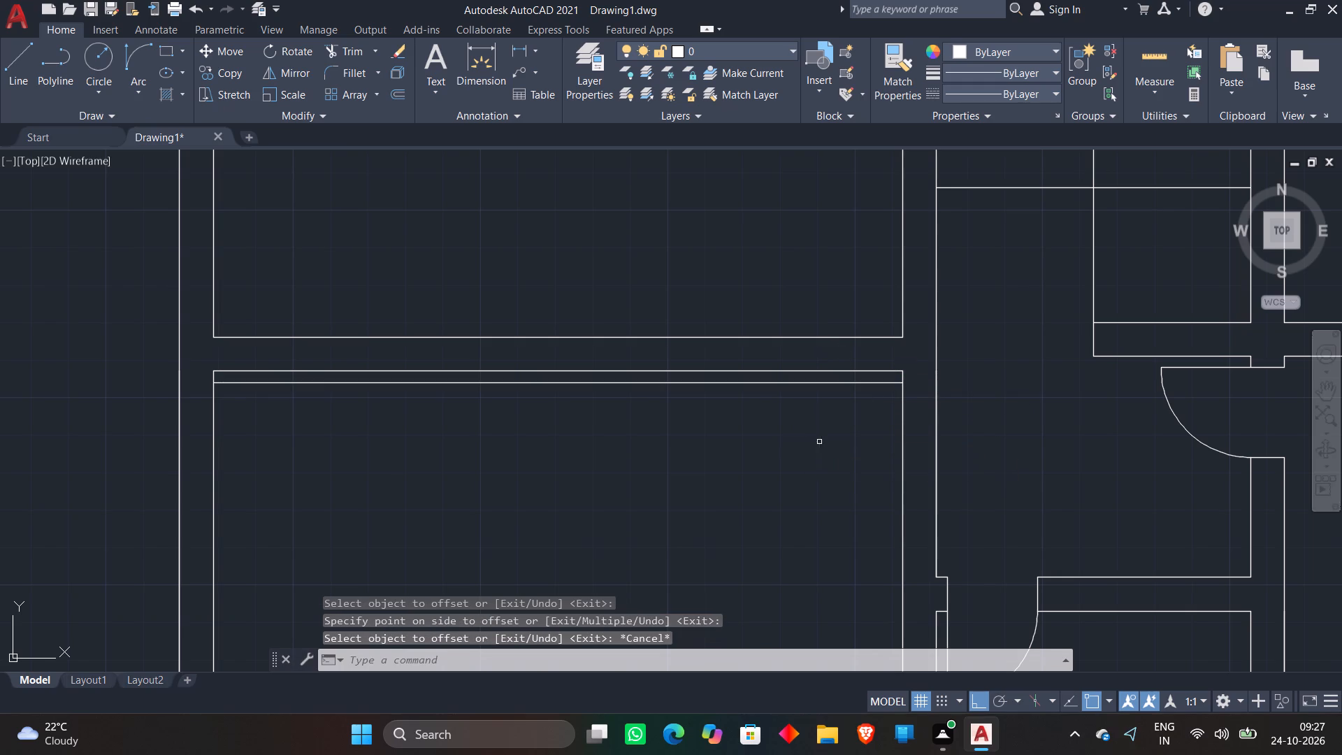
text(ex)
key(space)
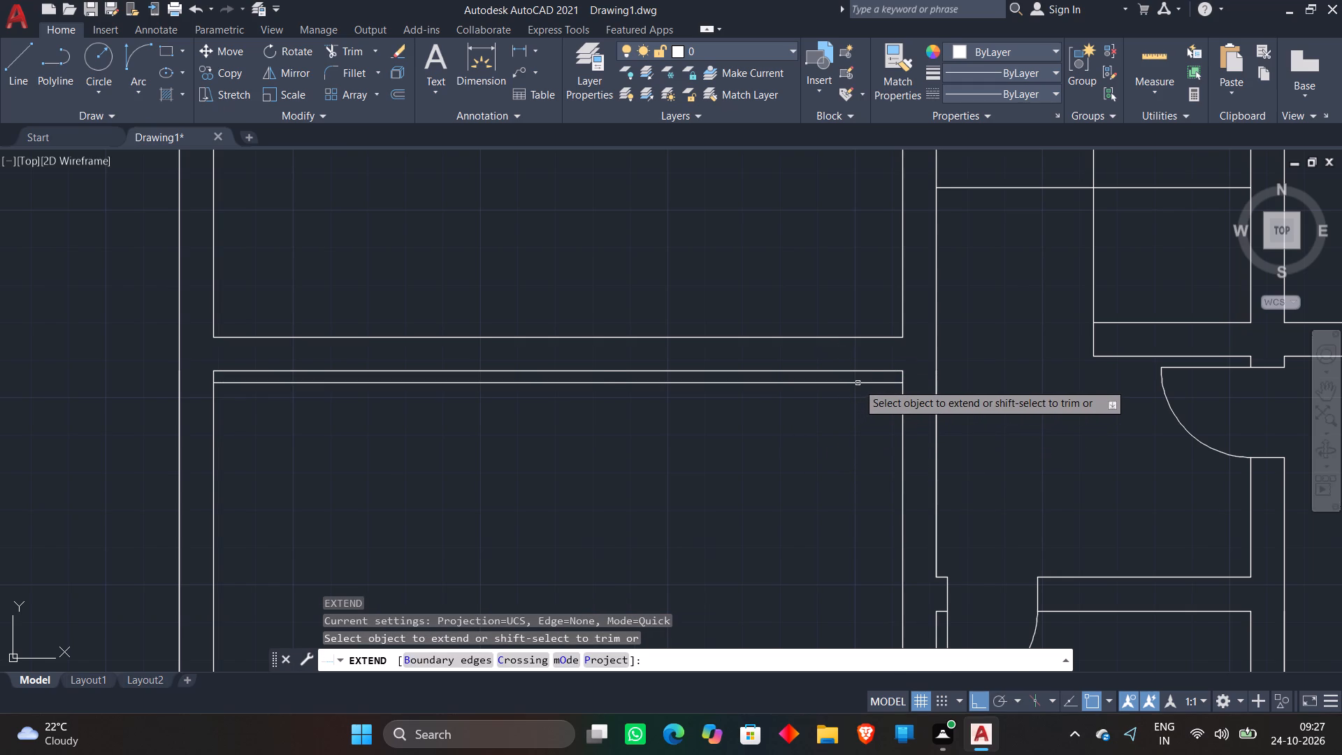
click(872, 384)
key(Escape)
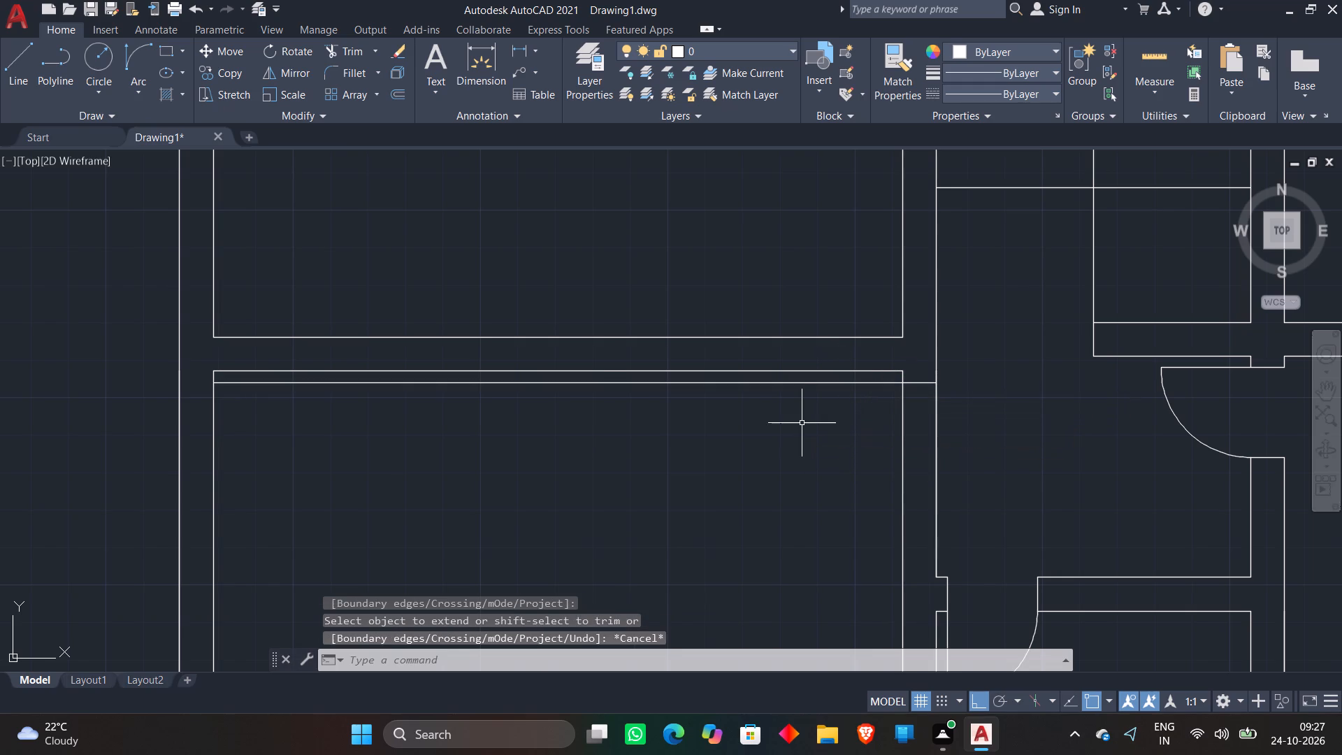
Offset the extended door line 2' down and the bottom-left room's inner east wall line 2' into the room.
key(o)
key(Return)
text(2')
key(Return)
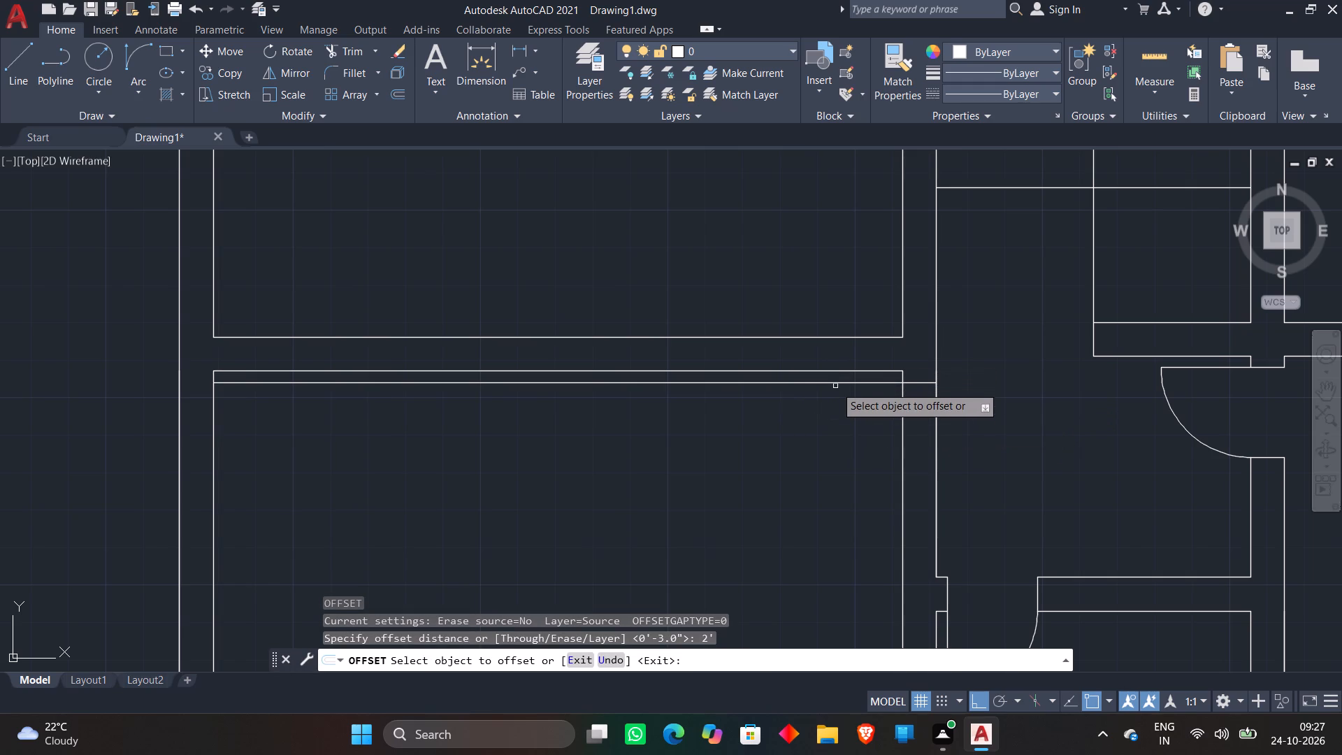
click(835, 384)
click(780, 462)
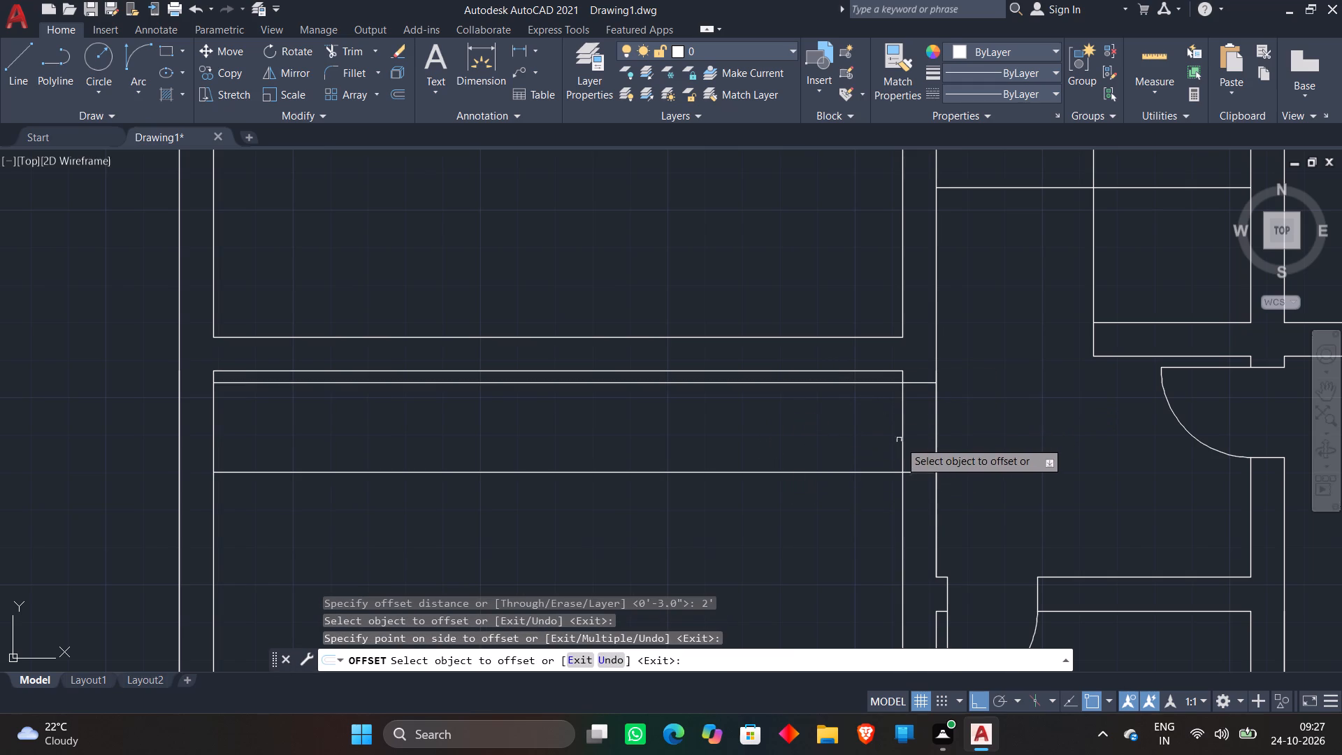
click(901, 444)
click(781, 440)
scroll(781, 440, down, 3)
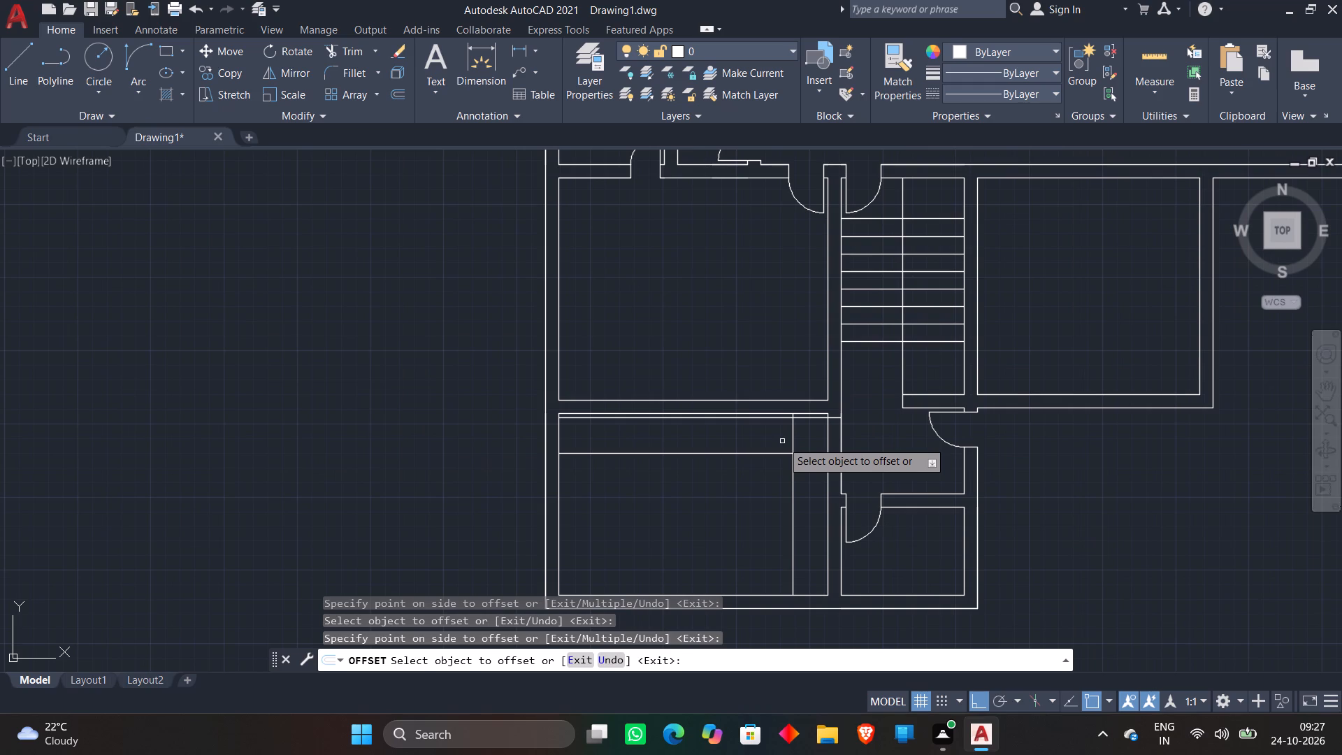
key(space)
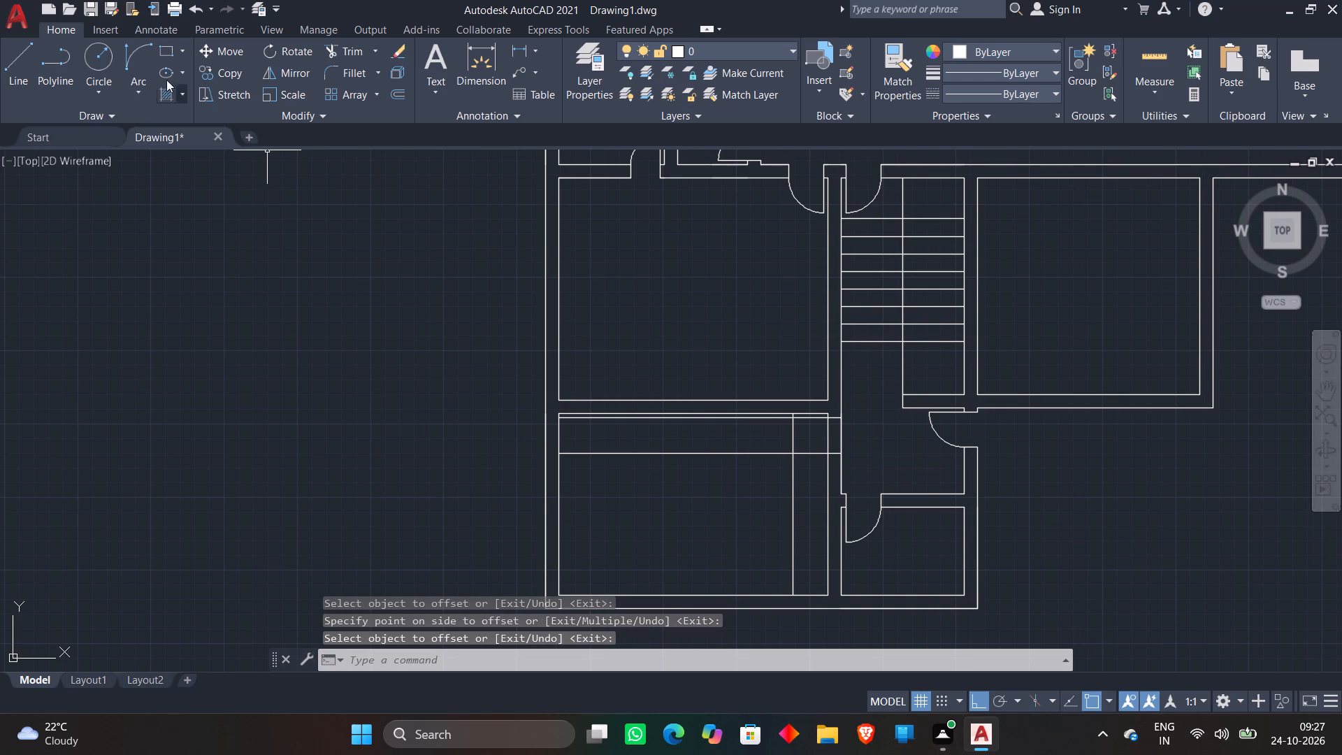
Draw the bottom-left room's door swing arc from the lower jamb at the east wall to the upper door line's 2' intersection.
click(130, 53)
scroll(842, 479, up, 3)
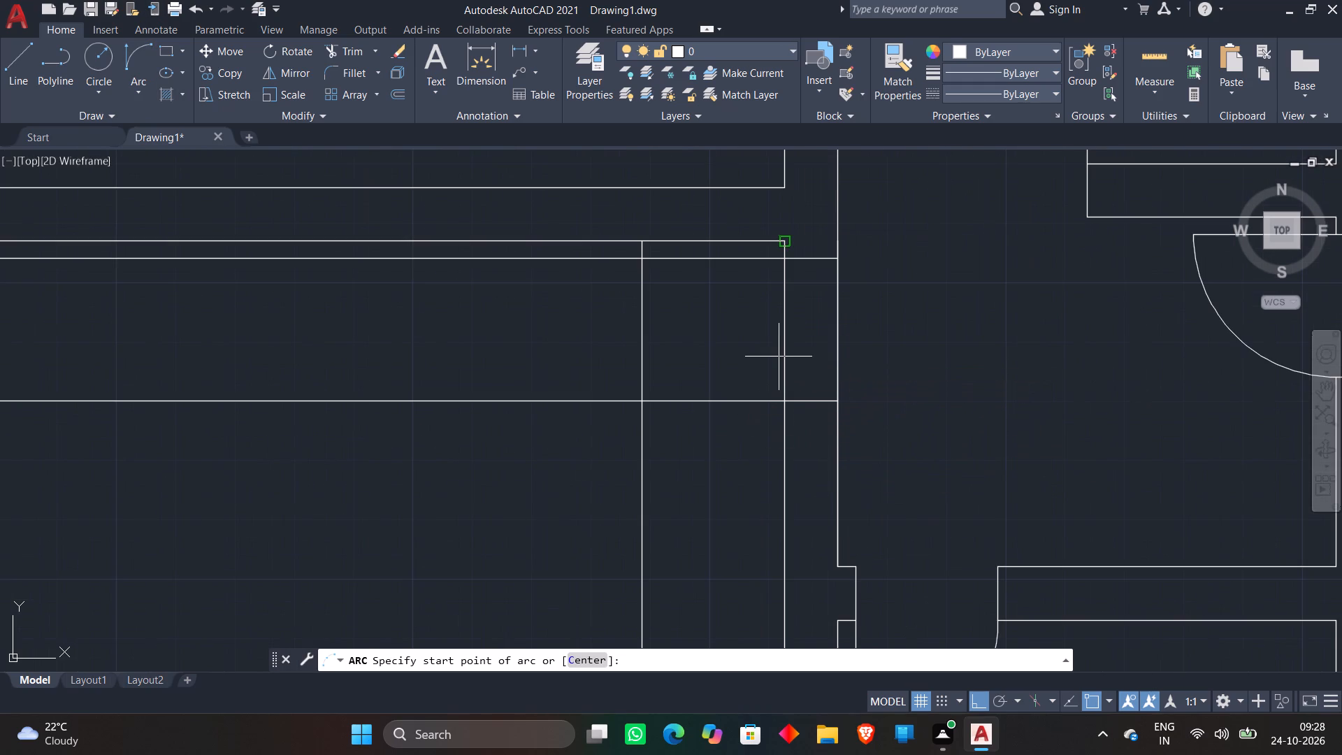
click(786, 402)
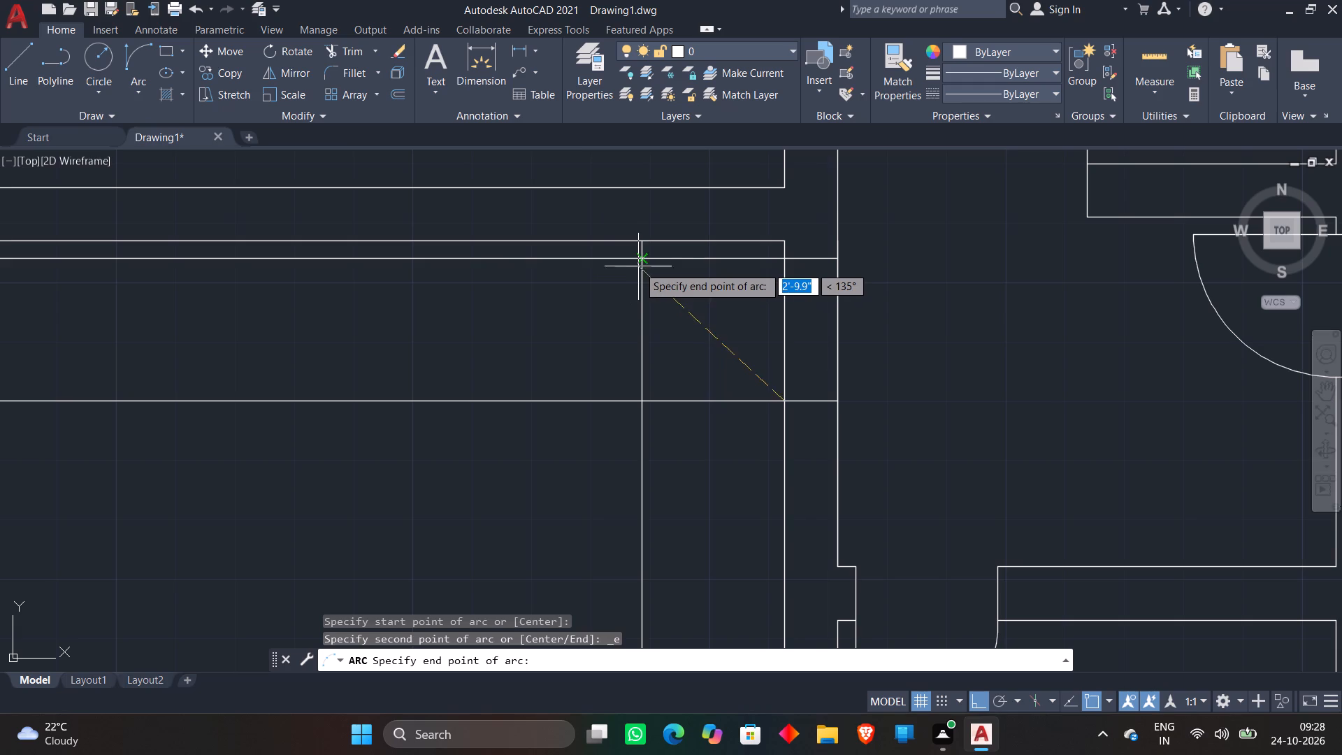
click(642, 261)
click(564, 337)
Trim the surplus construction lines around the bottom-left room's door arc, keeping the horizontal door leaf.
scroll(564, 334, down, 3)
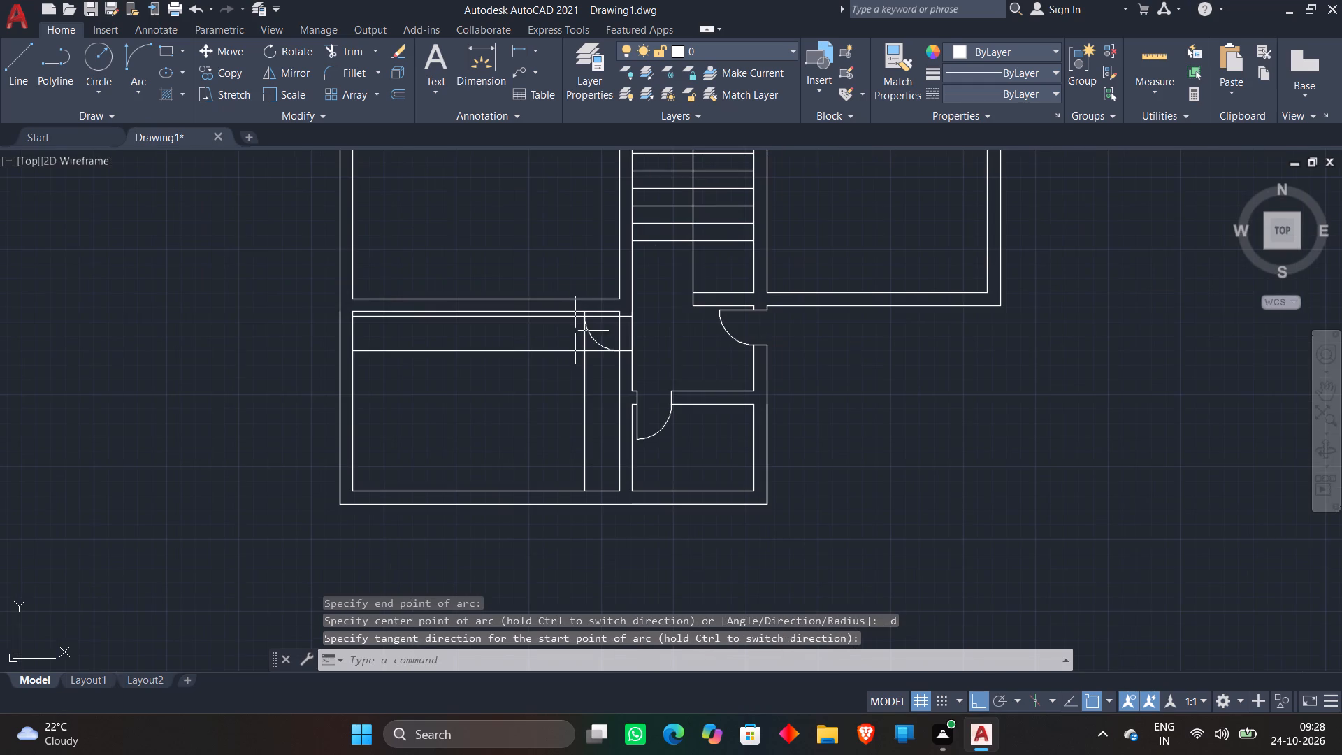
click(334, 43)
scroll(574, 310, up, 6)
click(586, 402)
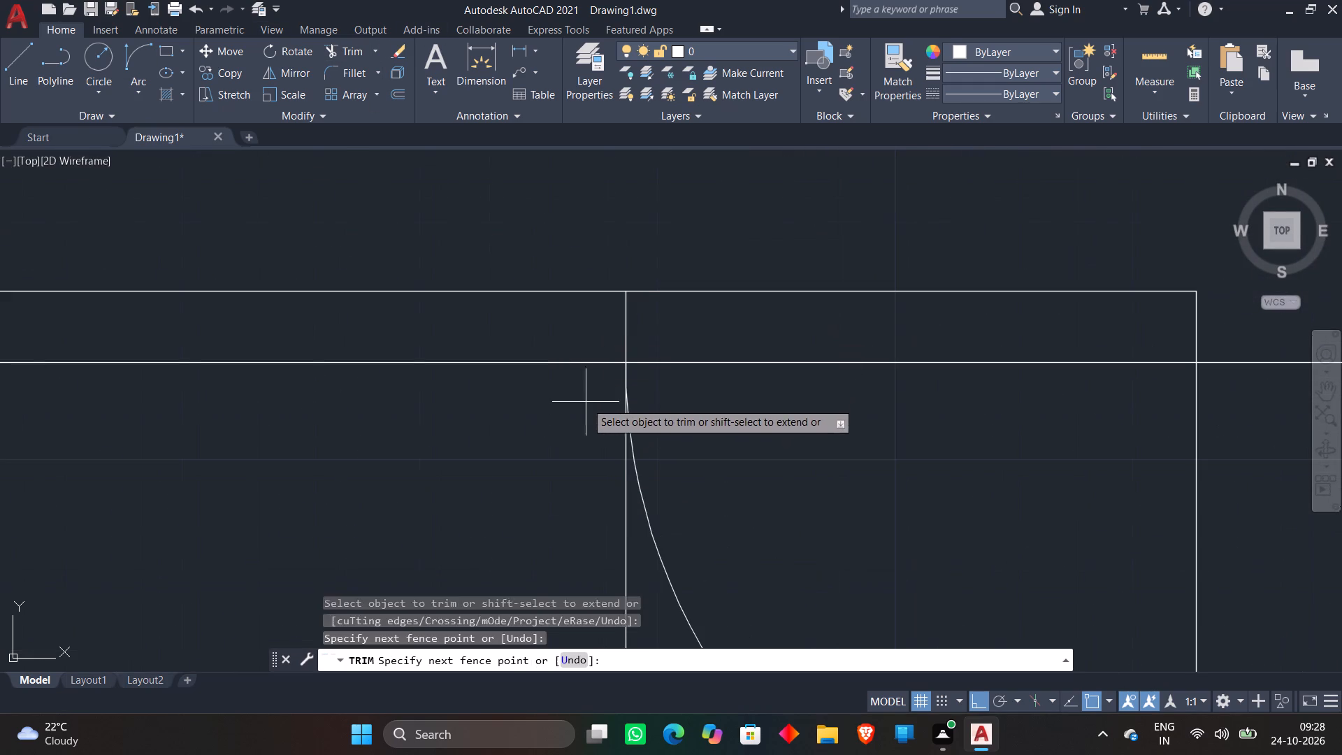
click(647, 315)
scroll(691, 298, down, 3)
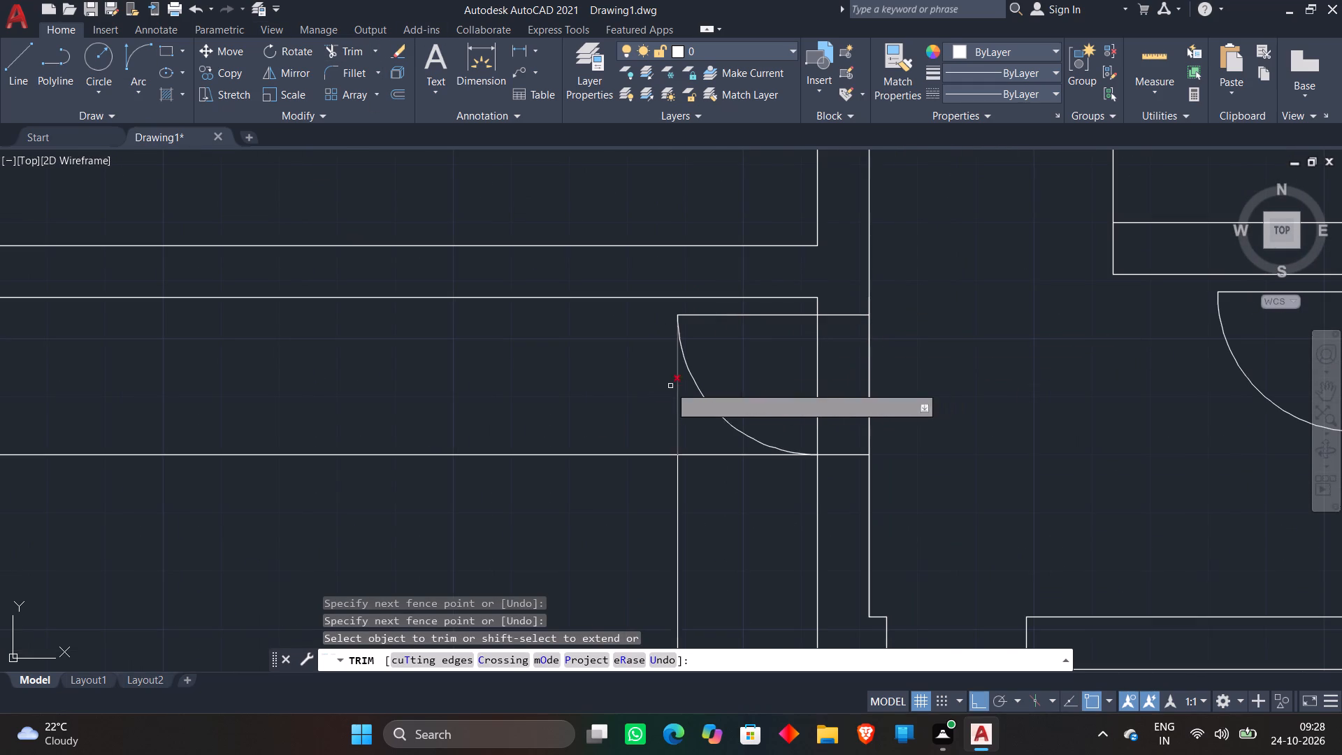
click(644, 391)
click(726, 464)
scroll(723, 461, down, 4)
scroll(715, 482, up, 4)
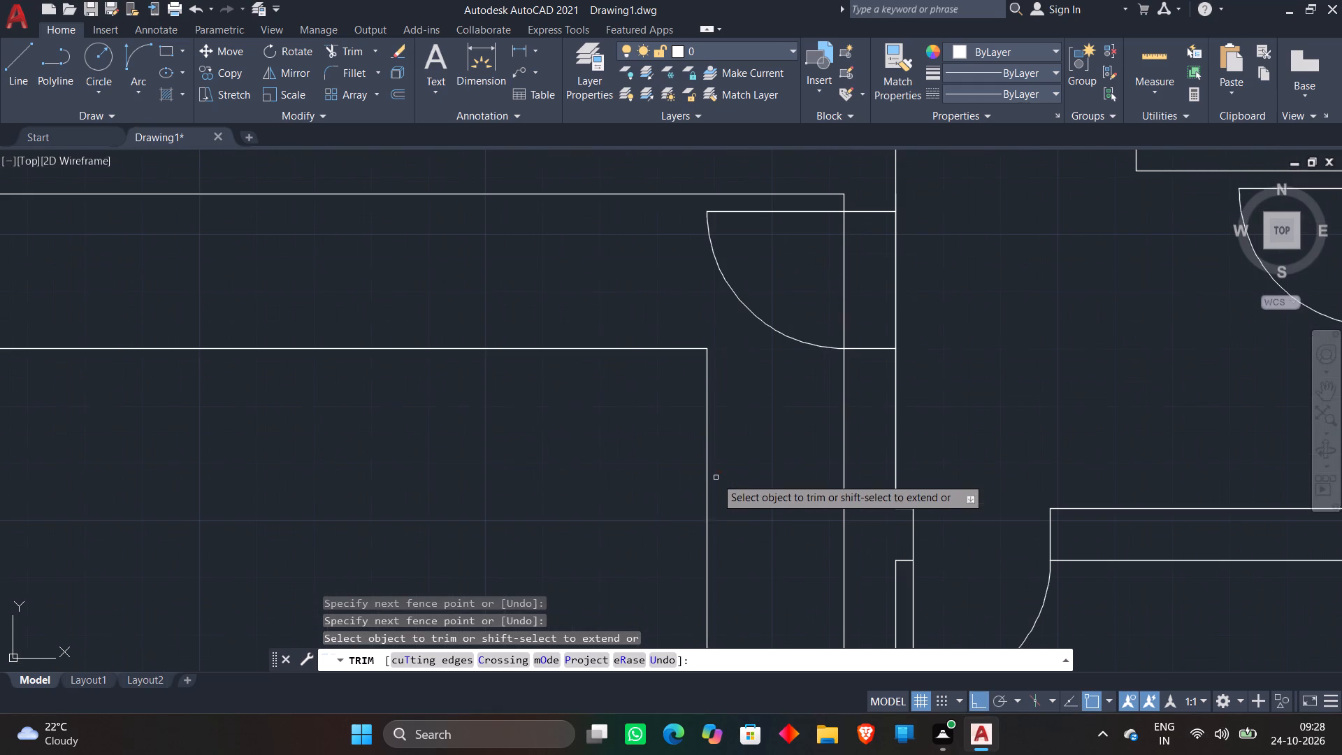
click(716, 473)
click(500, 319)
Trim both east wall lines between the jambs to open the bottom-left room's doorway.
scroll(518, 315, down, 3)
scroll(647, 318, up, 3)
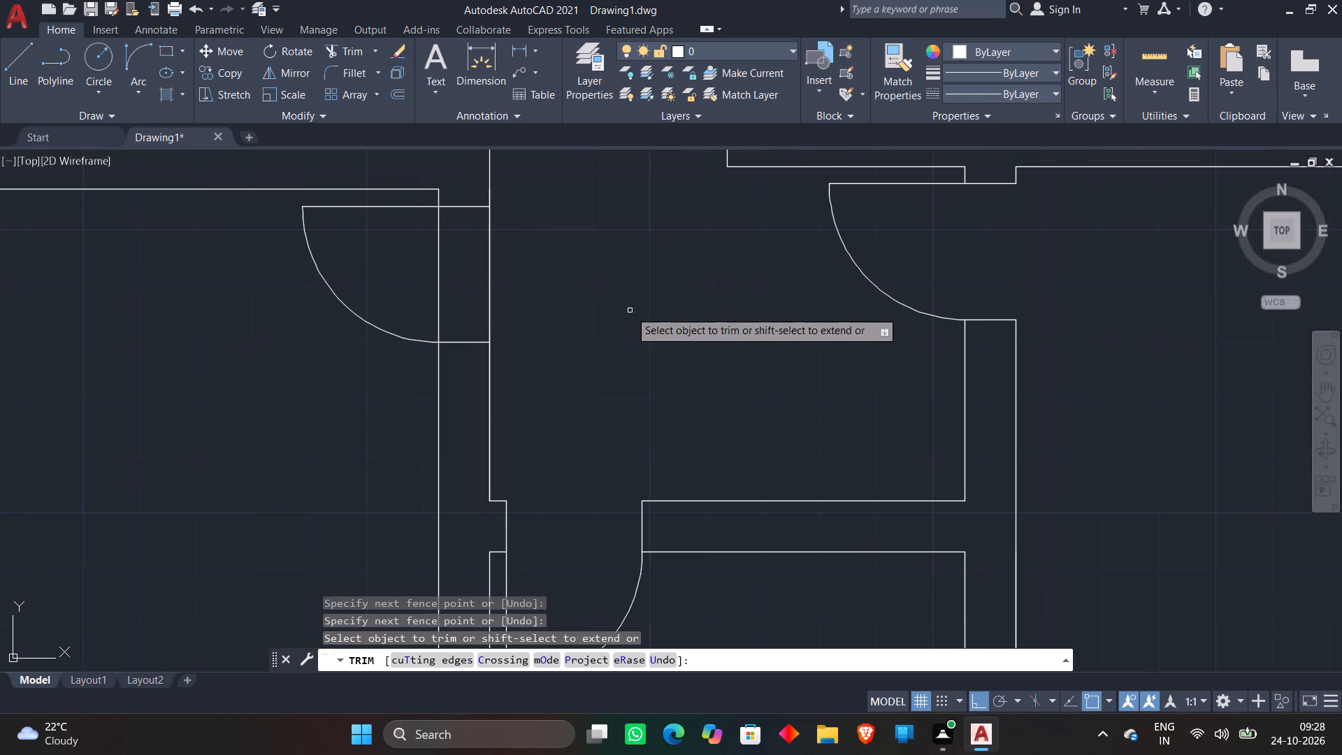
click(398, 283)
click(623, 282)
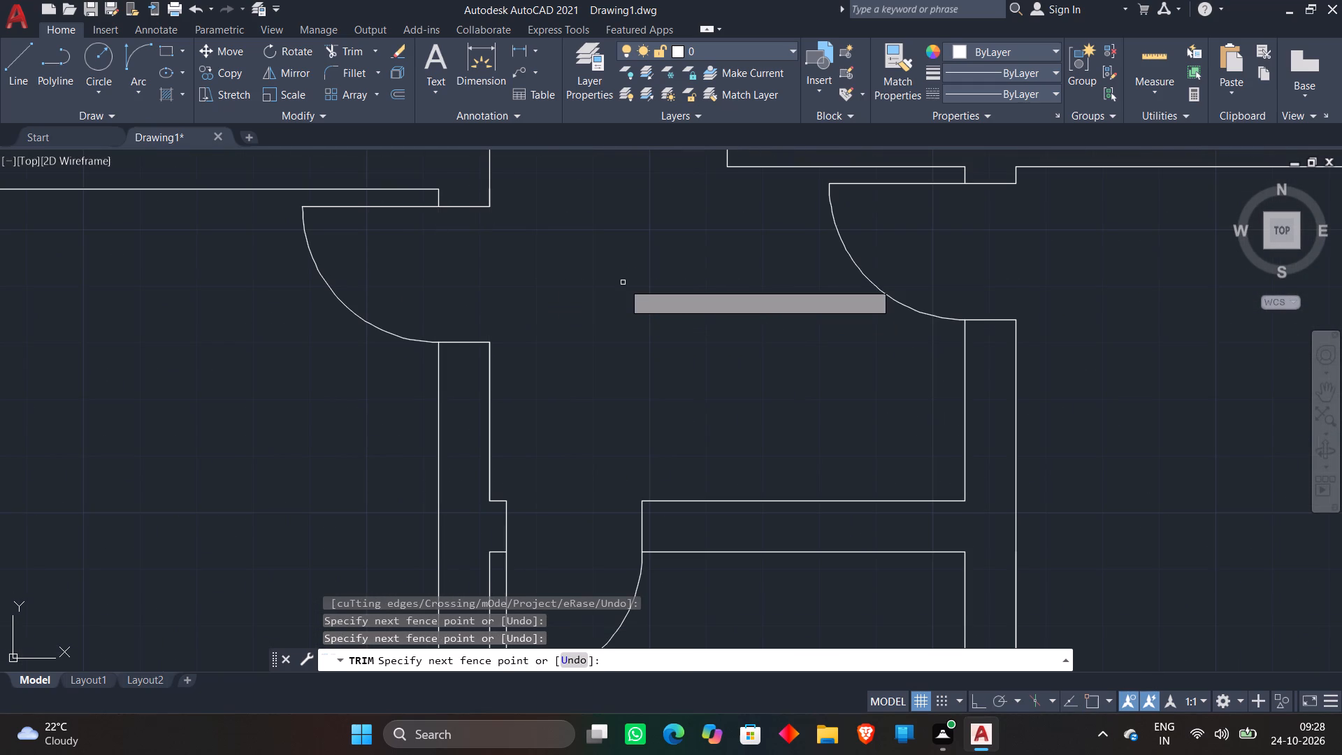
key(space)
Draw two short vertical lines across the wall between the large hall and the room east of the staircase.
scroll(623, 282, down, 4)
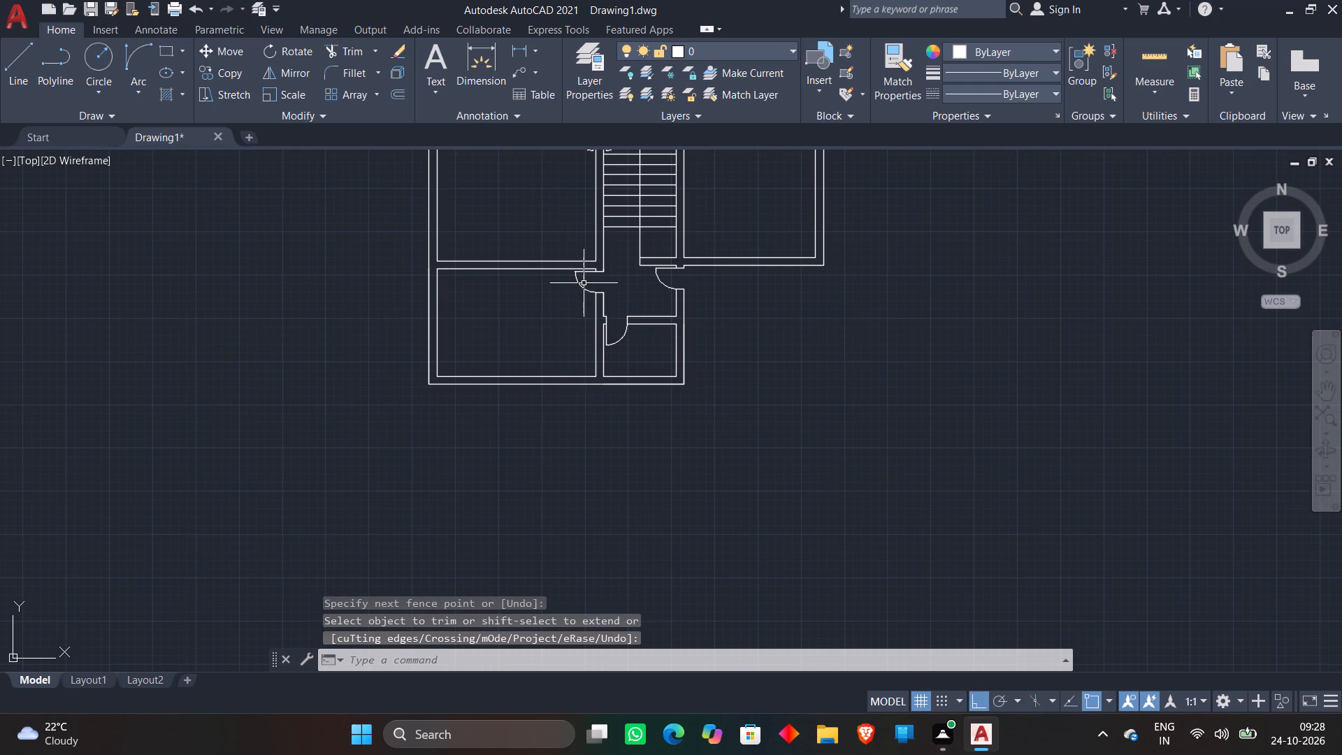
scroll(583, 282, down, 1)
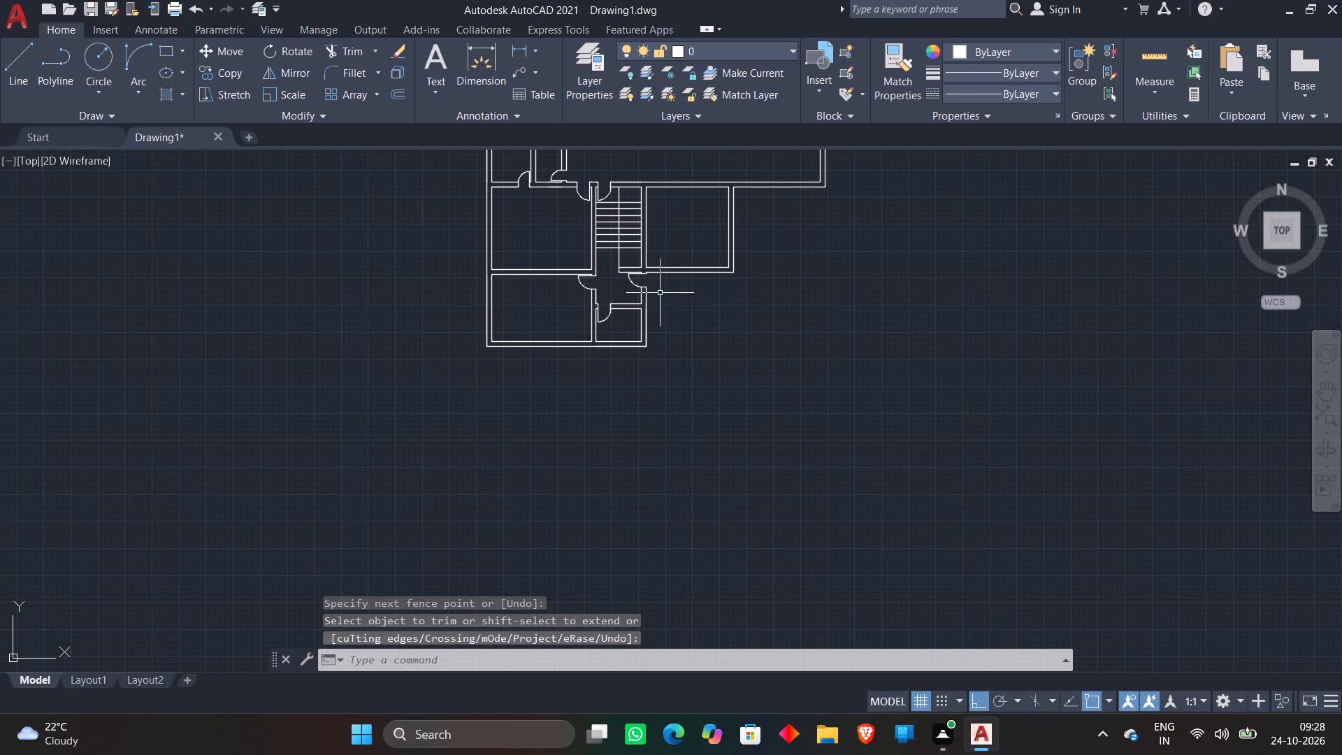
middle_drag(660, 298, 637, 477)
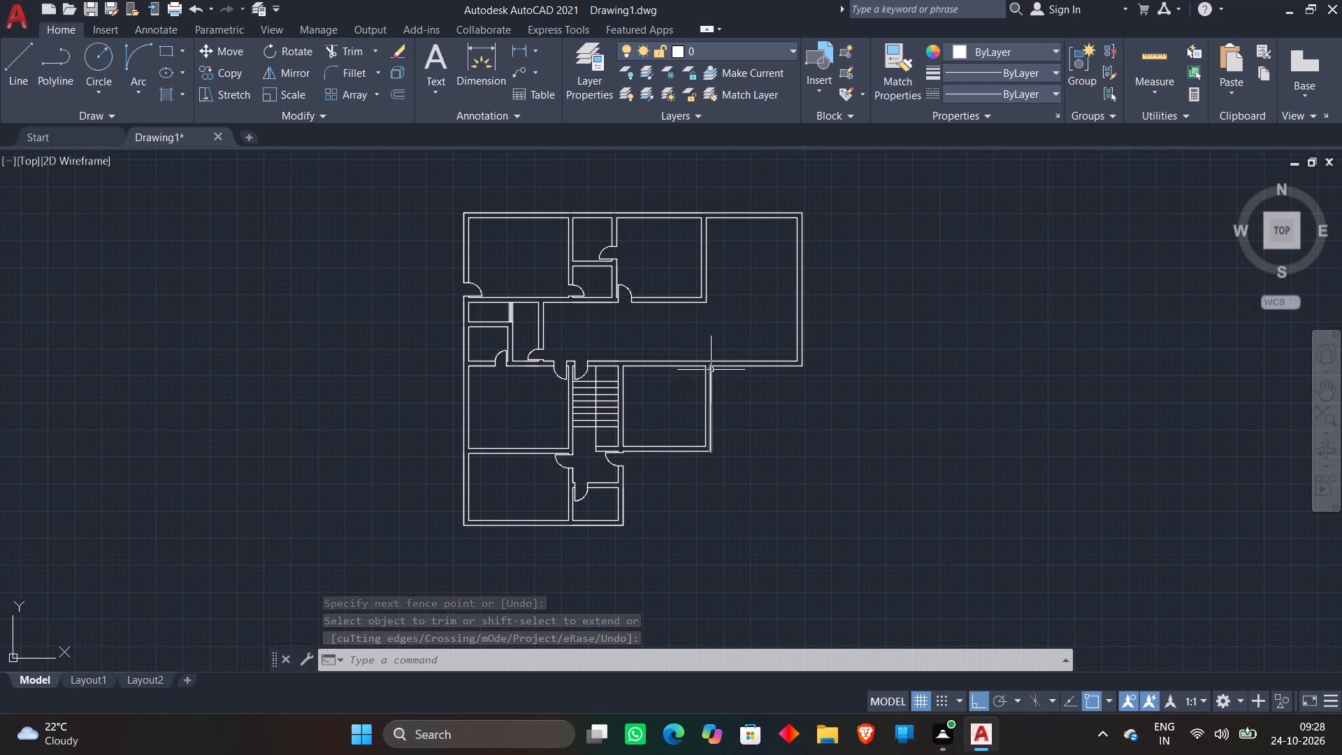
scroll(698, 372, up, 3)
scroll(656, 364, down, 3)
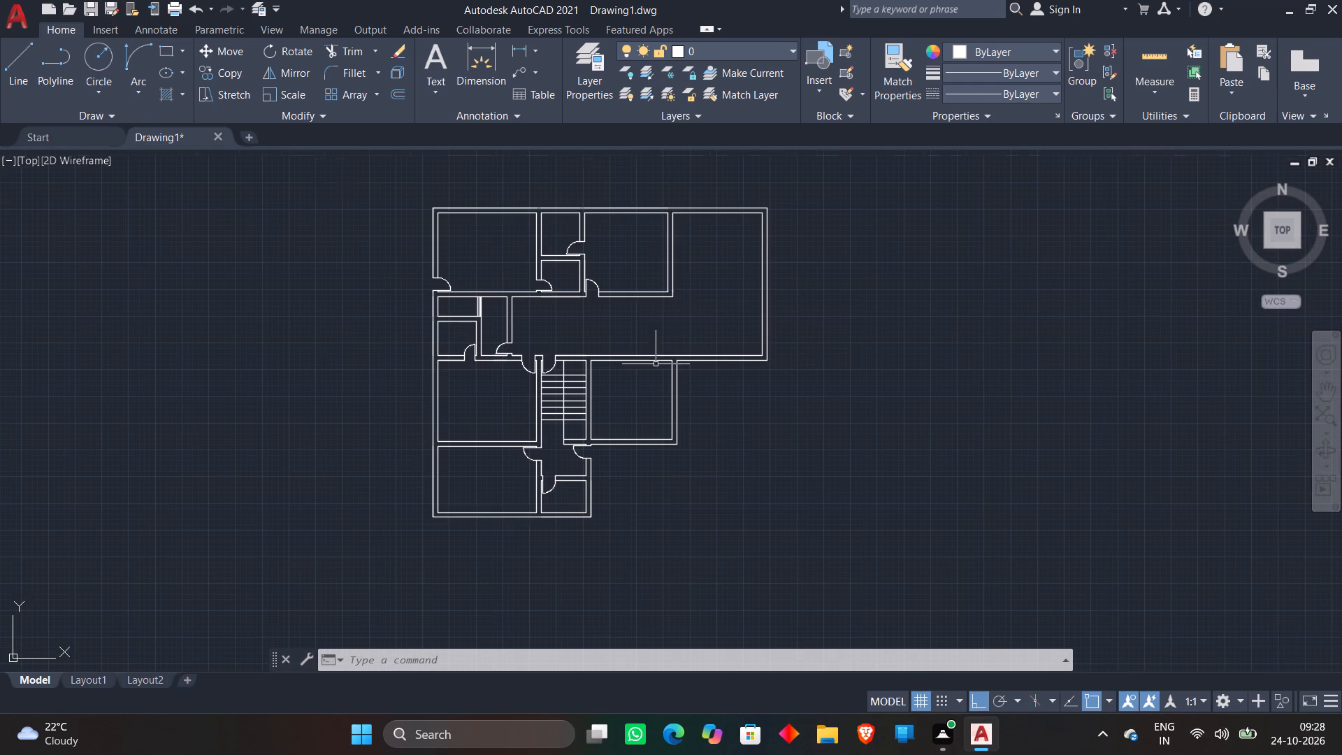
scroll(628, 311, up, 1)
middle_drag(628, 311, 699, 328)
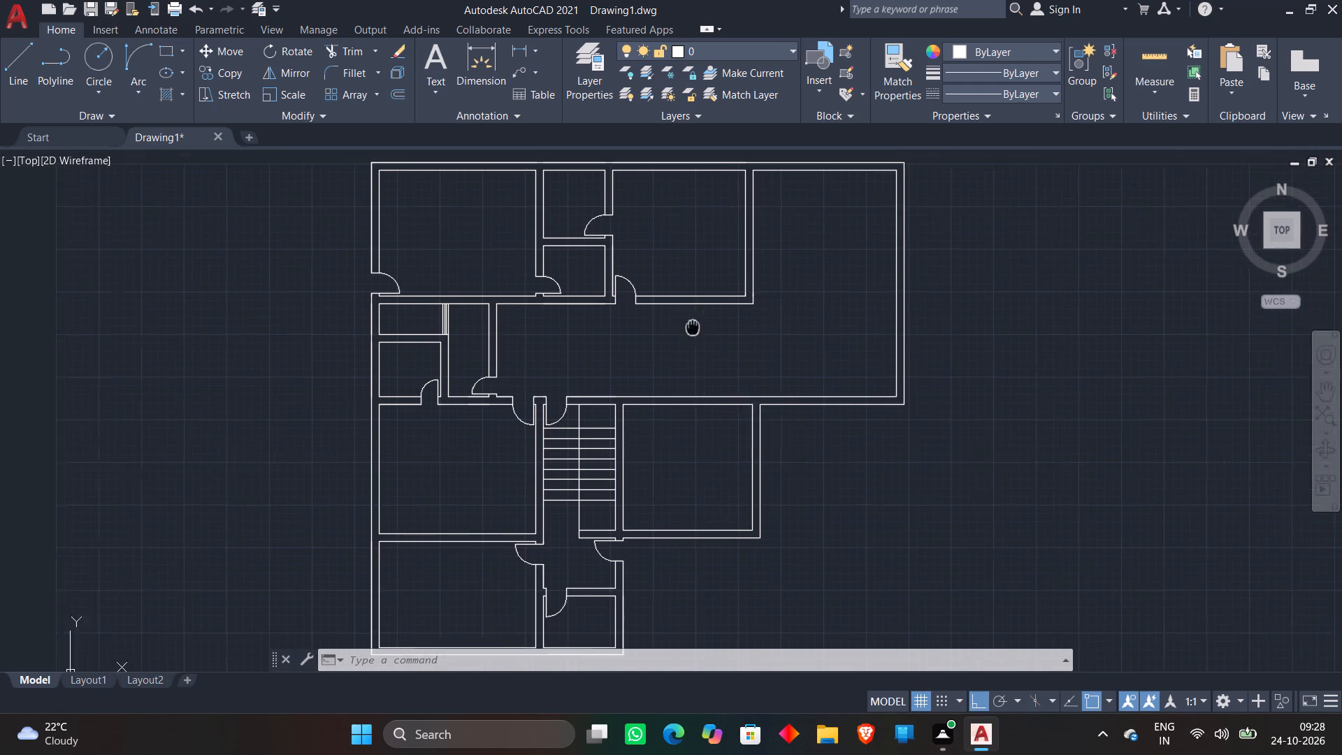
middle_drag(699, 328, 710, 330)
scroll(702, 361, up, 2)
key(l)
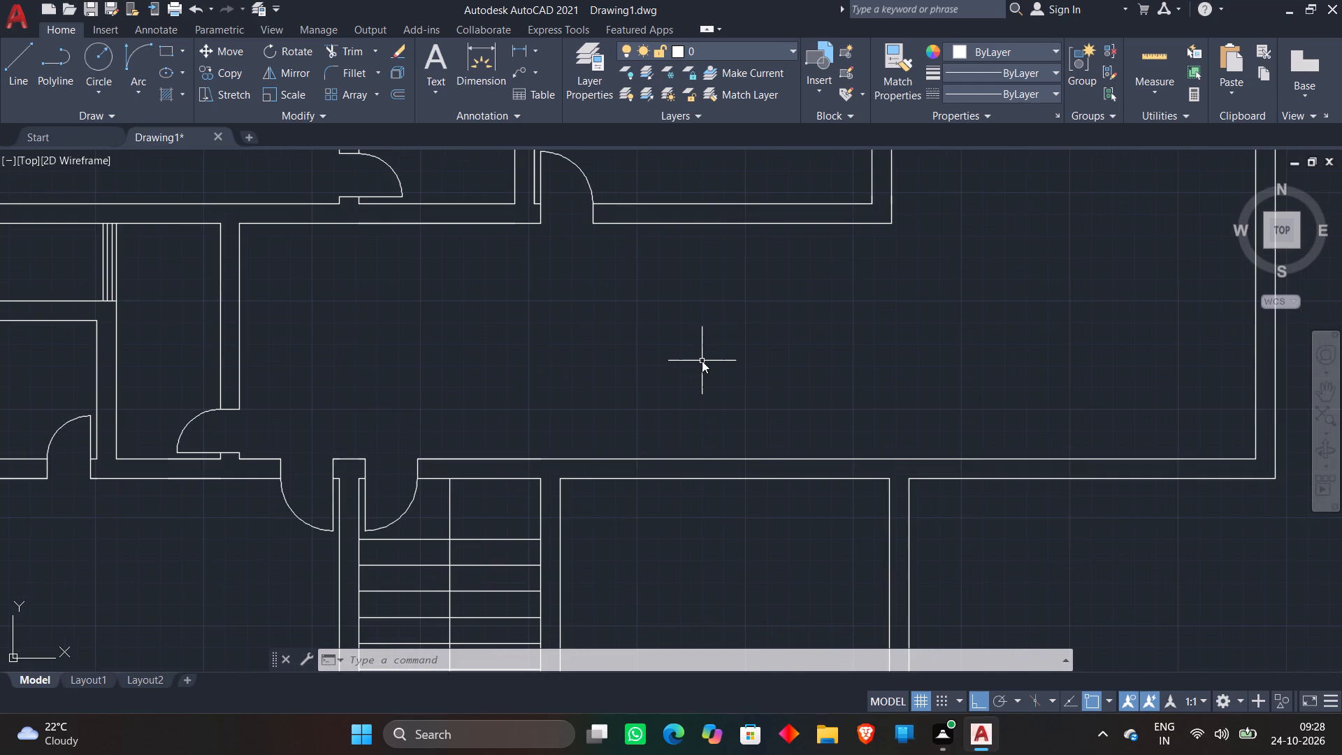
key(Return)
scroll(681, 445, up, 1)
click(694, 423)
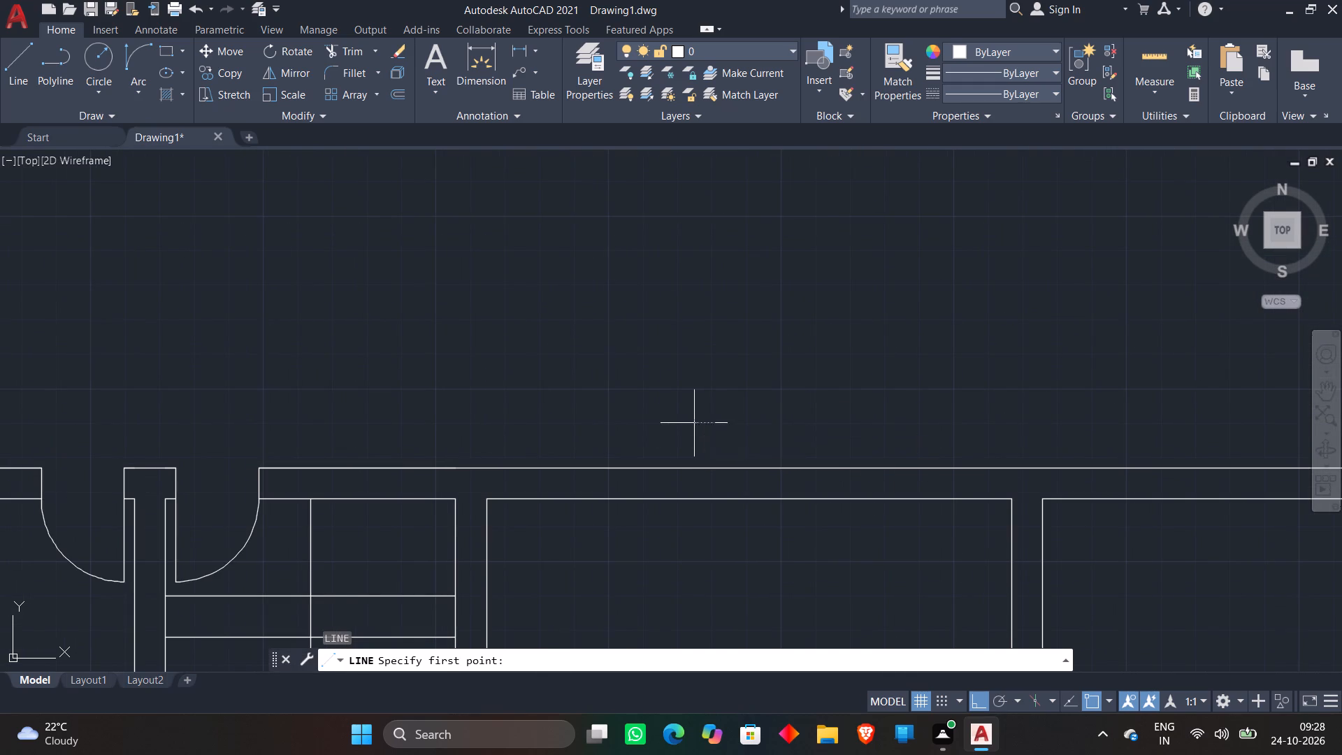
click(684, 542)
key(space)
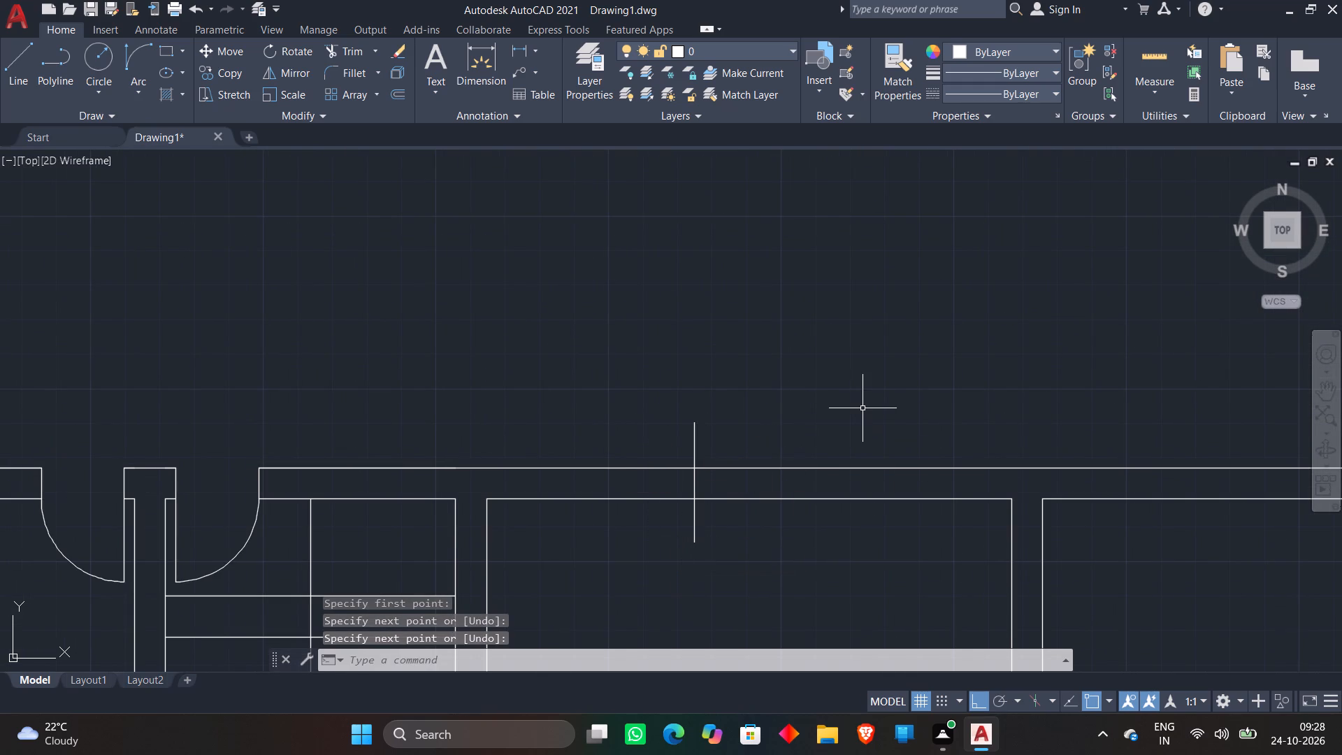
key(space)
click(967, 432)
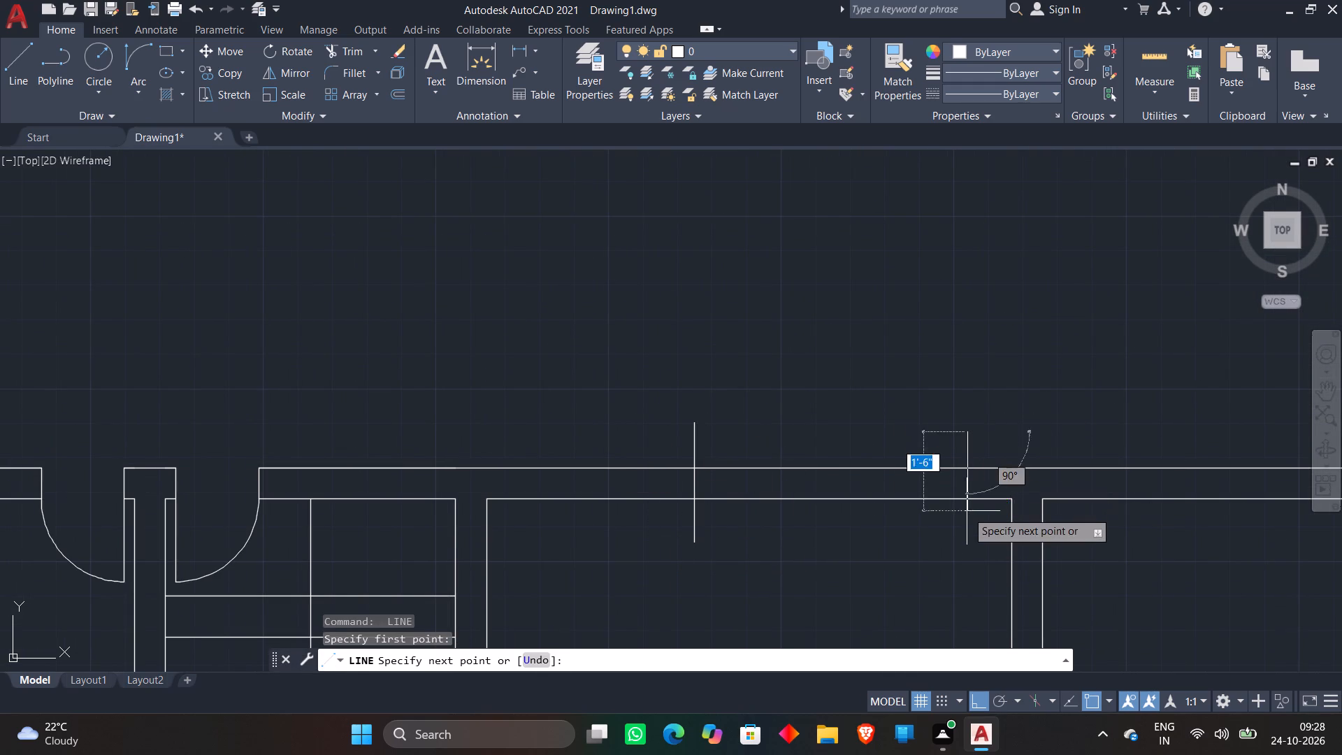
click(963, 515)
key(space)
Trim the two vertical lines' ends beyond the hall's south wall and the wall lines between them to form a wide opening.
text(tr)
key(space)
click(630, 438)
click(1058, 436)
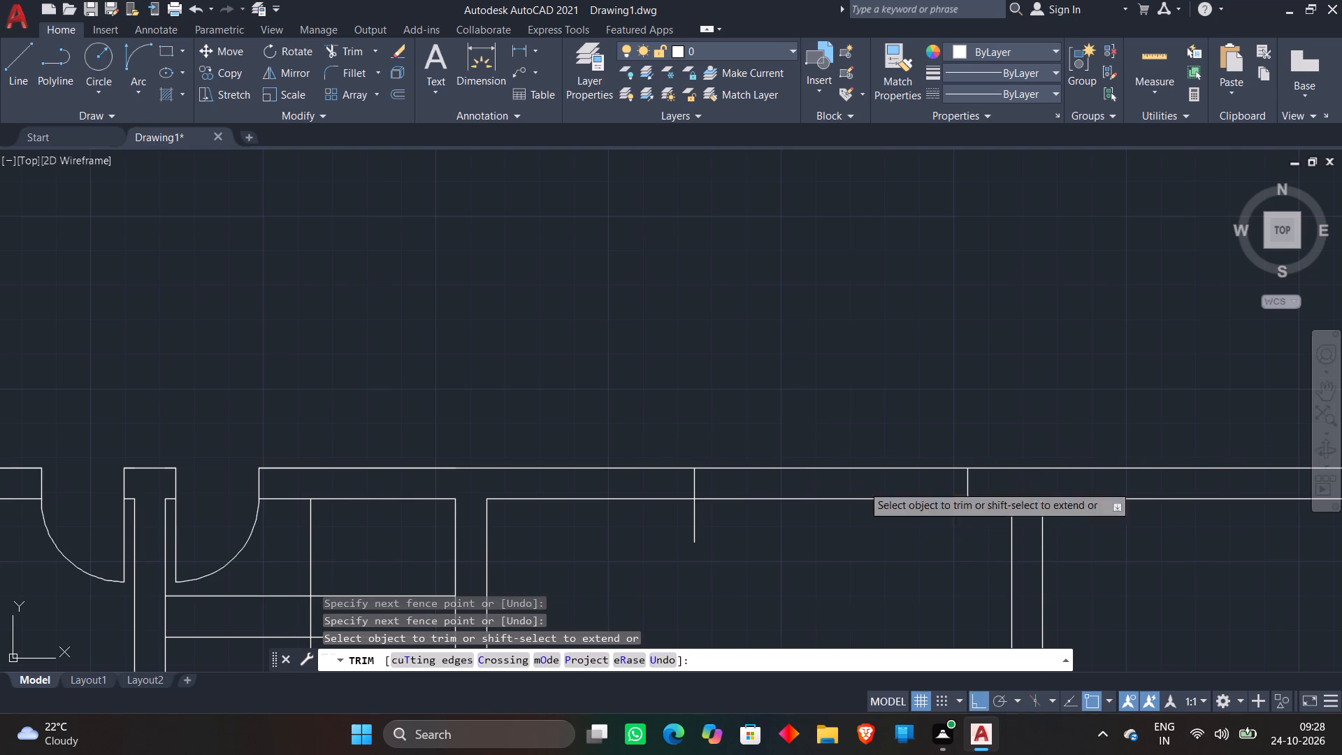
click(675, 521)
click(972, 515)
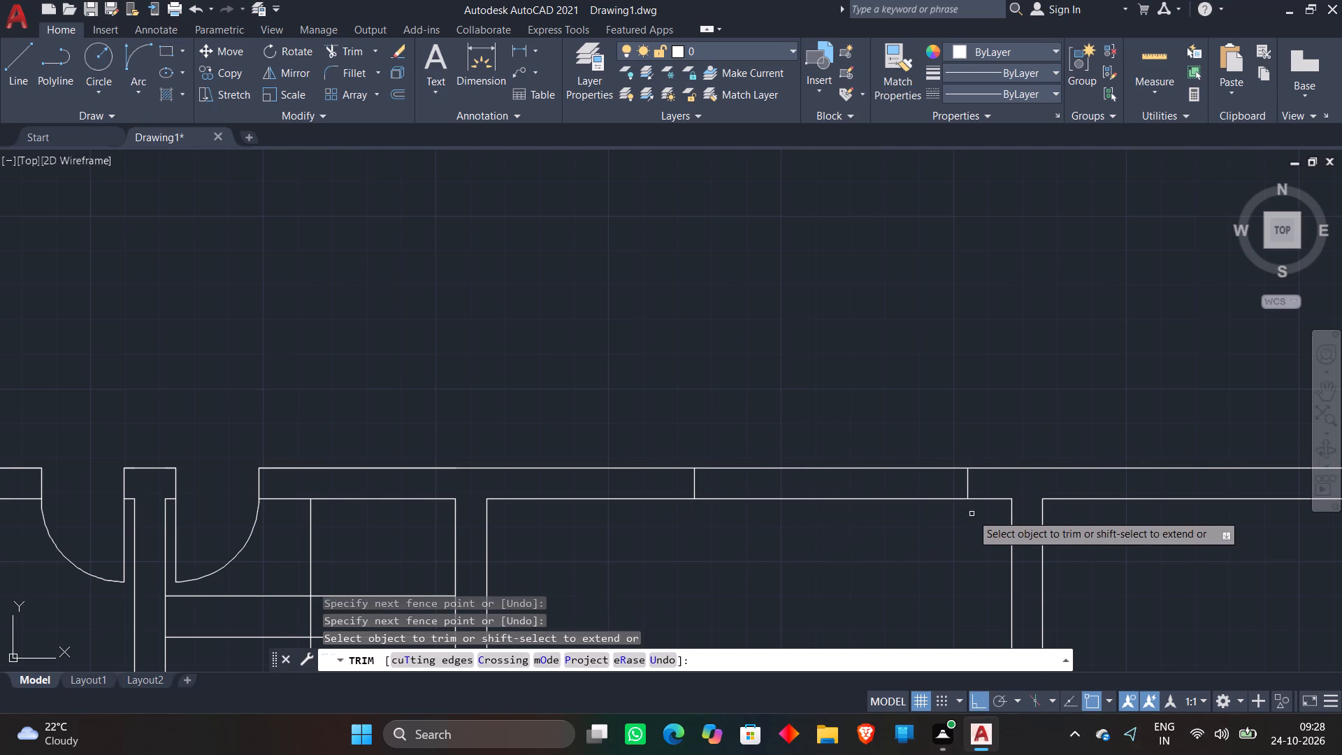
click(825, 448)
click(822, 528)
key(space)
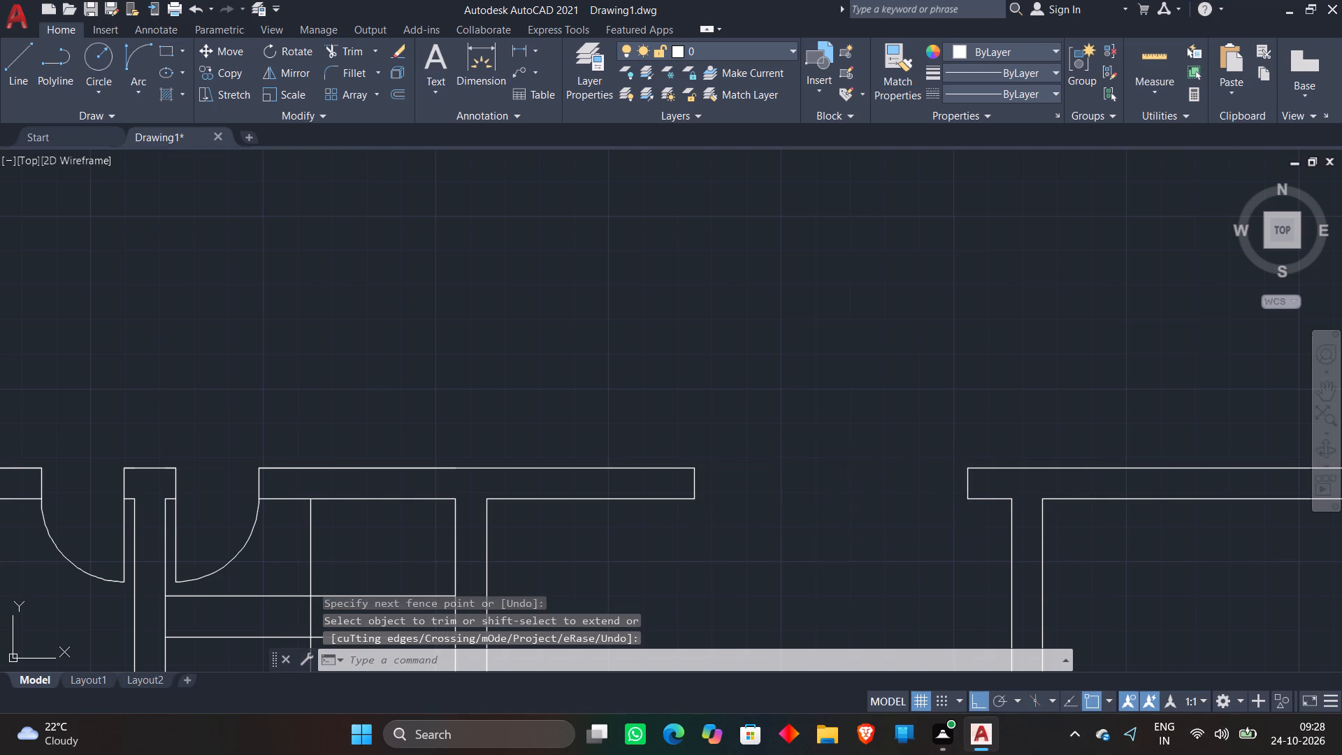
Draw a short horizontal line across the east wall of the room east of the staircase, below its top corner, and trim both overhanging ends.
scroll(860, 440, down, 2)
middle_drag(976, 503, 862, 438)
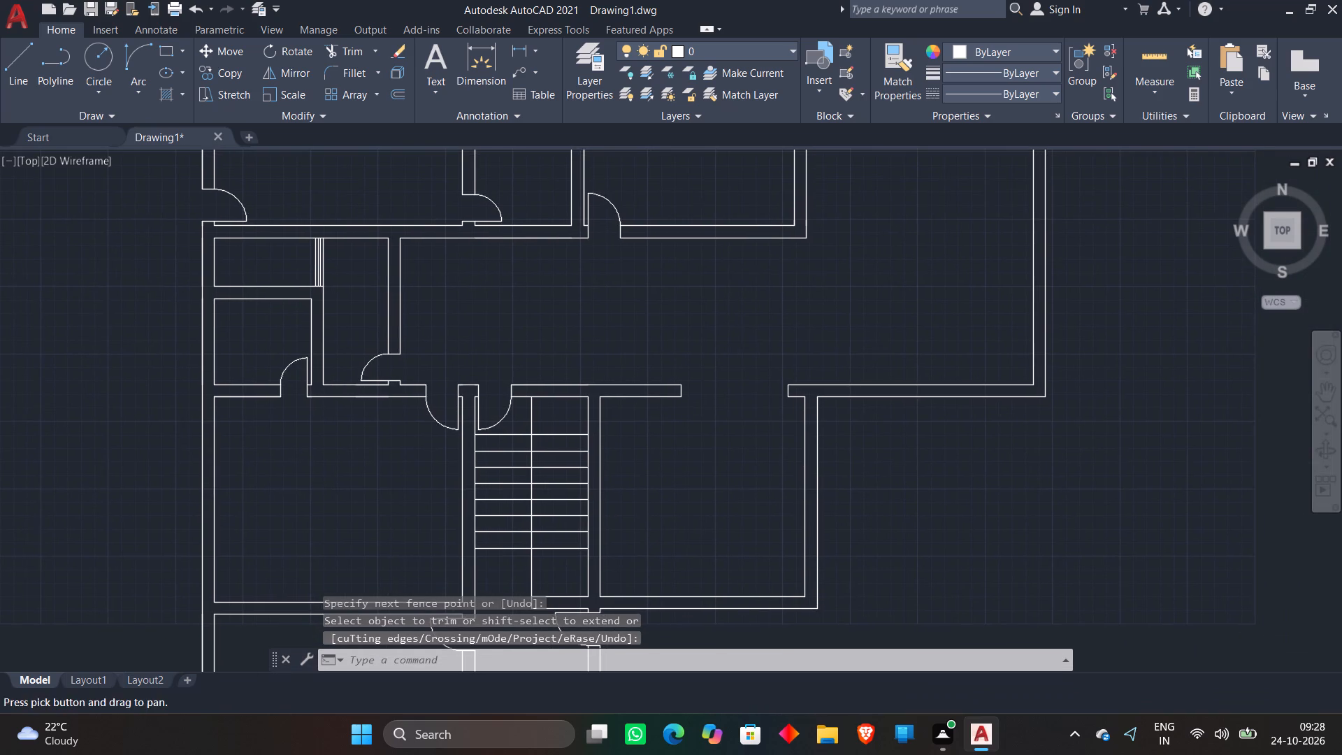
scroll(840, 421, up, 1)
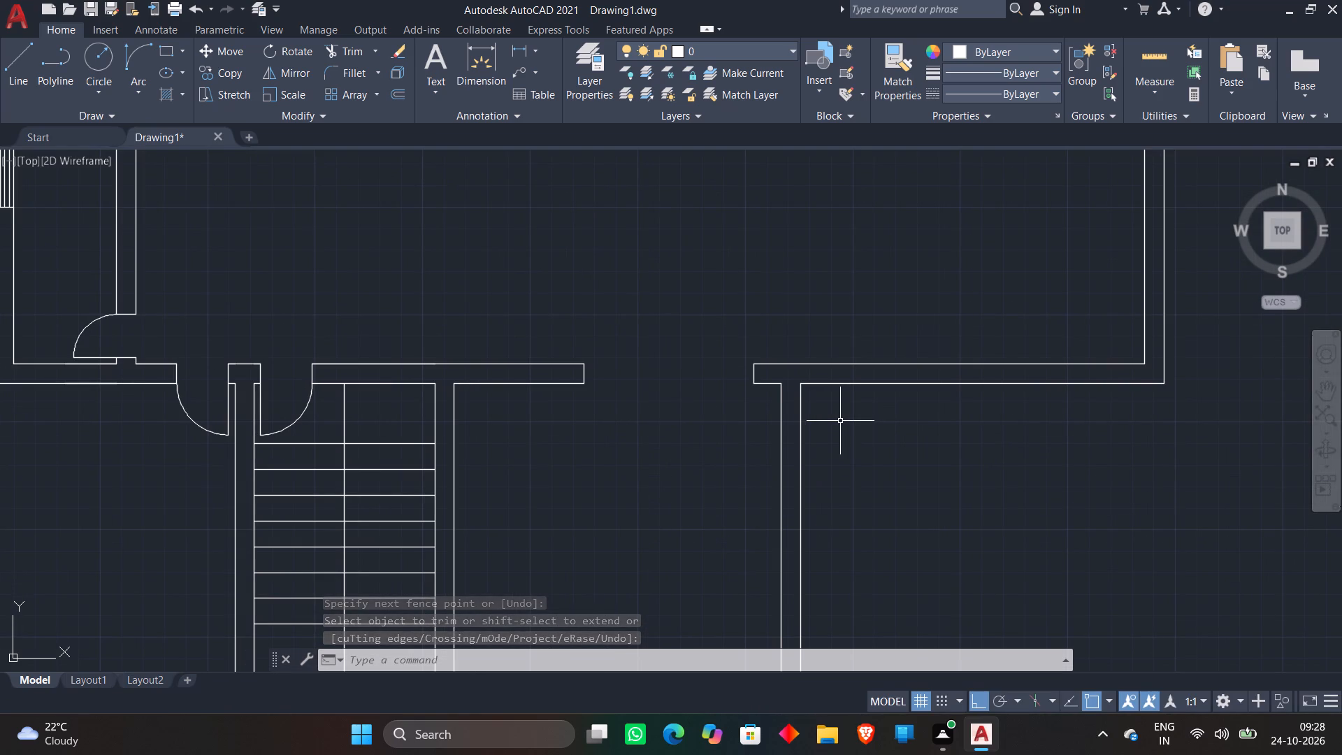
key(l)
key(Return)
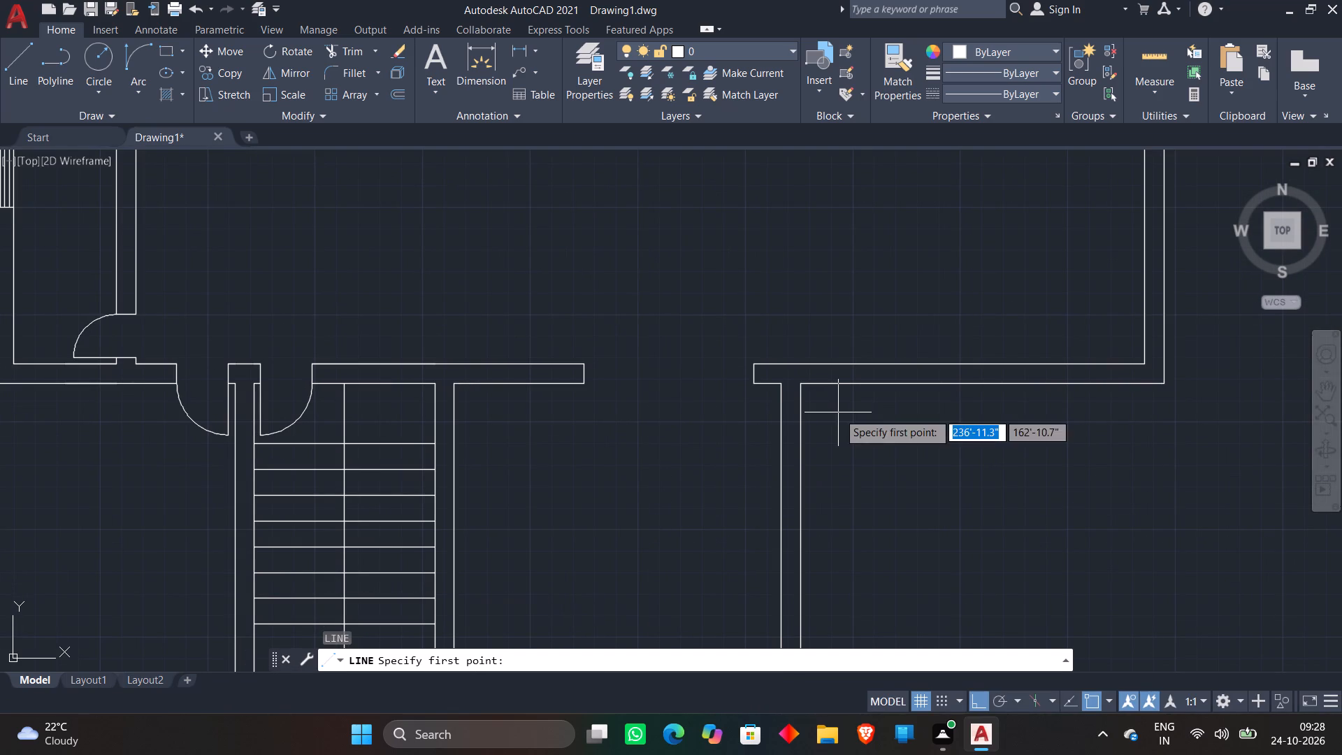
scroll(774, 412, up, 2)
click(733, 401)
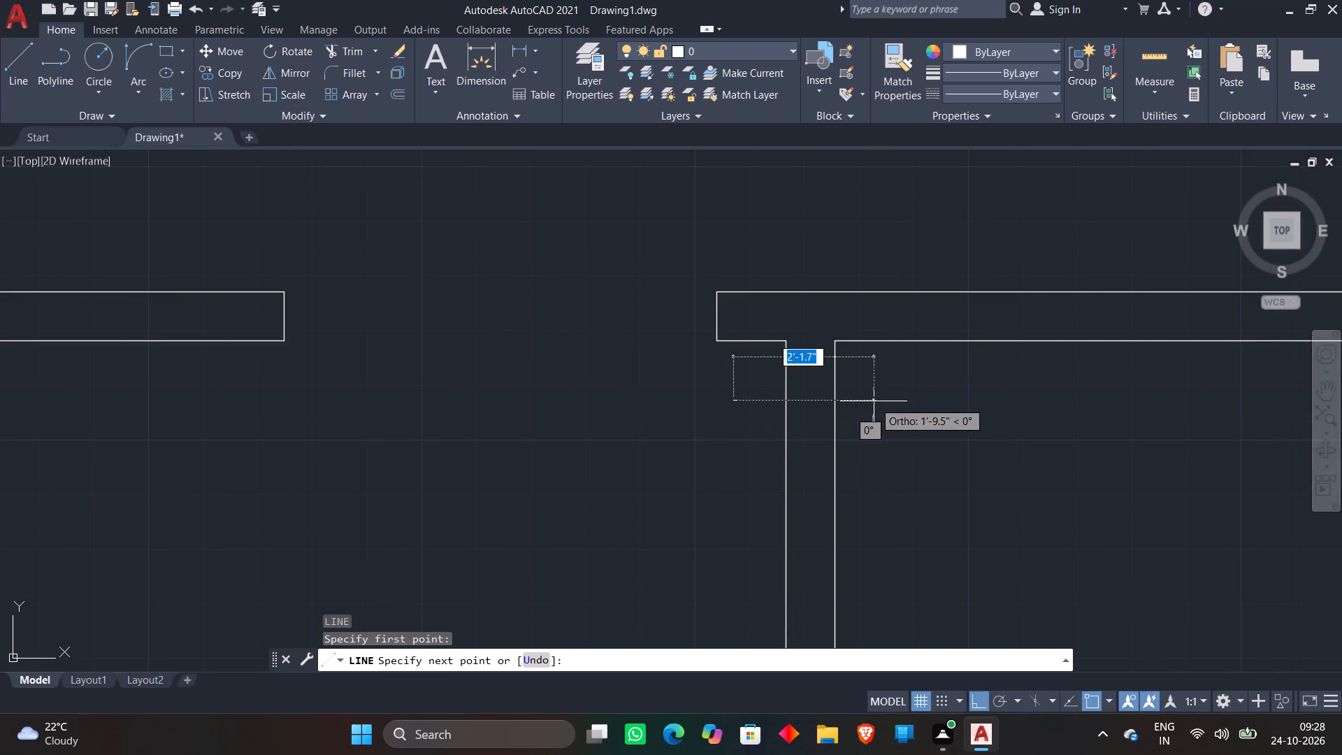
click(874, 401)
key(space)
text(tr)
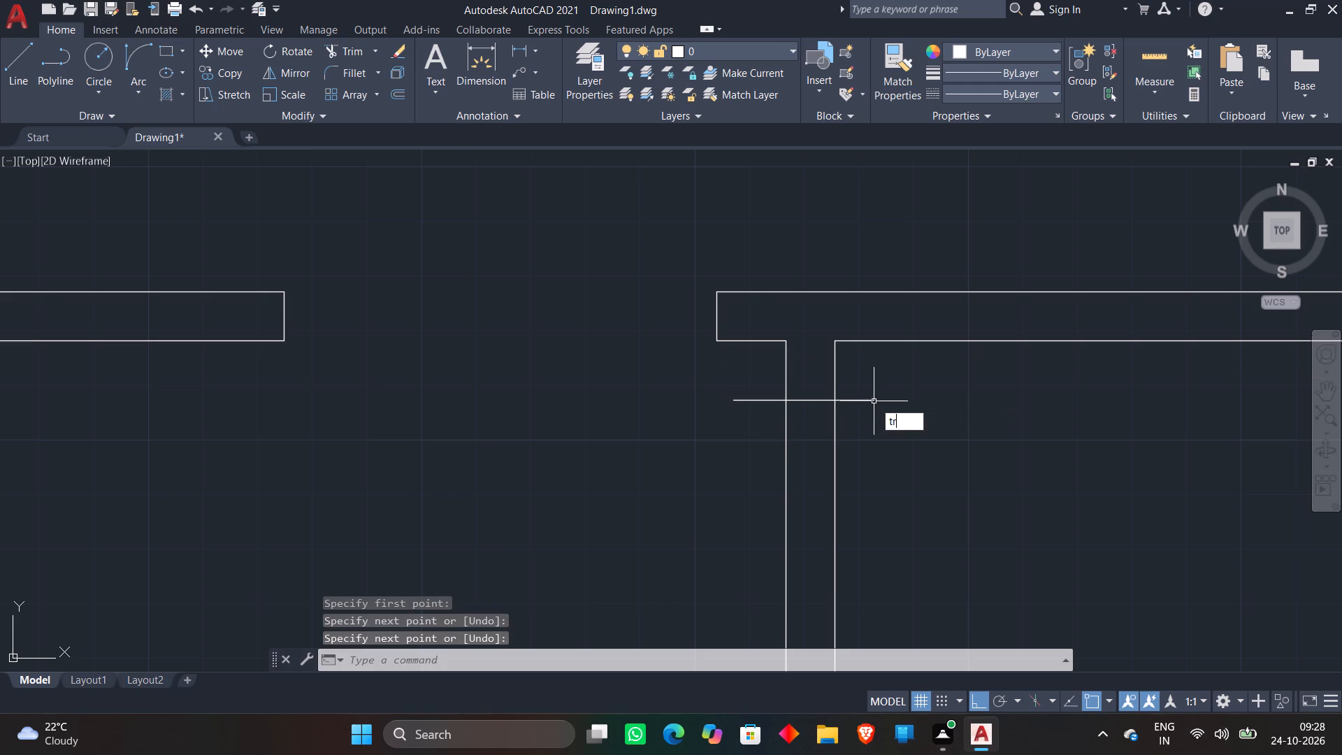
key(space)
click(869, 398)
click(744, 401)
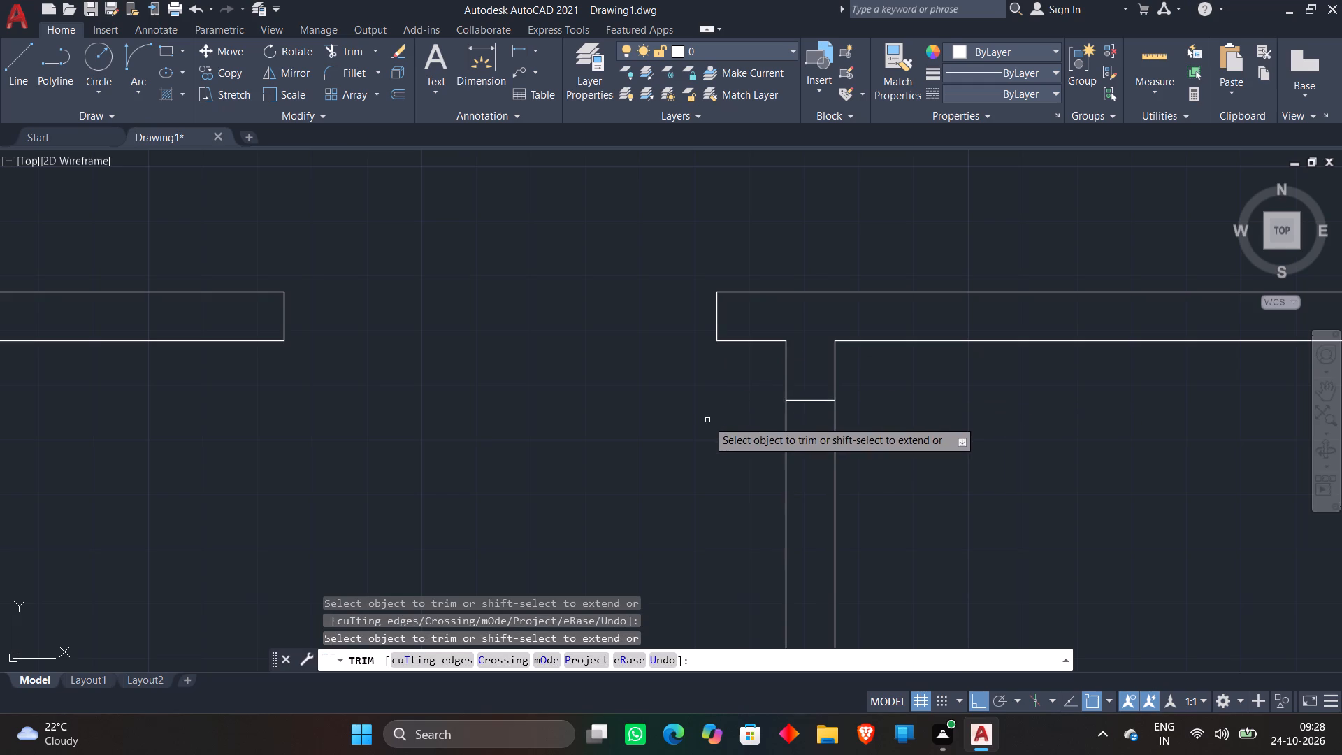
key(Escape)
From that jamb line's west end, draw connected lines 2' west, 4' south and 2'9" east across the wall to outline a double door.
key(l)
key(Return)
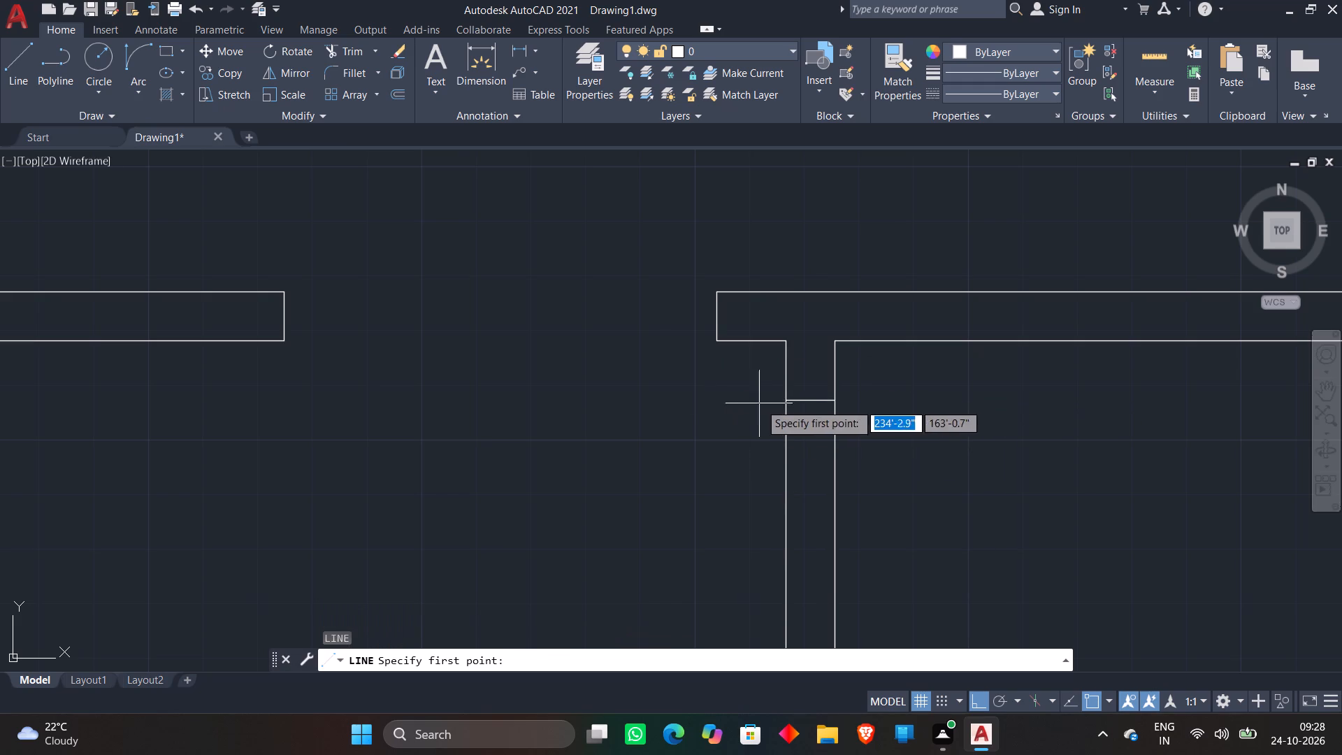
click(784, 402)
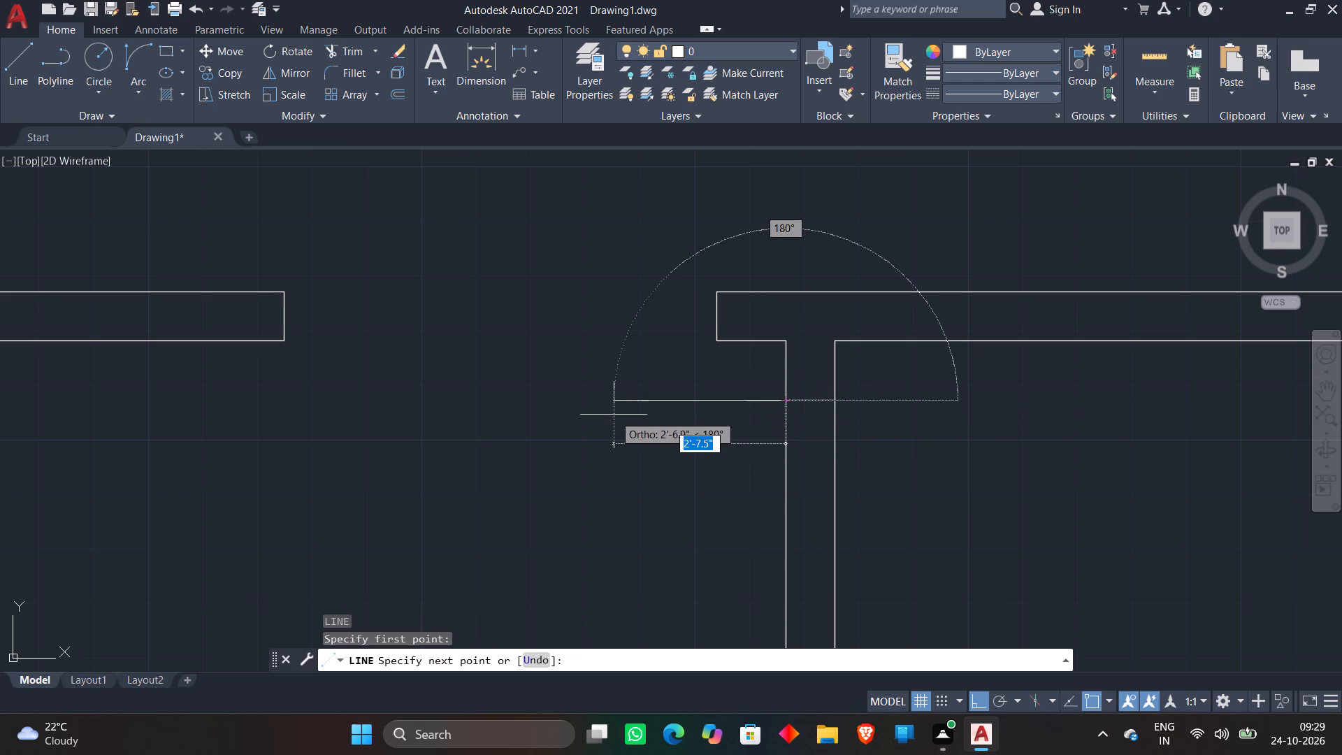
text(2')
key(Return)
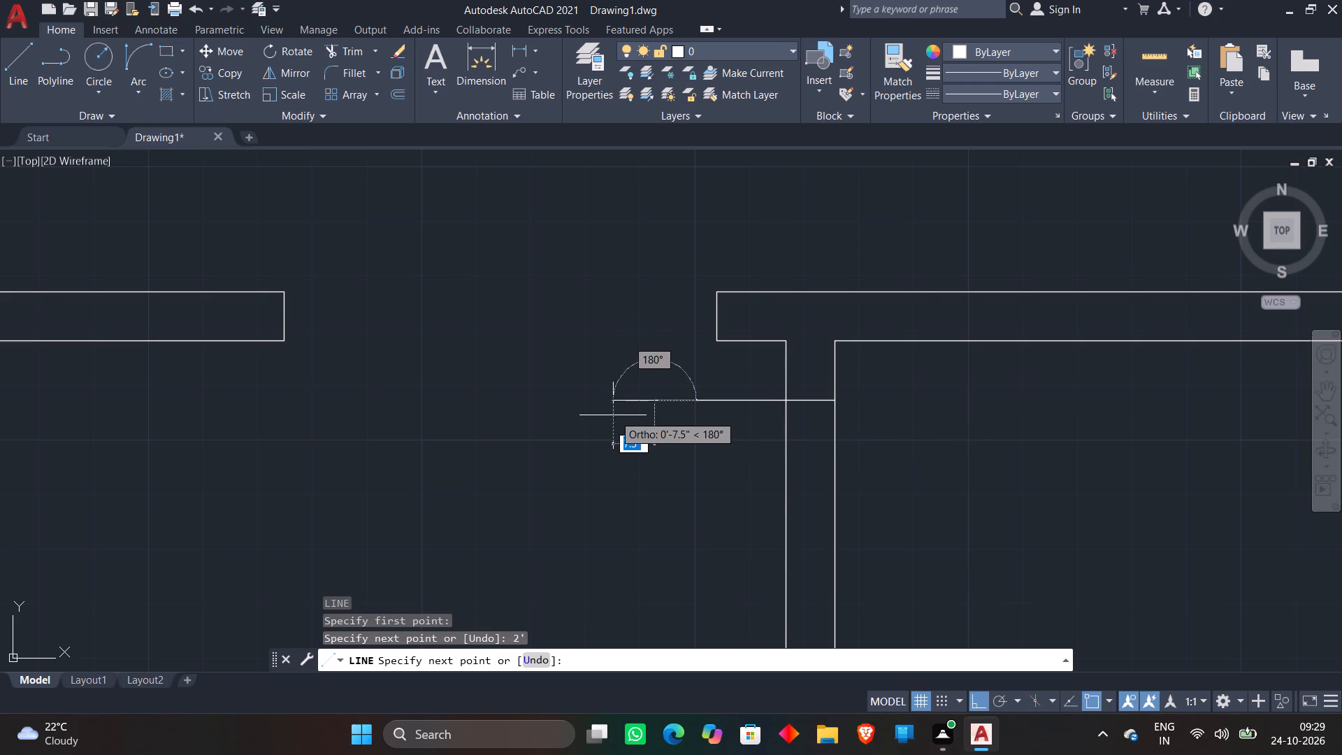
scroll(616, 517, down, 1)
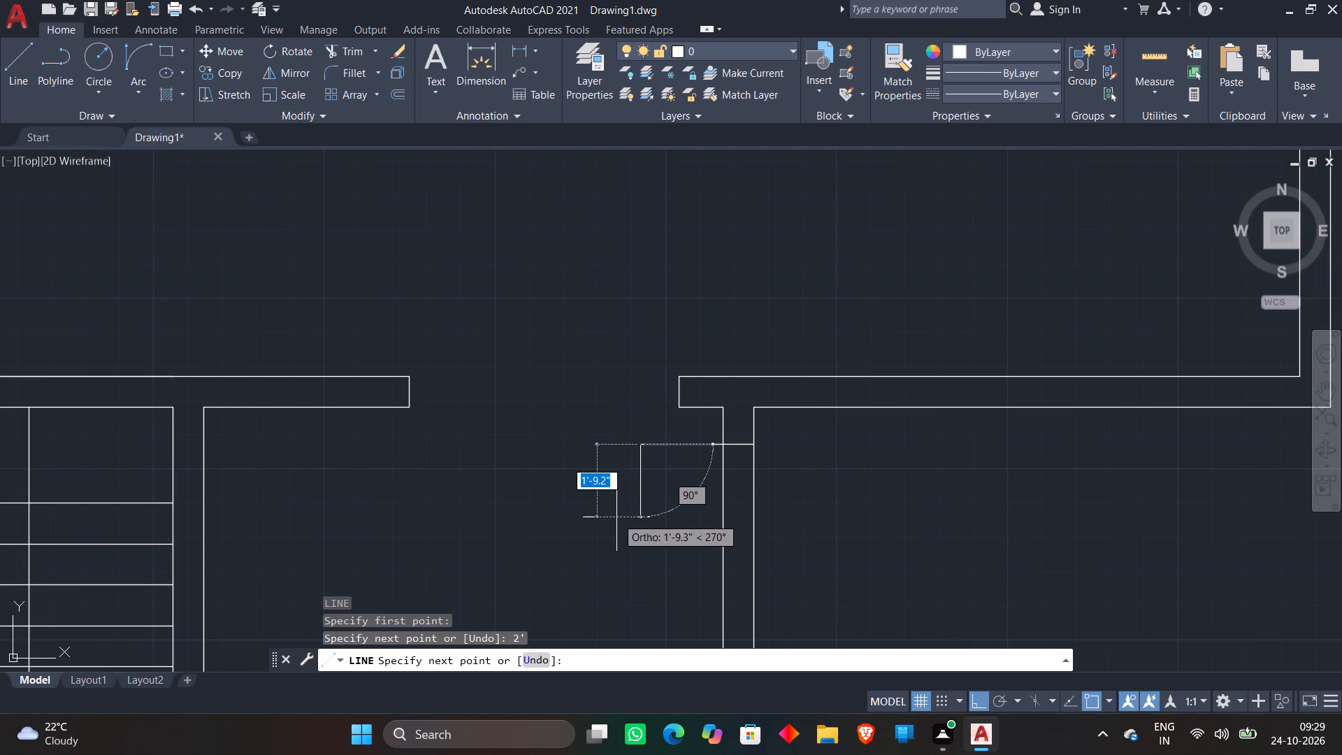
middle_drag(616, 517, 609, 438)
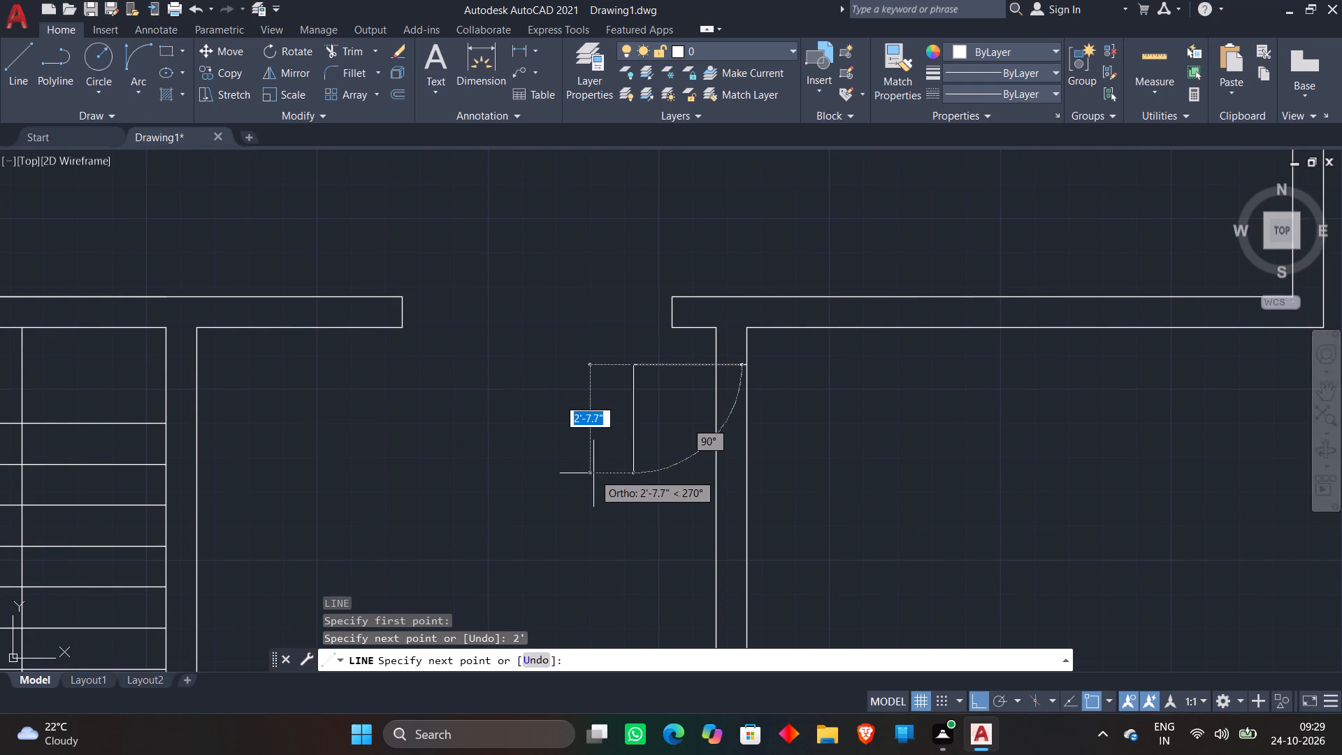
text(4')
key(Return)
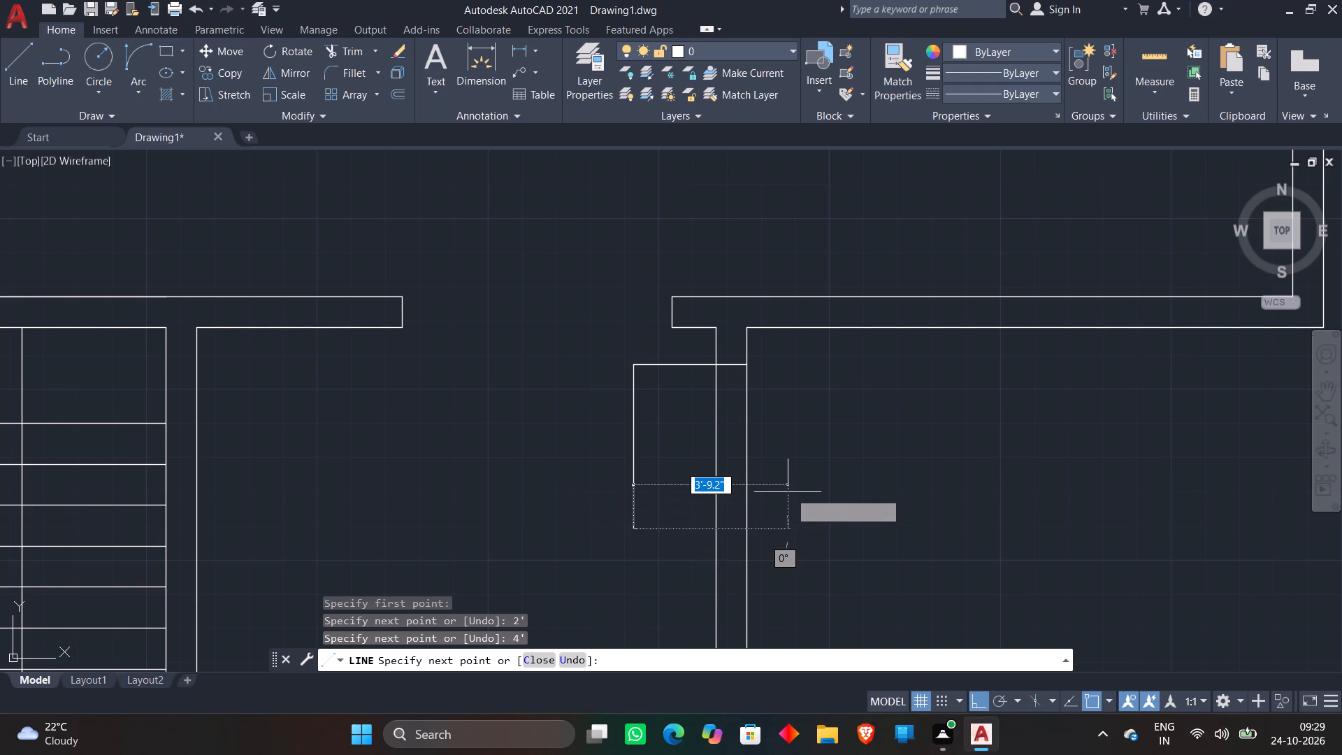
text(2'9)
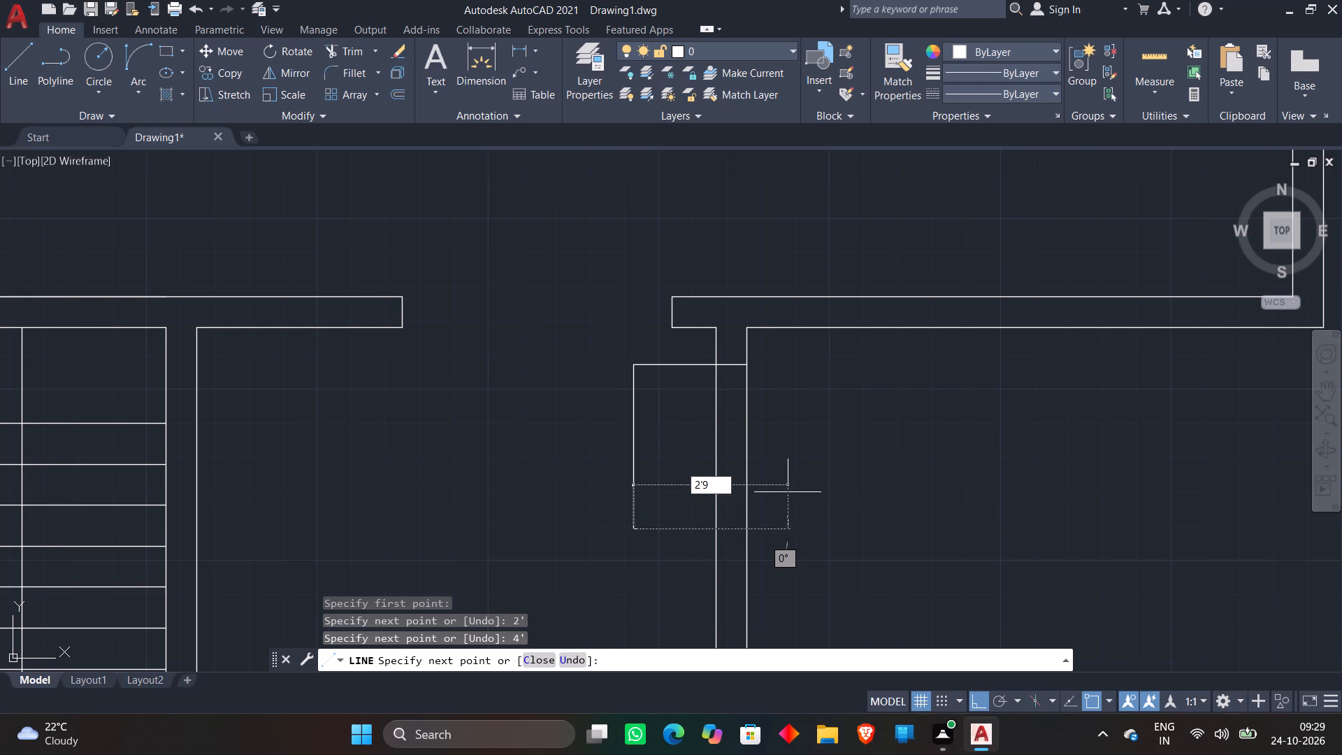
key(shift+quotedbl)
key(Return)
key(space)
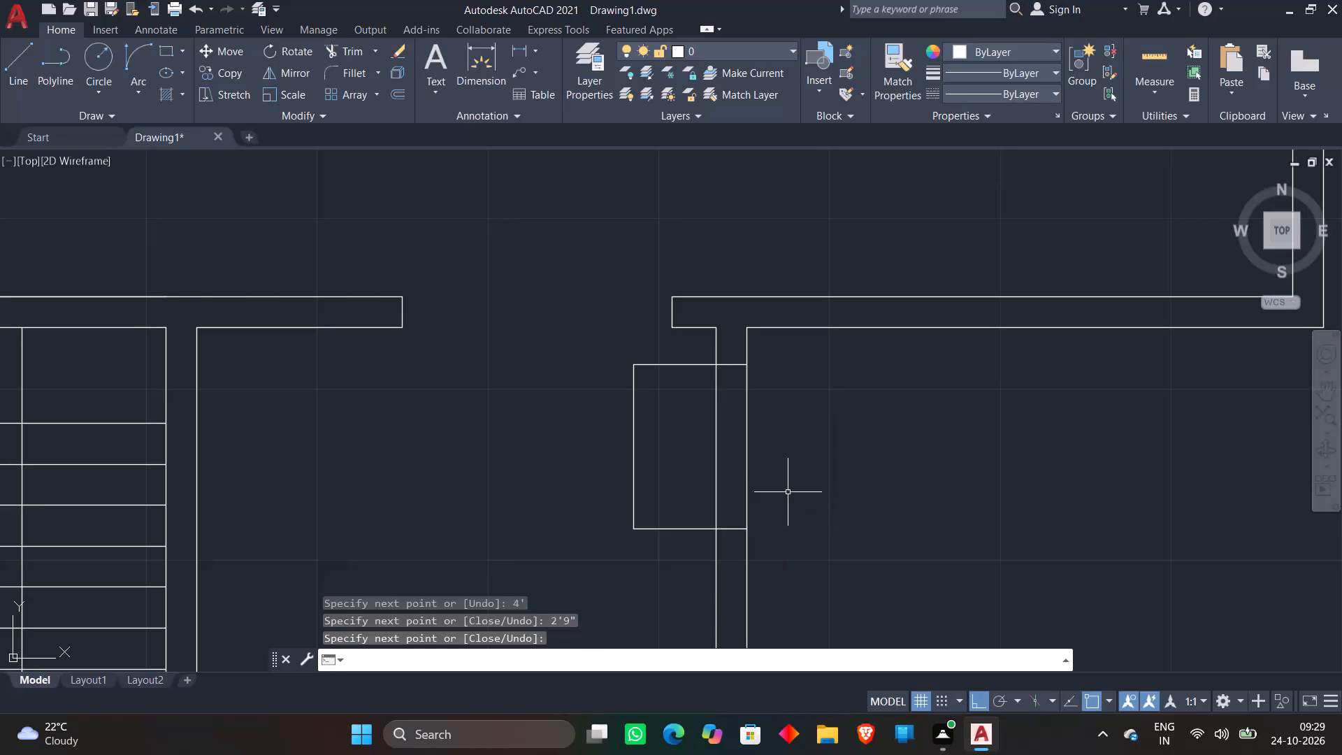
Offset the top line of the double-door outline 2' south to mark its middle.
key(o)
key(Return)
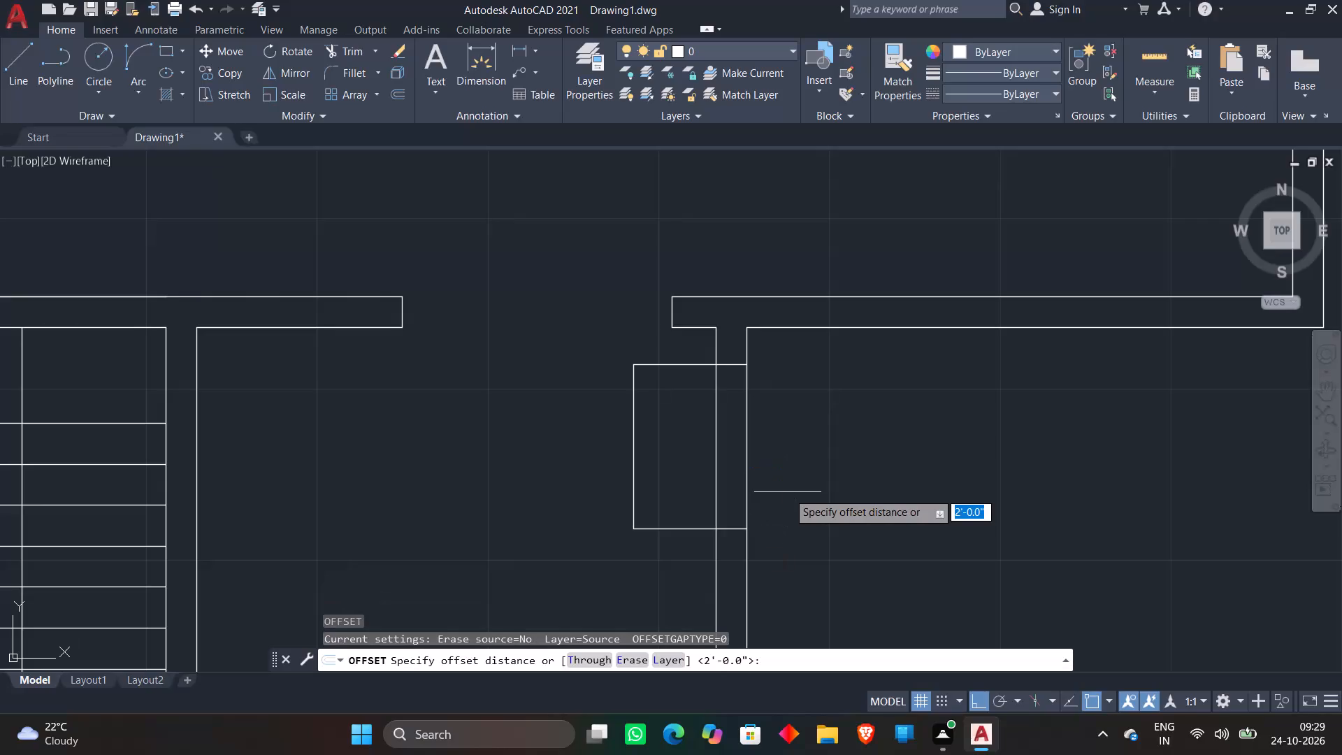
key(Return)
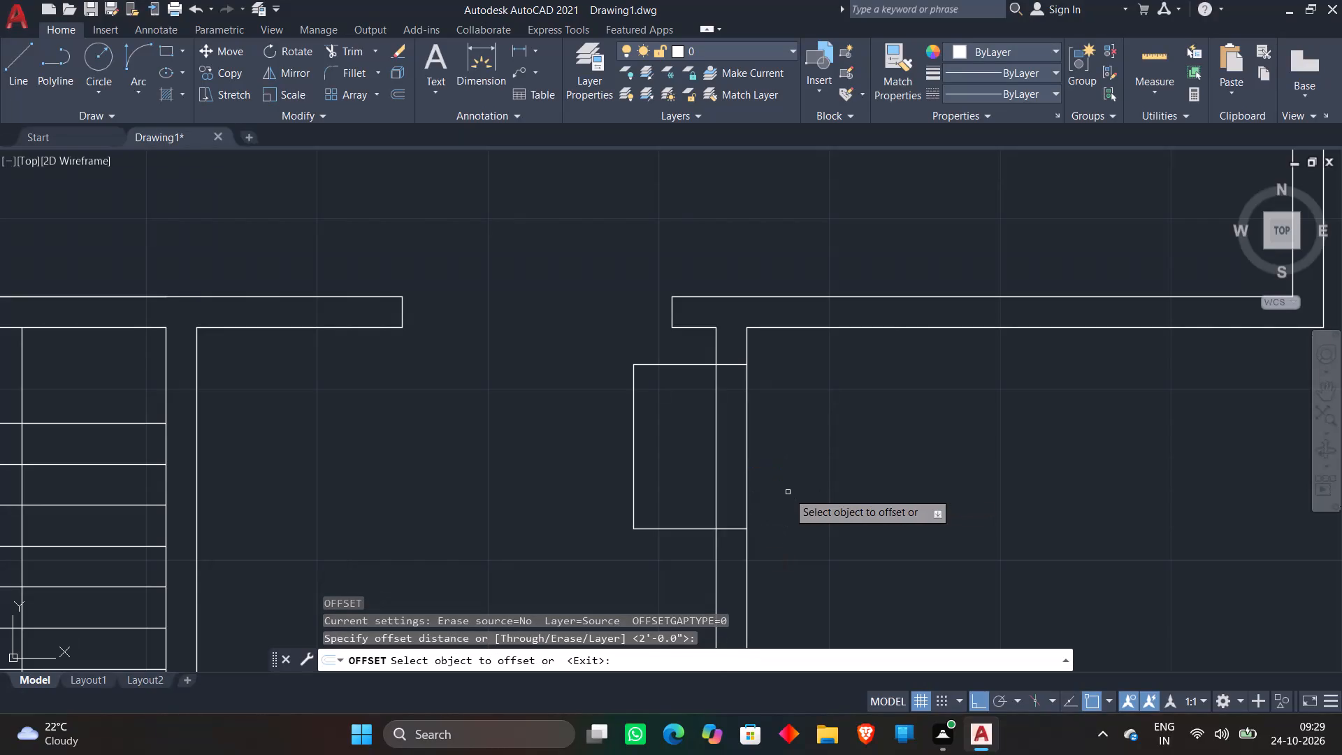
click(684, 367)
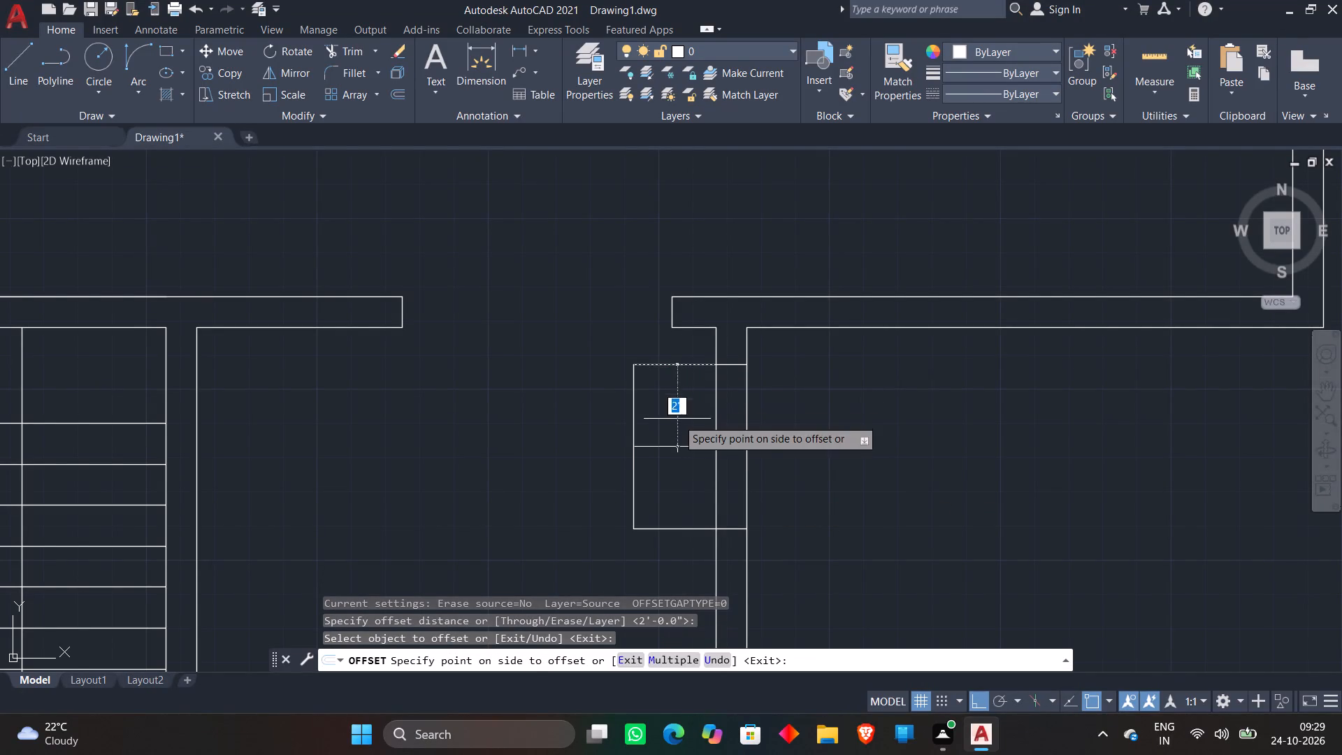
click(677, 419)
key(space)
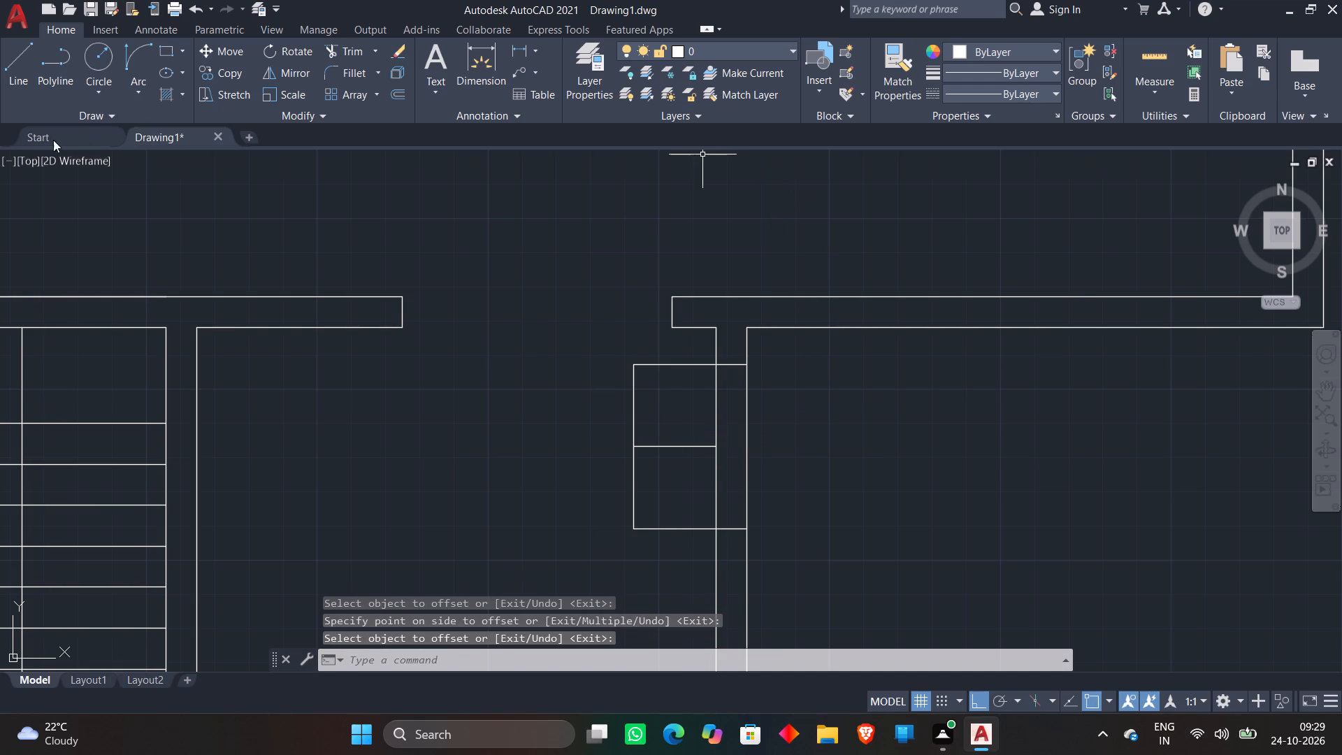
Draw two mirrored swing arcs from the middle line's wall end to the outline's upper and lower west corners.
click(148, 59)
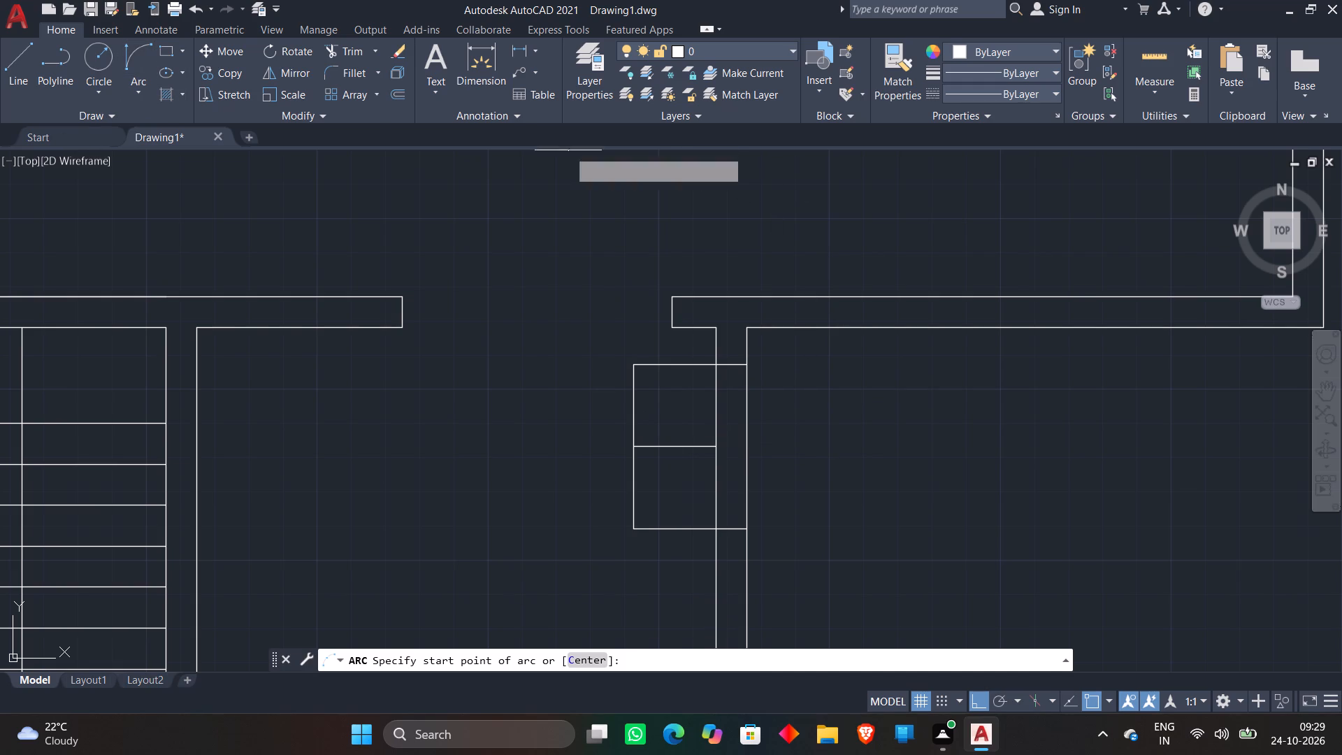
click(719, 443)
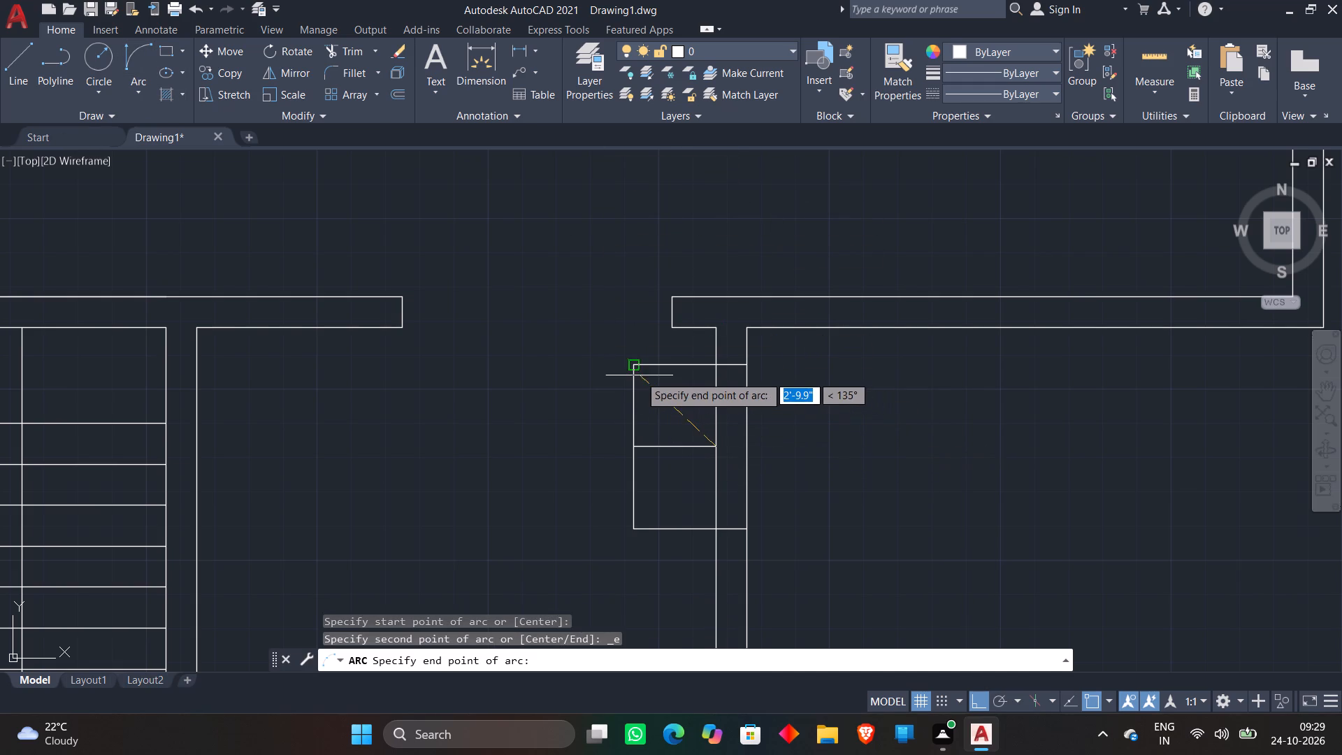
click(635, 364)
click(512, 399)
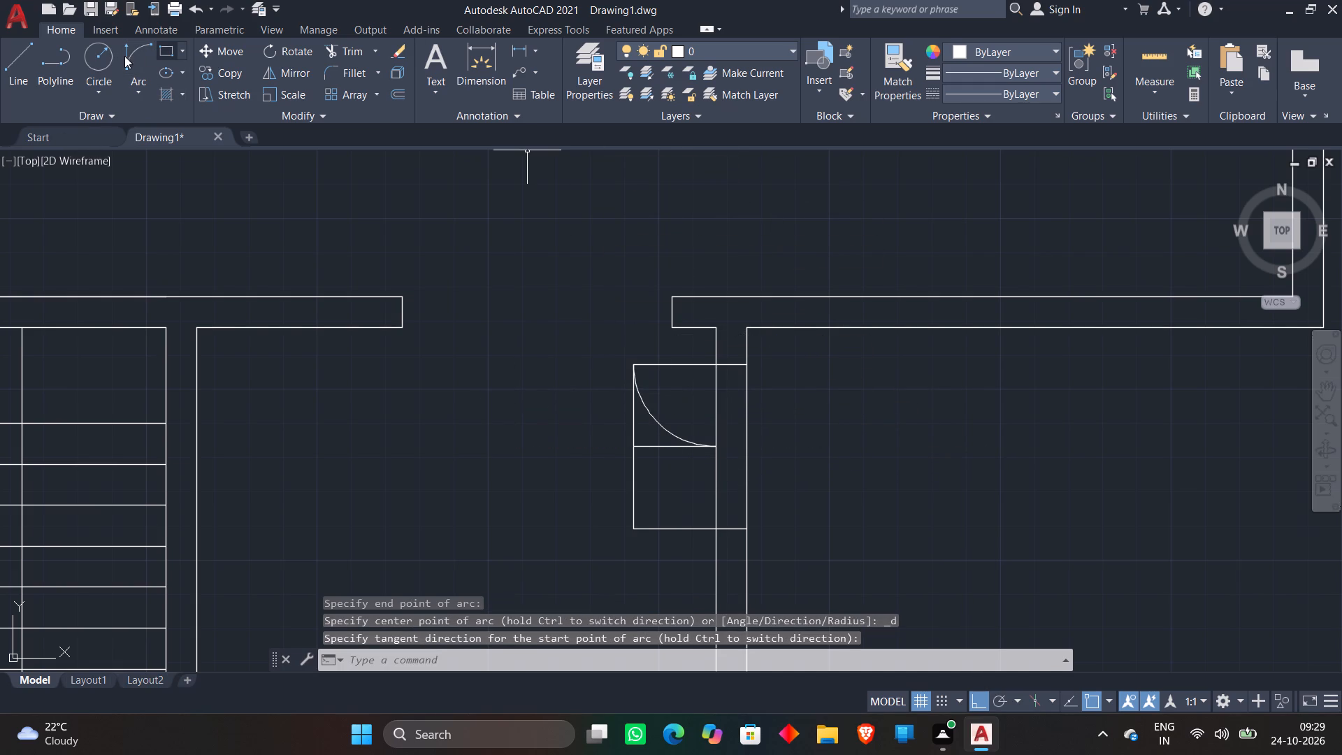
click(138, 50)
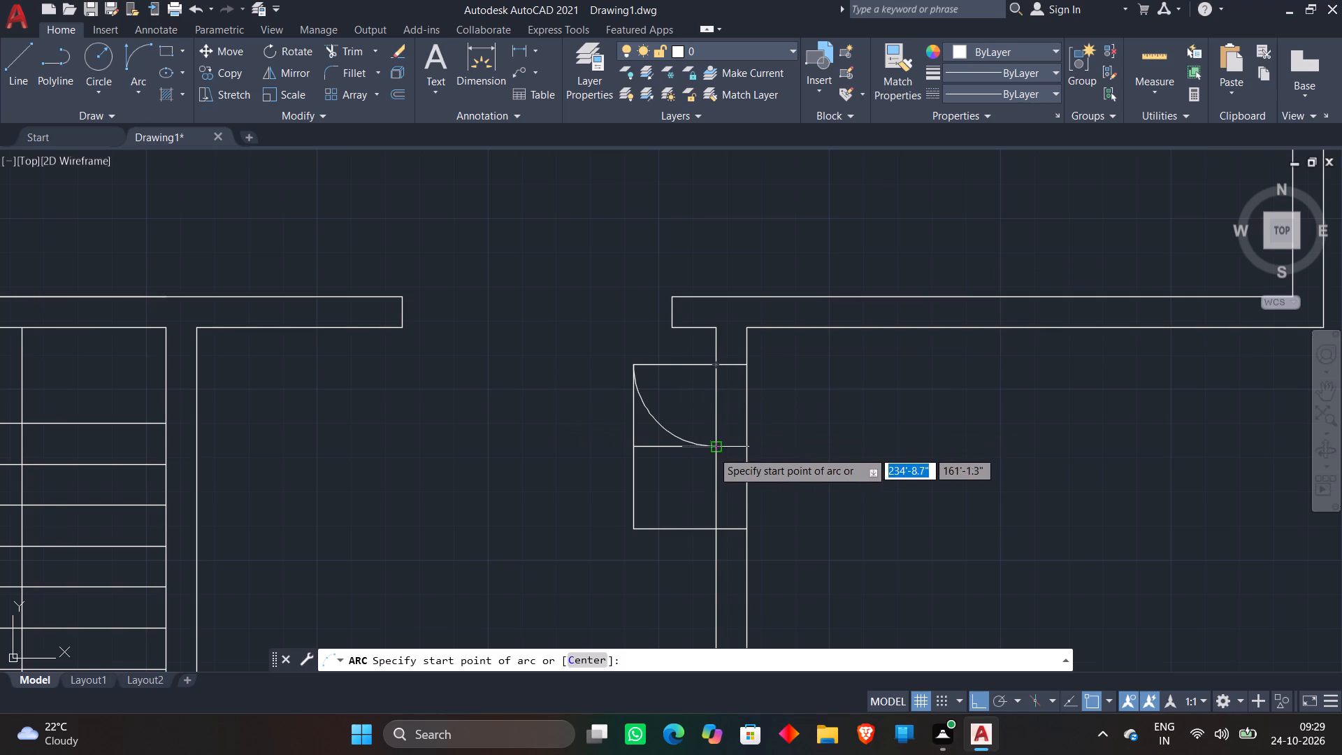
click(712, 451)
click(636, 524)
click(576, 488)
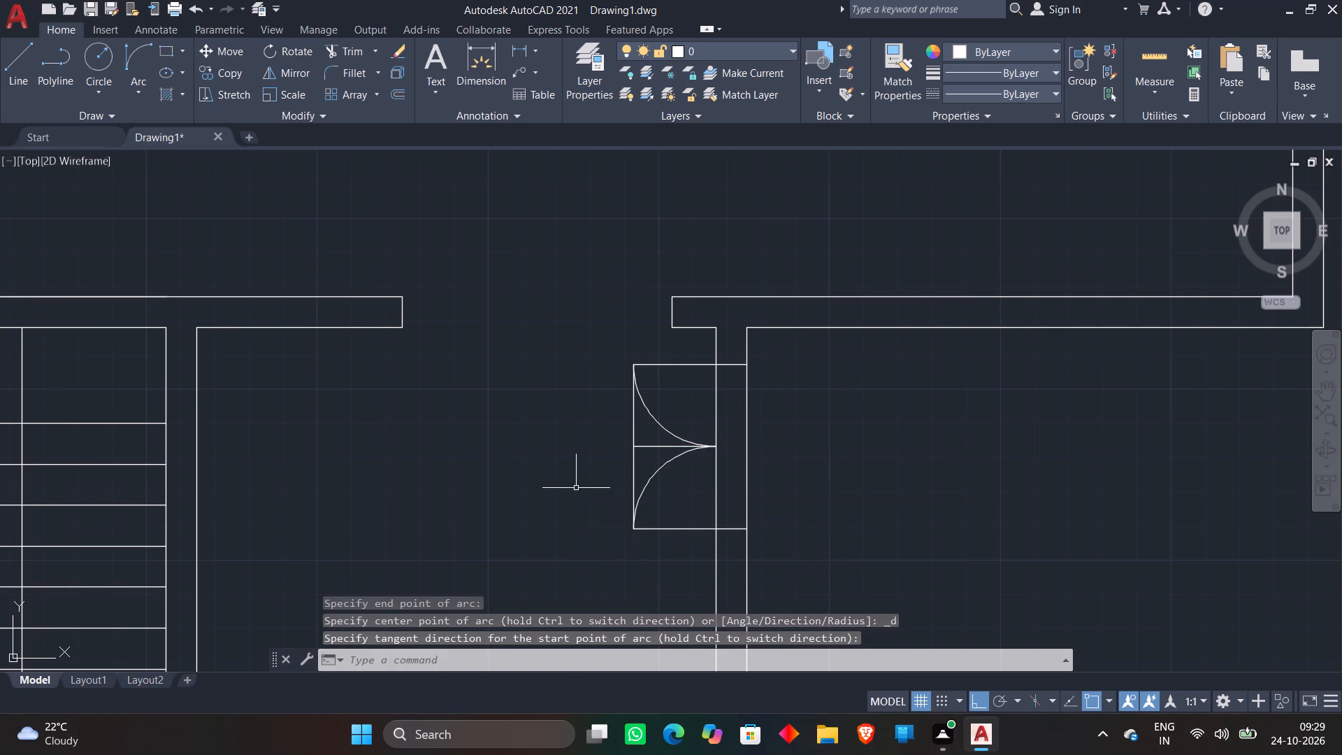
Trim away the double-door outline's west side and middle line, keeping the arcs and the two horizontal leaves.
click(329, 53)
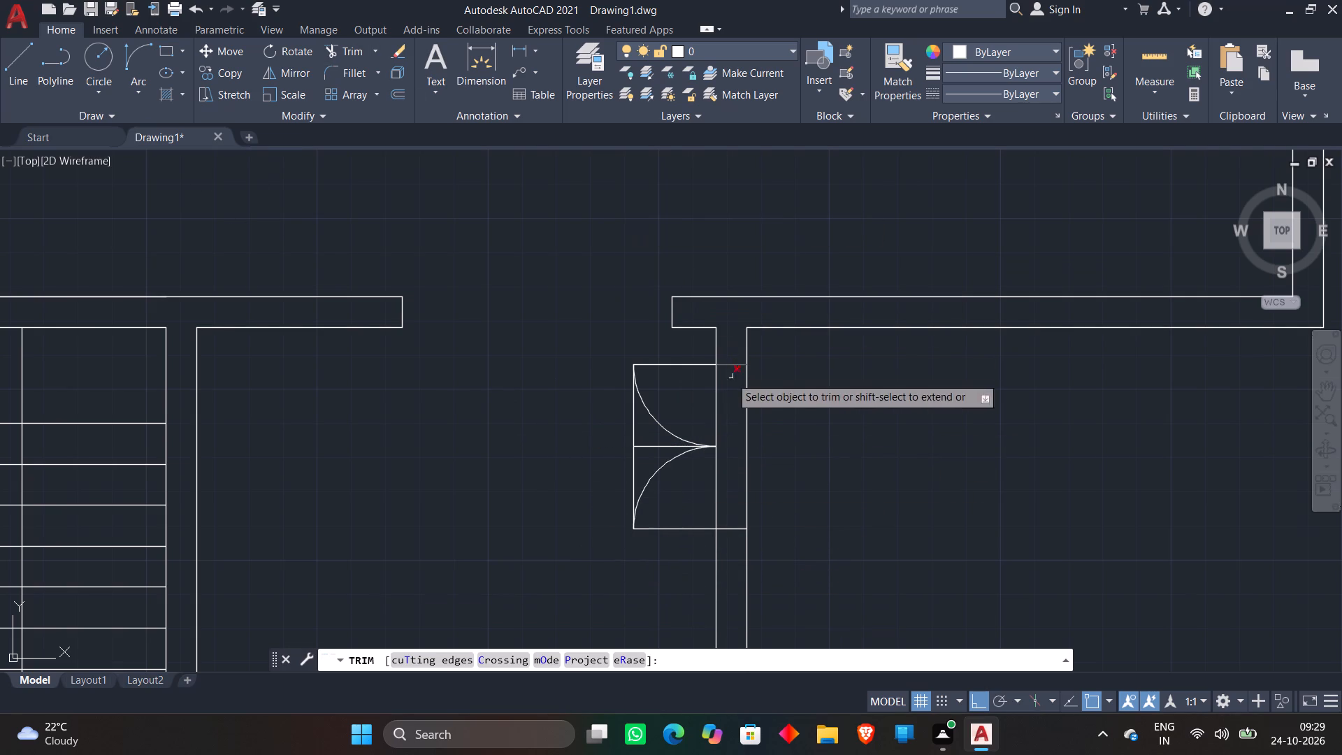
click(642, 426)
click(591, 425)
scroll(633, 438, up, 1)
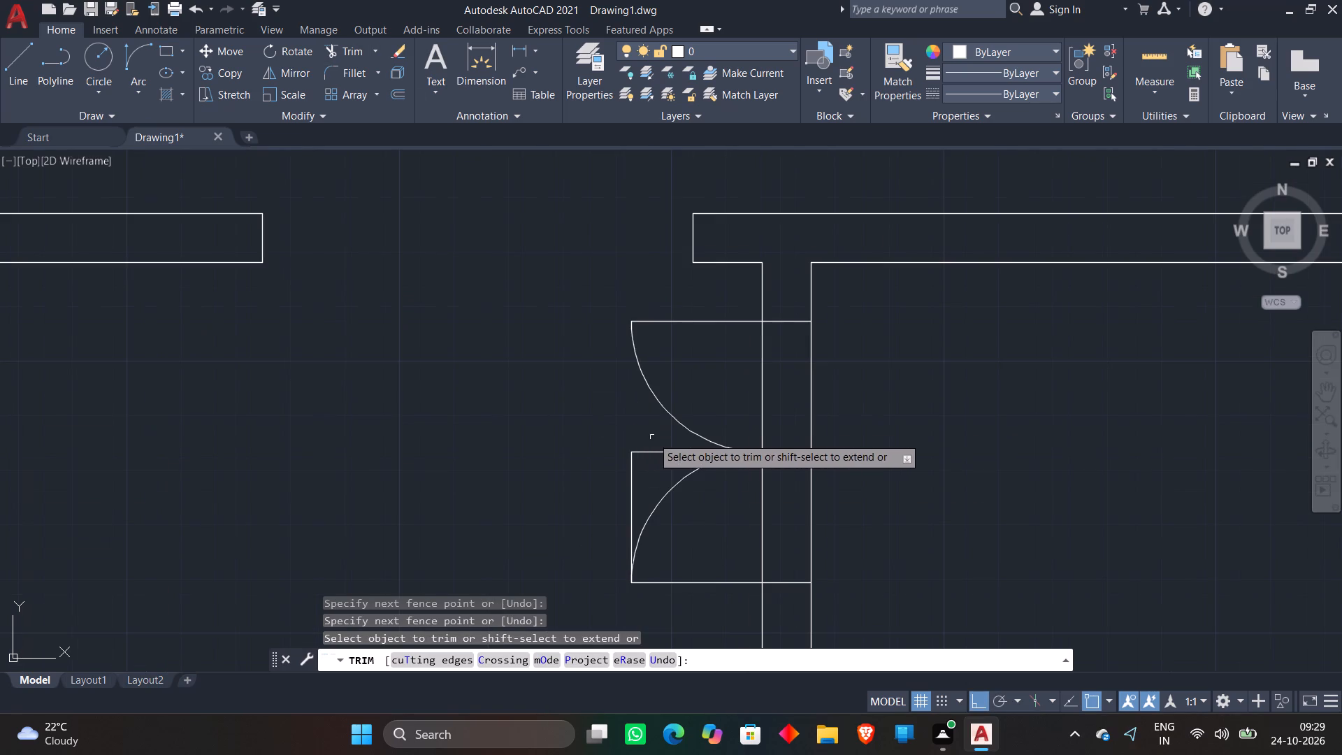
click(653, 438)
click(604, 474)
Trim both east wall lines between the jambs to open the double doorway.
click(733, 368)
click(888, 357)
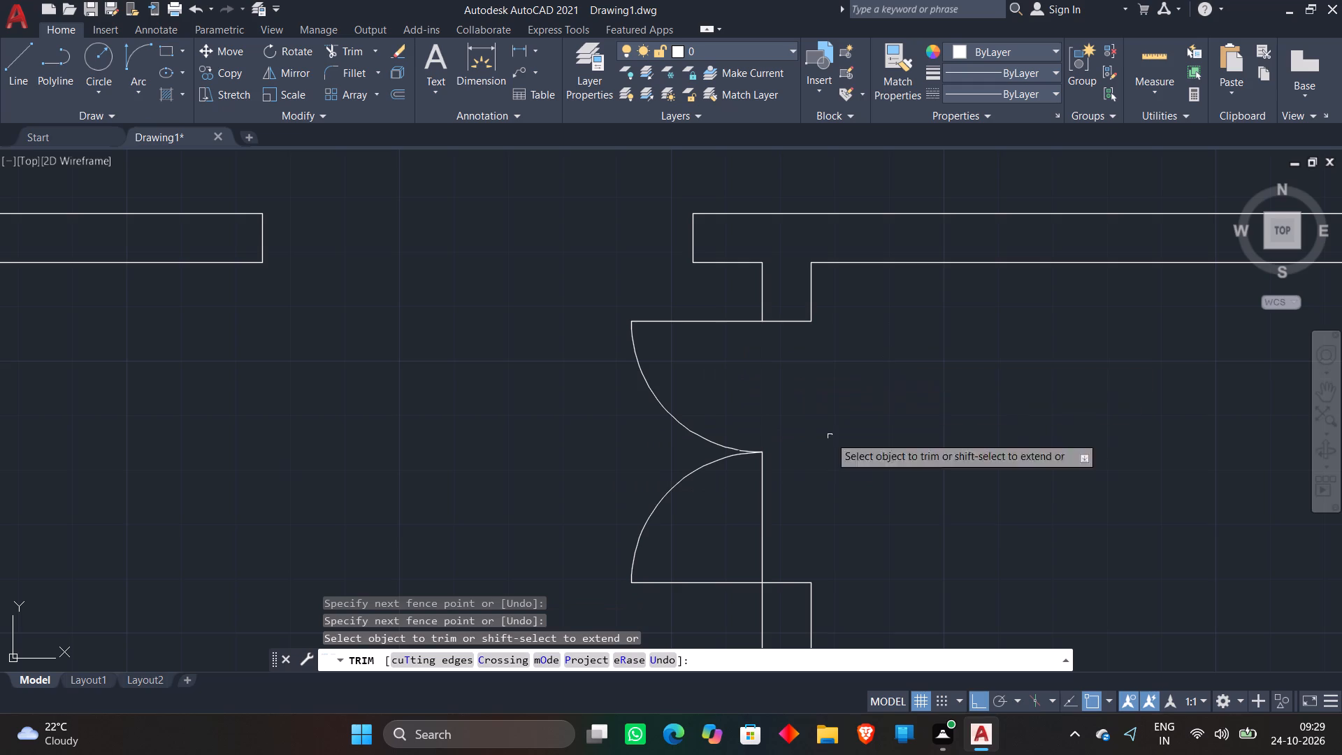
click(753, 513)
click(854, 491)
key(space)
From the midpoint of the large east room's outer south wall line, draw lines 2'9" north, 2' west and 2'9" south.
scroll(850, 473, down, 3)
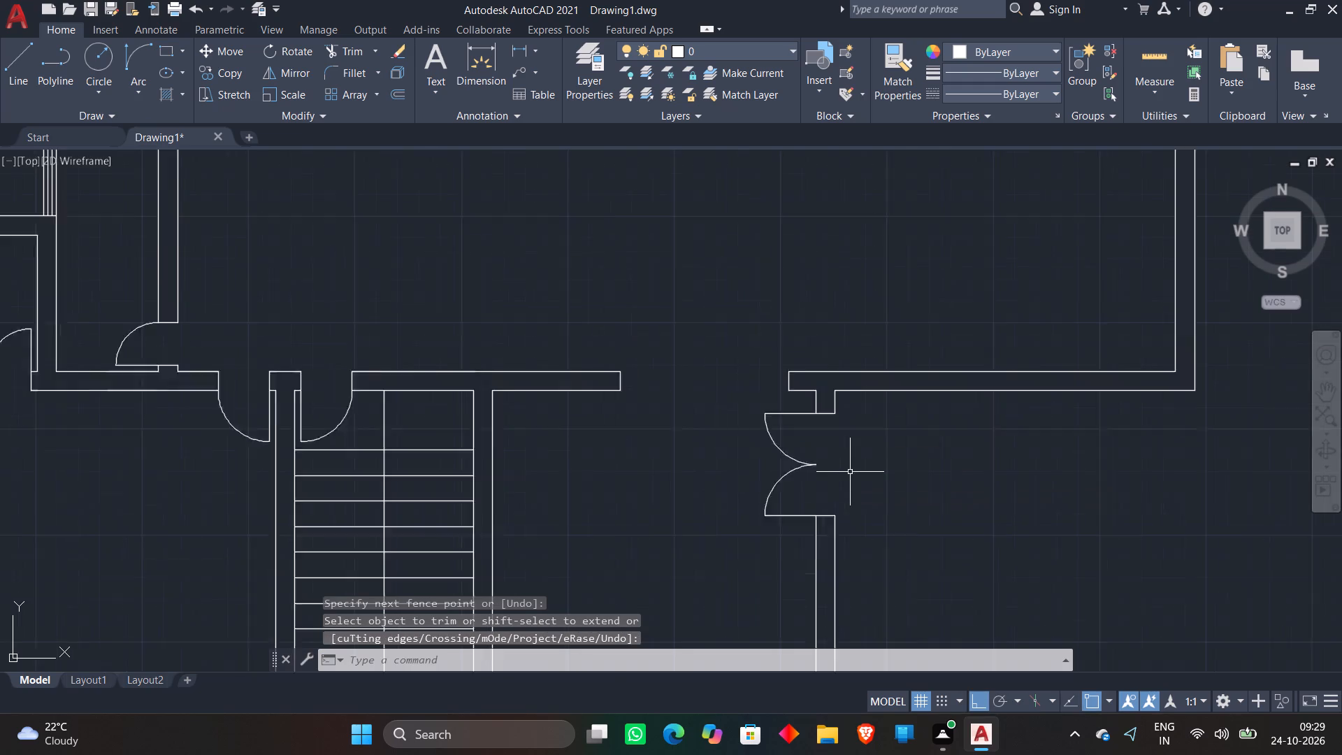
scroll(914, 487, down, 2)
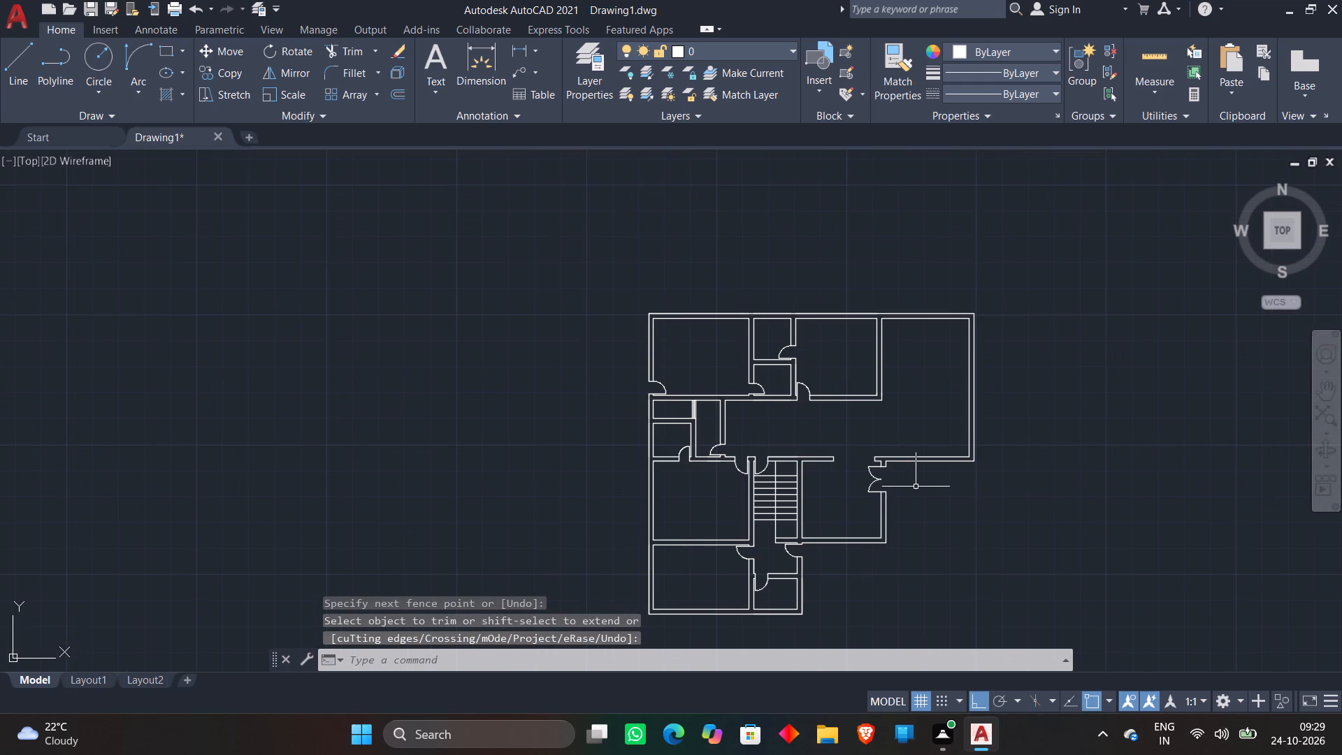
scroll(923, 481, up, 3)
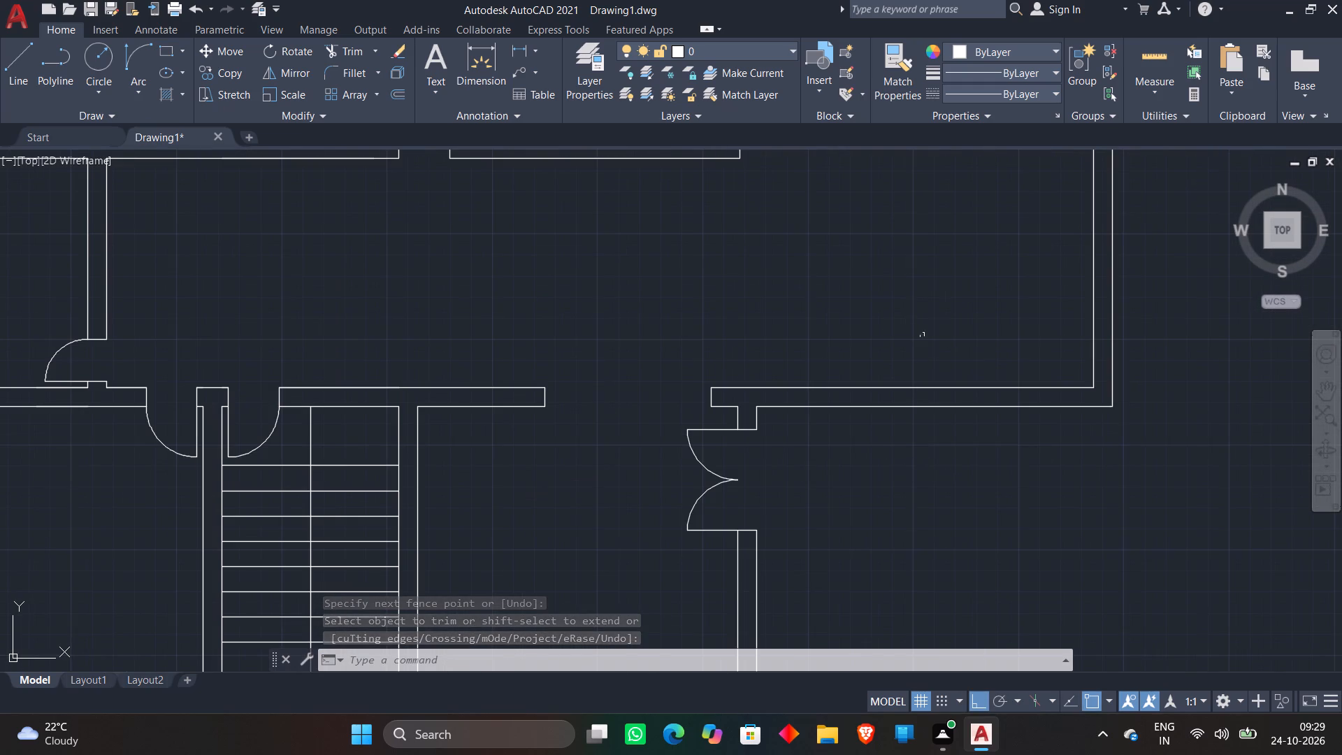
middle_drag(849, 365, 591, 434)
scroll(591, 434, up, 1)
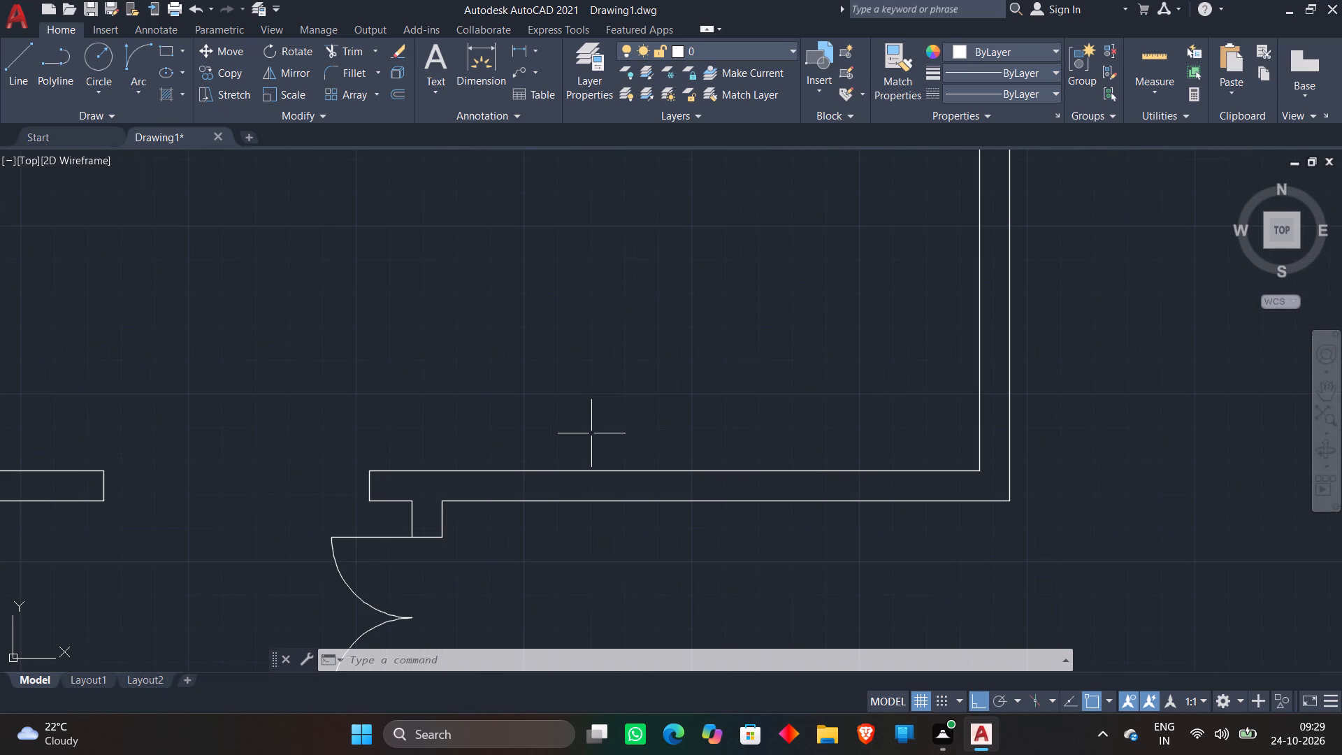
text(l)
key(space)
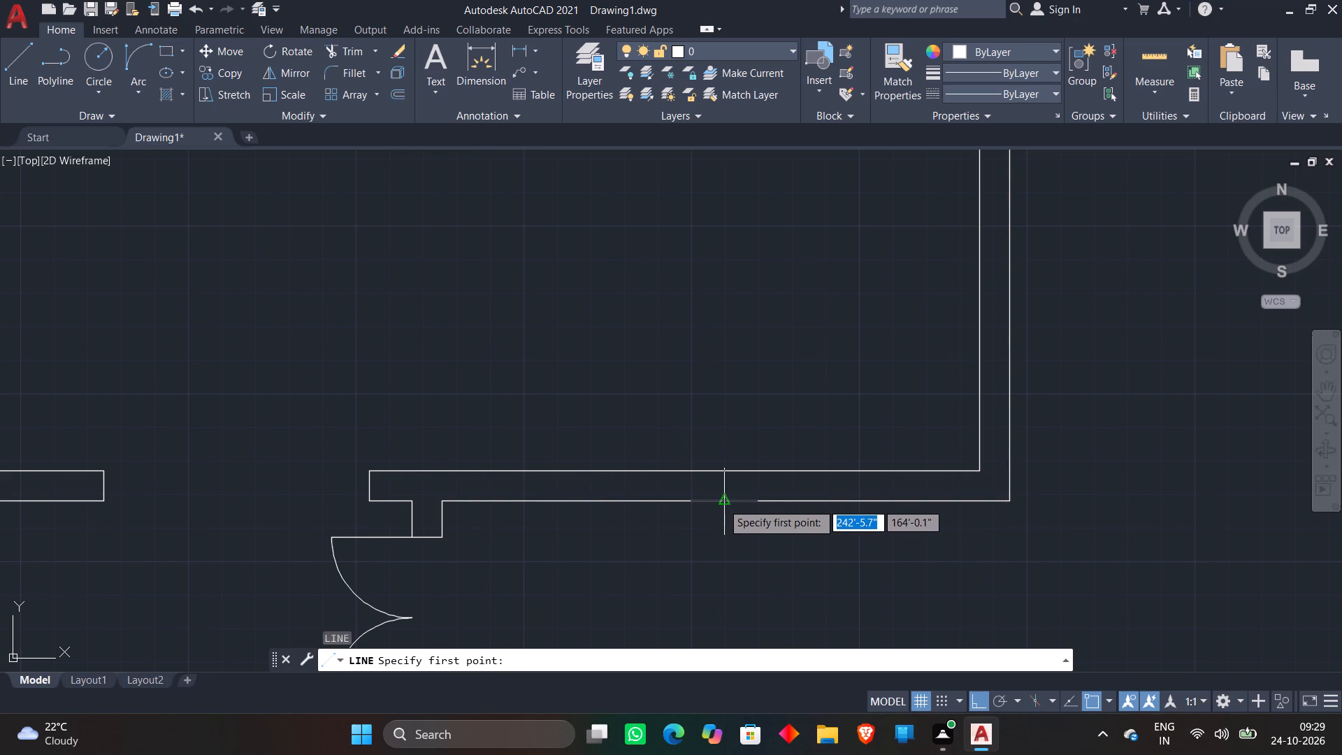
click(723, 502)
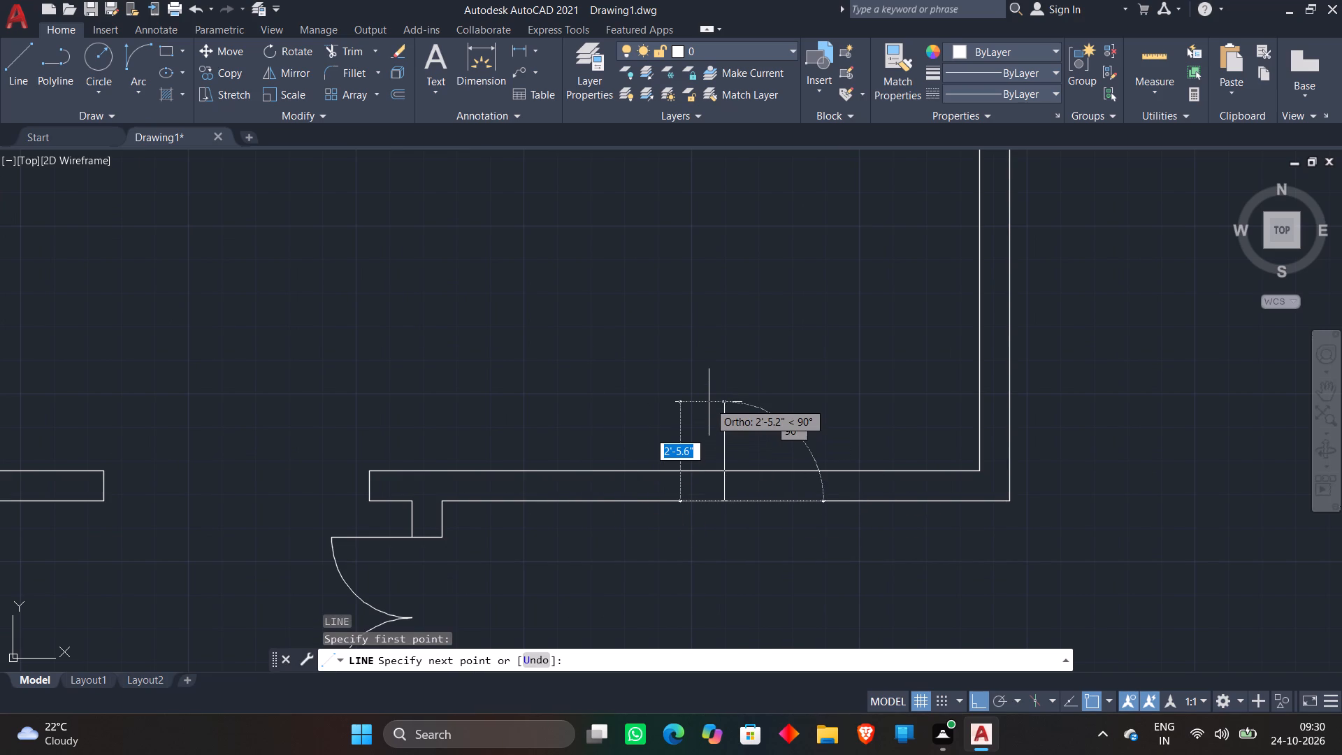
text(2'9")
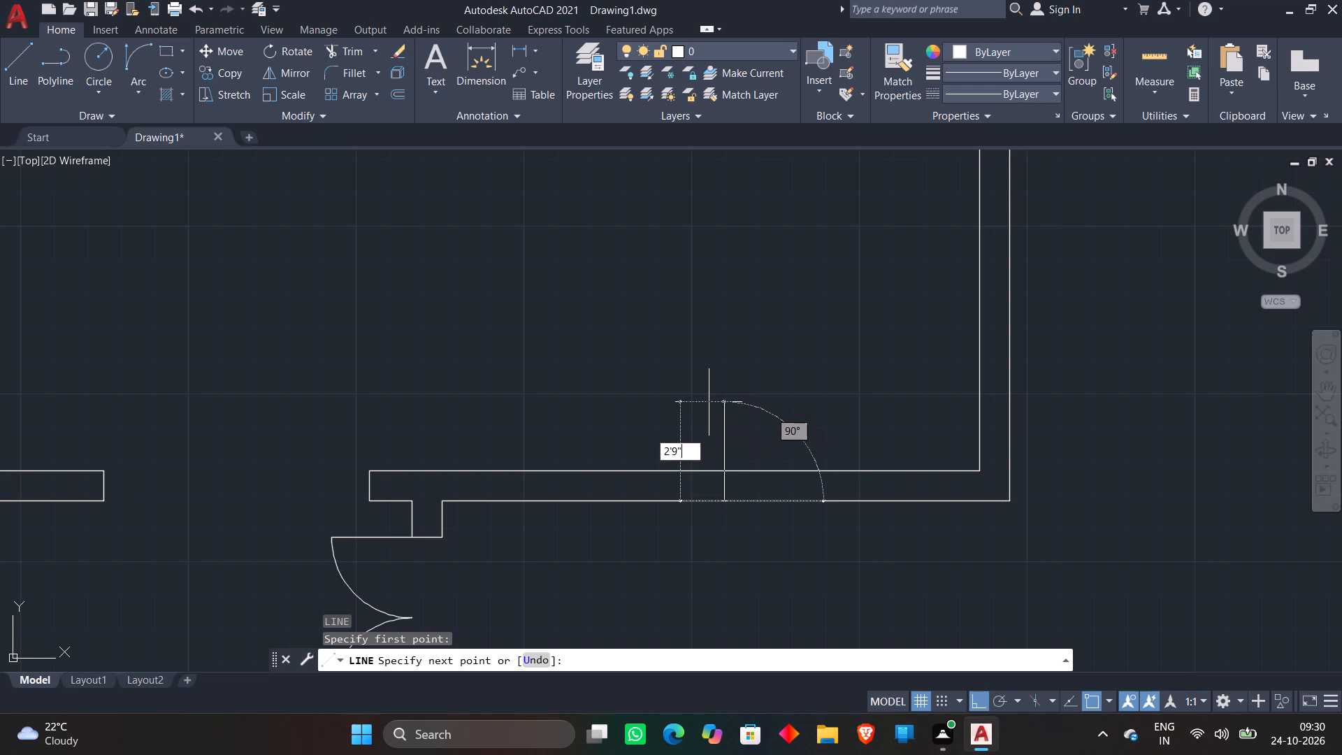
key(Return)
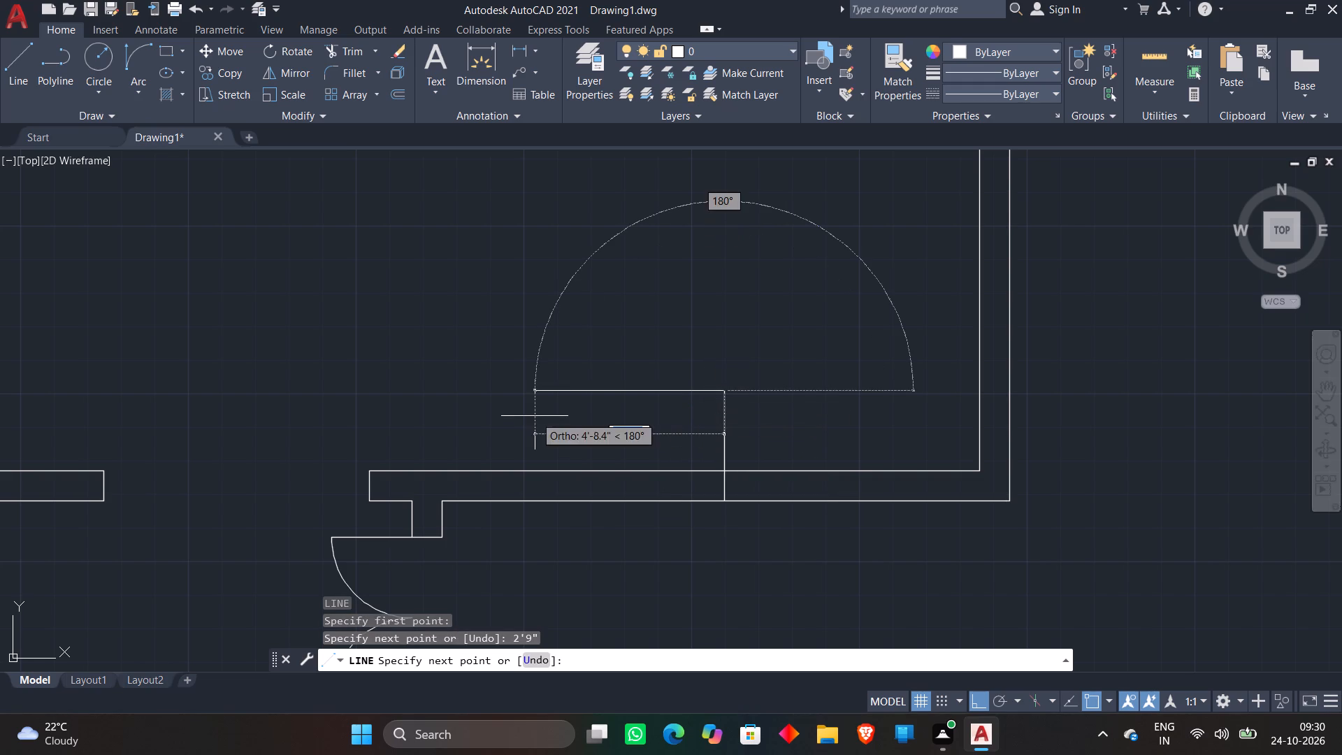
text(2')
key(Return)
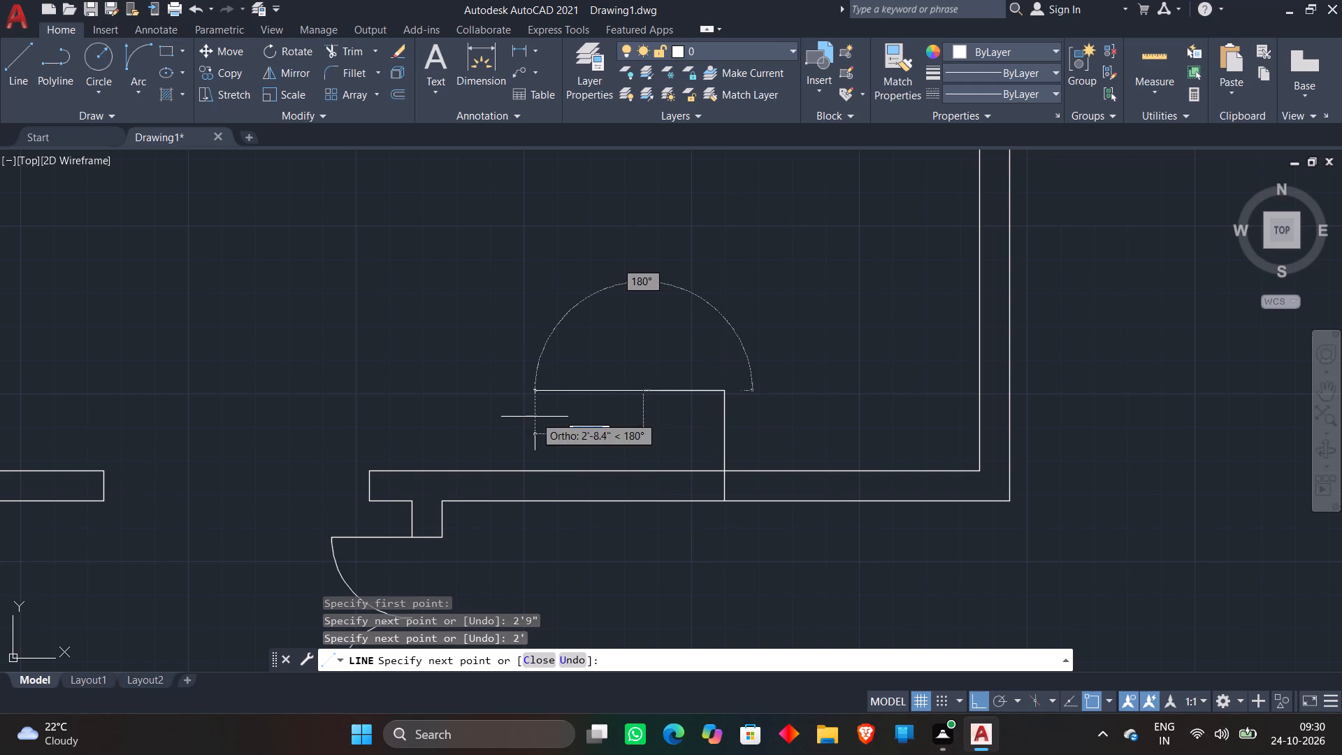
text(2'9")
key(Return)
key(space)
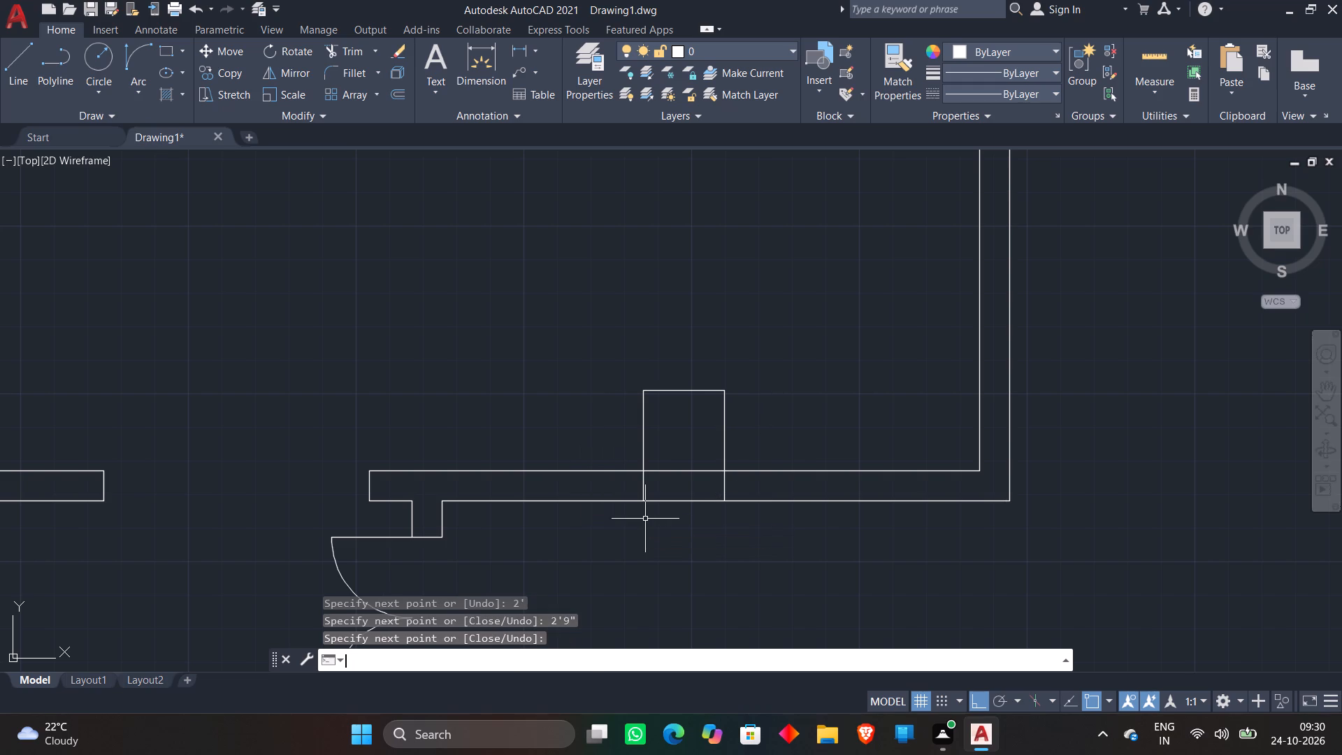
Draw the outline's east half from the middle line's top end, 2' east and 2'9" south to the outer wall line.
click(14, 73)
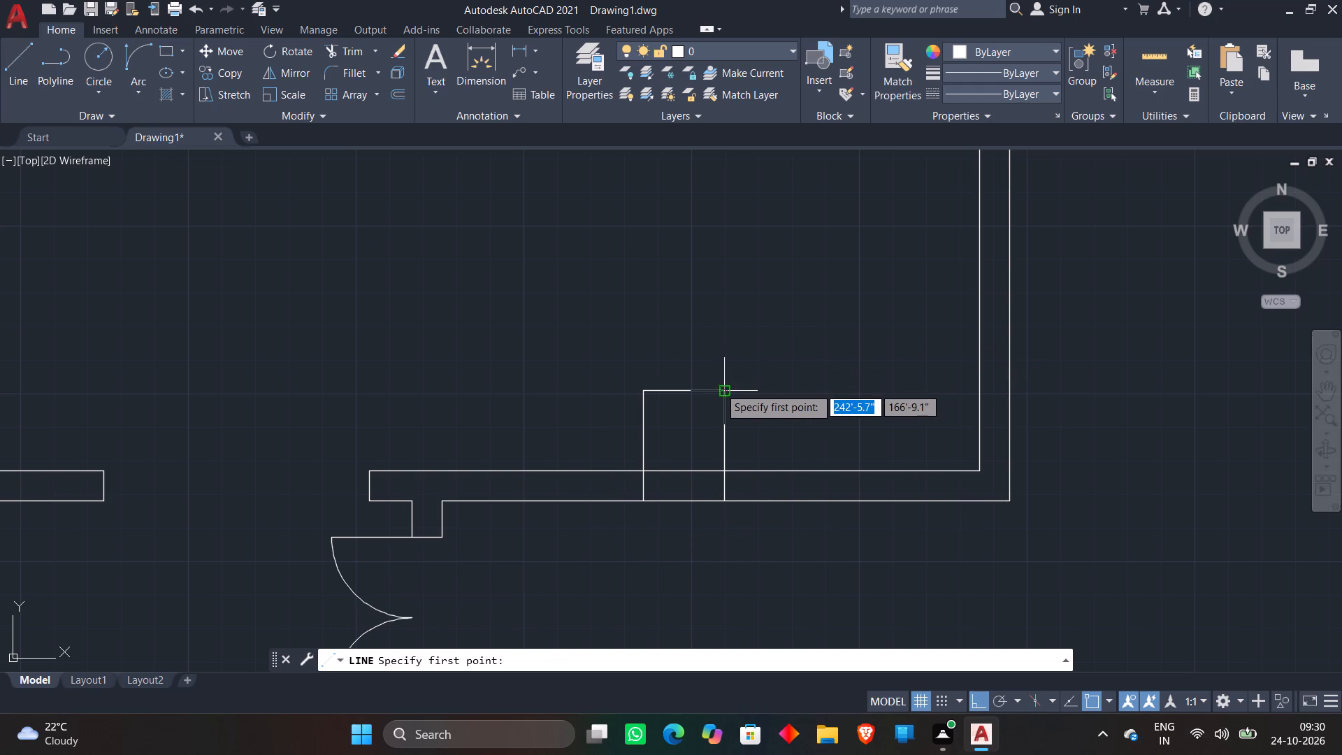
click(719, 387)
text(2')
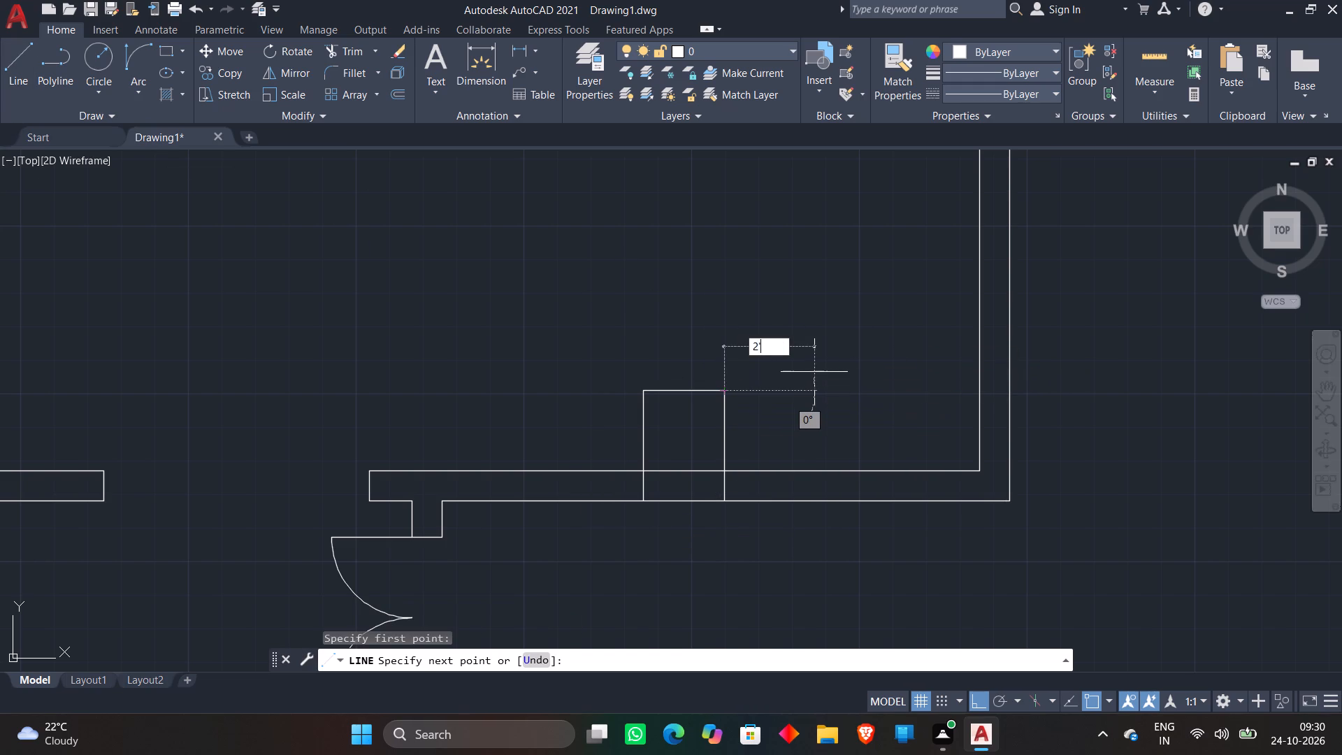
key(Return)
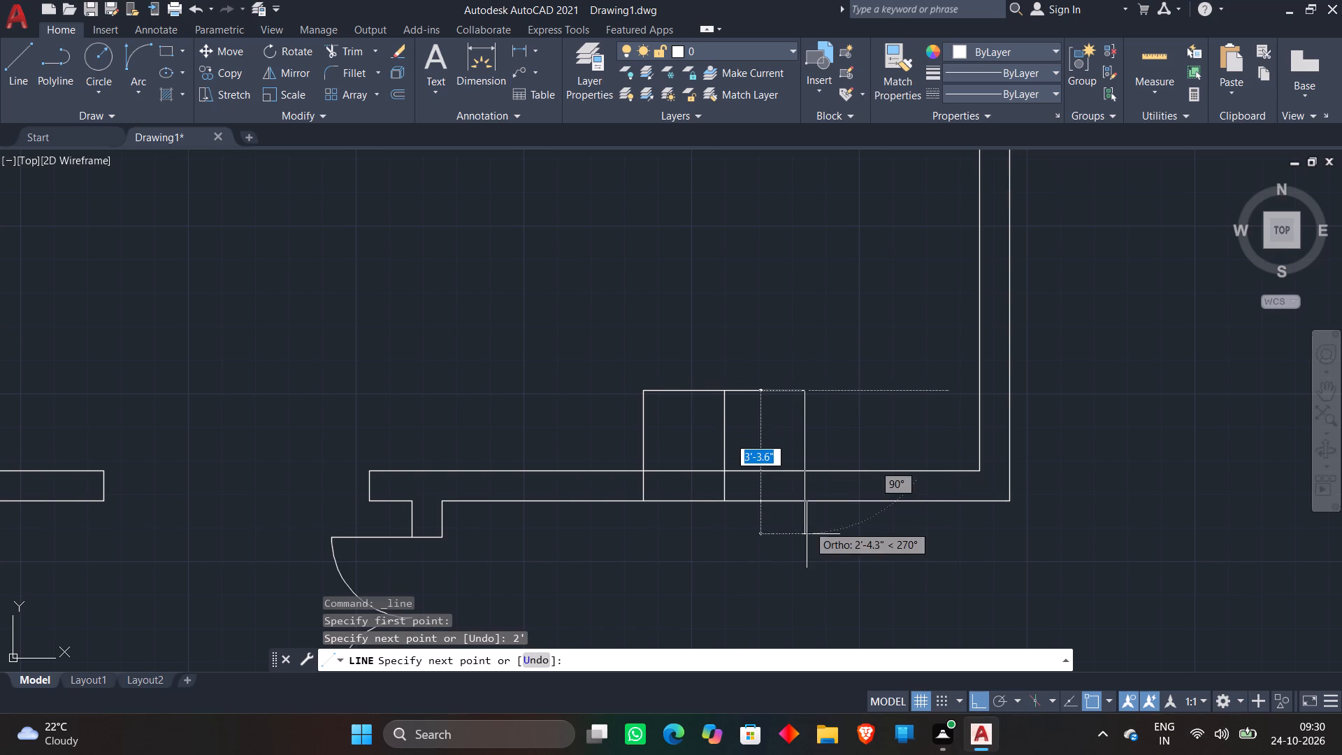
text(2'9")
key(Return)
key(space)
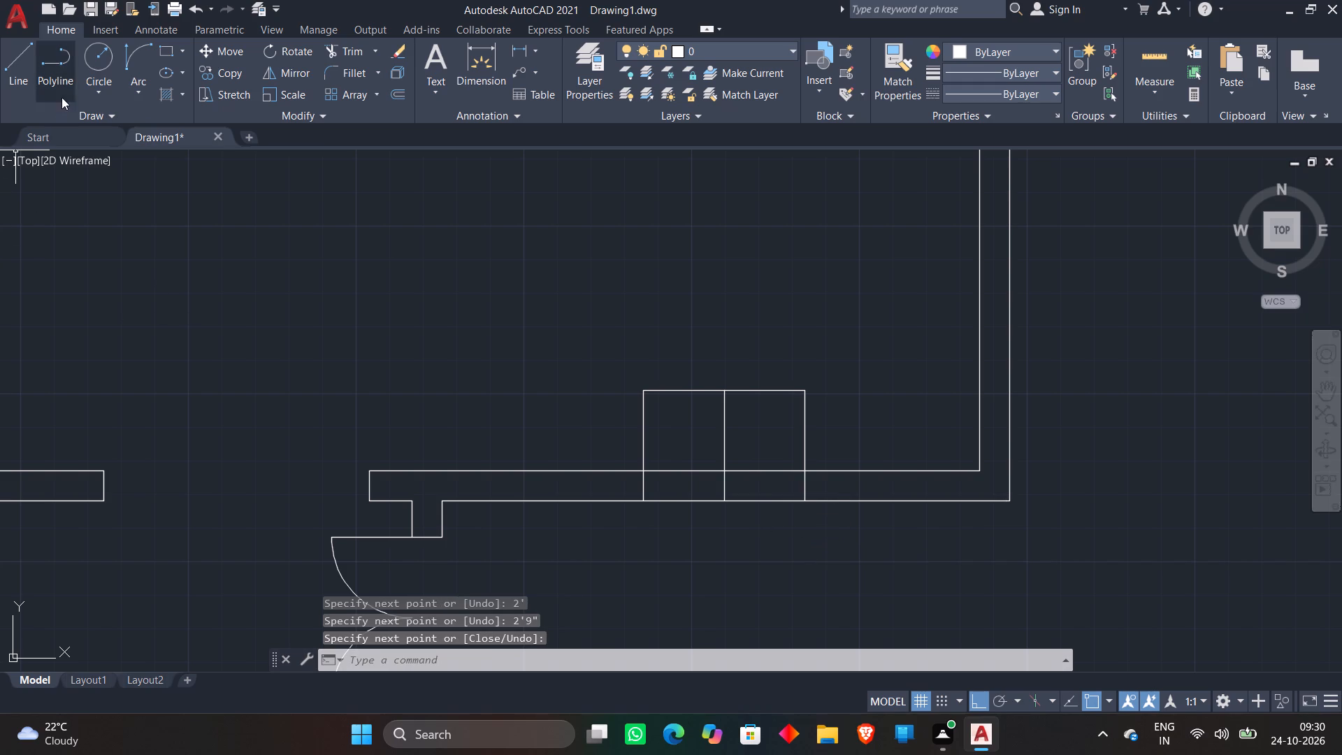
Draw two mirrored swing arcs from where the middle line meets the inner wall line to the outline's top outer corners.
click(125, 59)
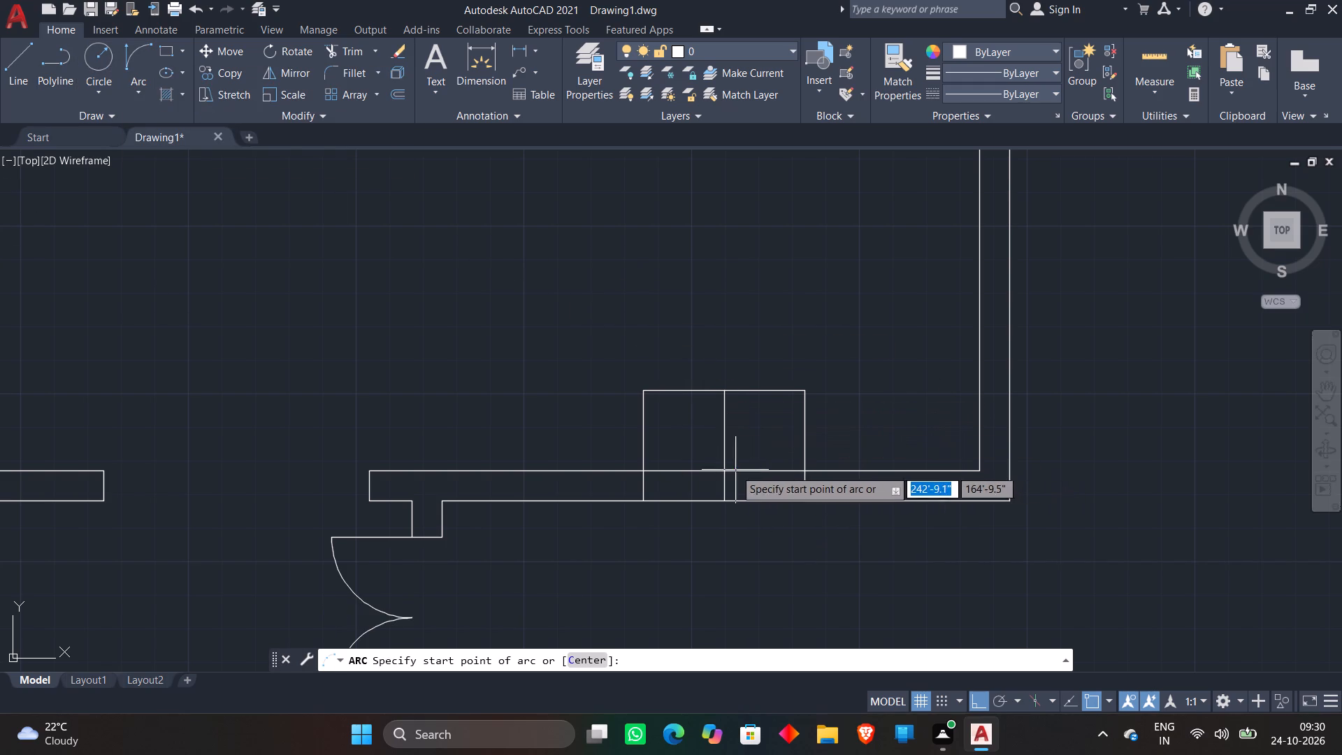
click(725, 468)
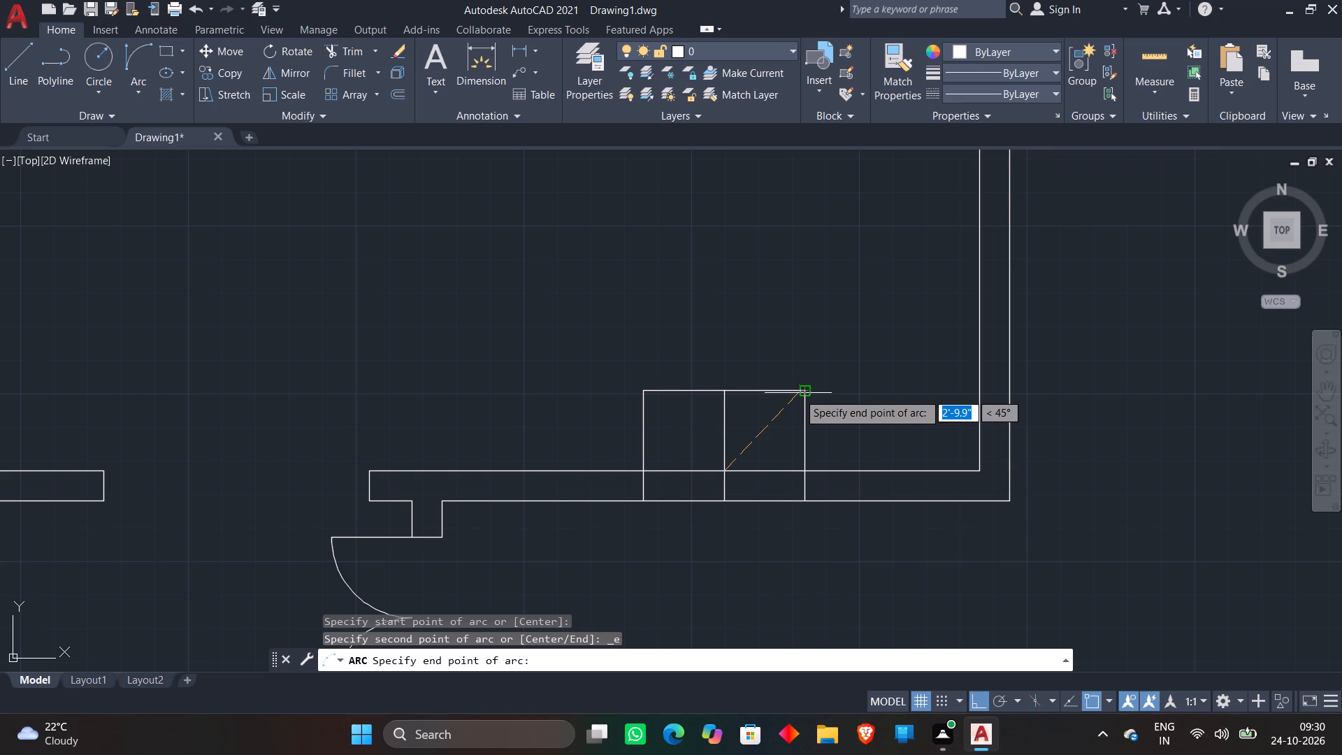
click(805, 387)
click(733, 343)
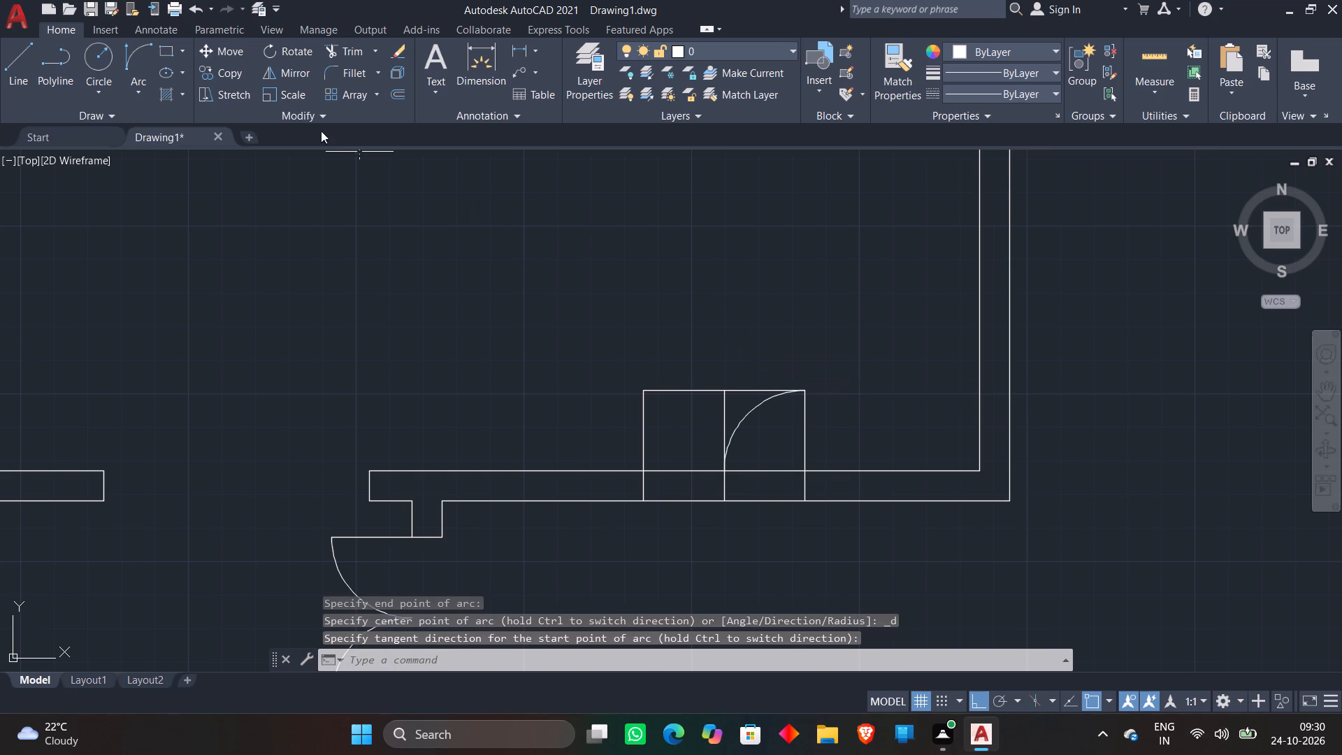
click(140, 52)
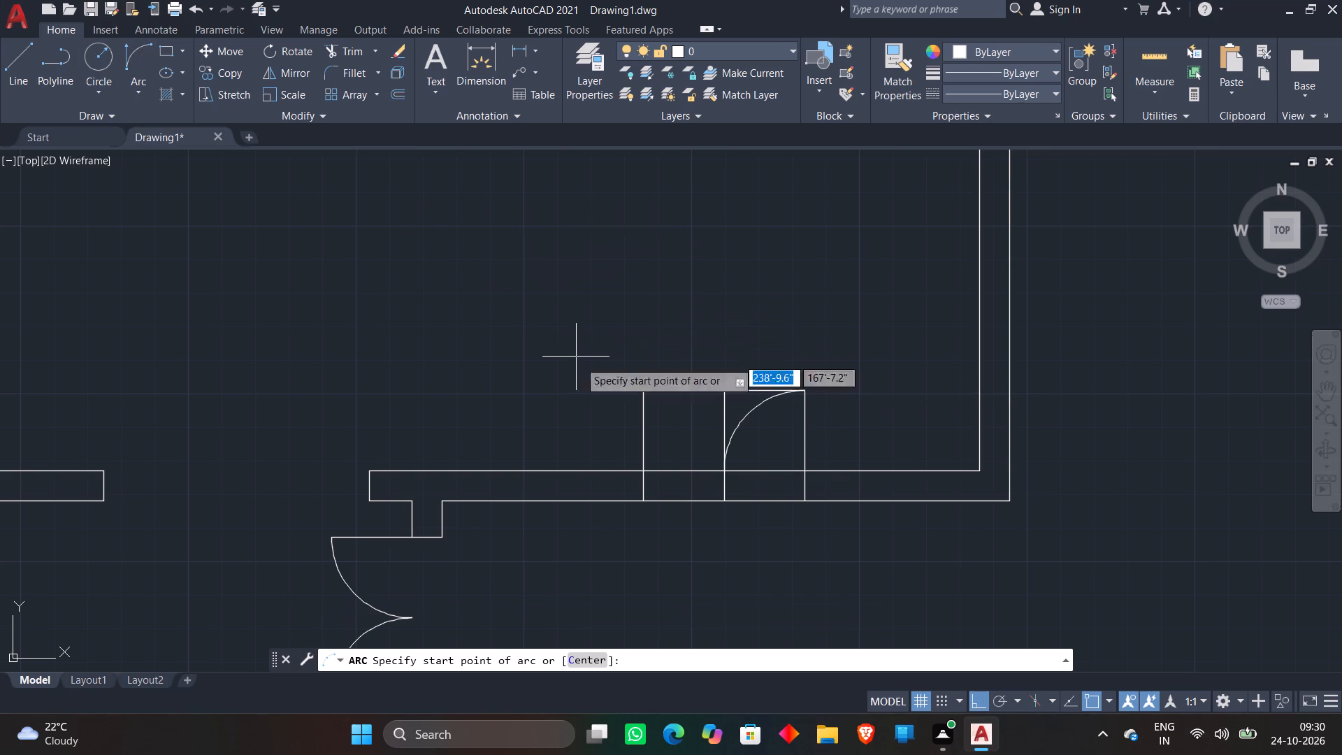
click(726, 468)
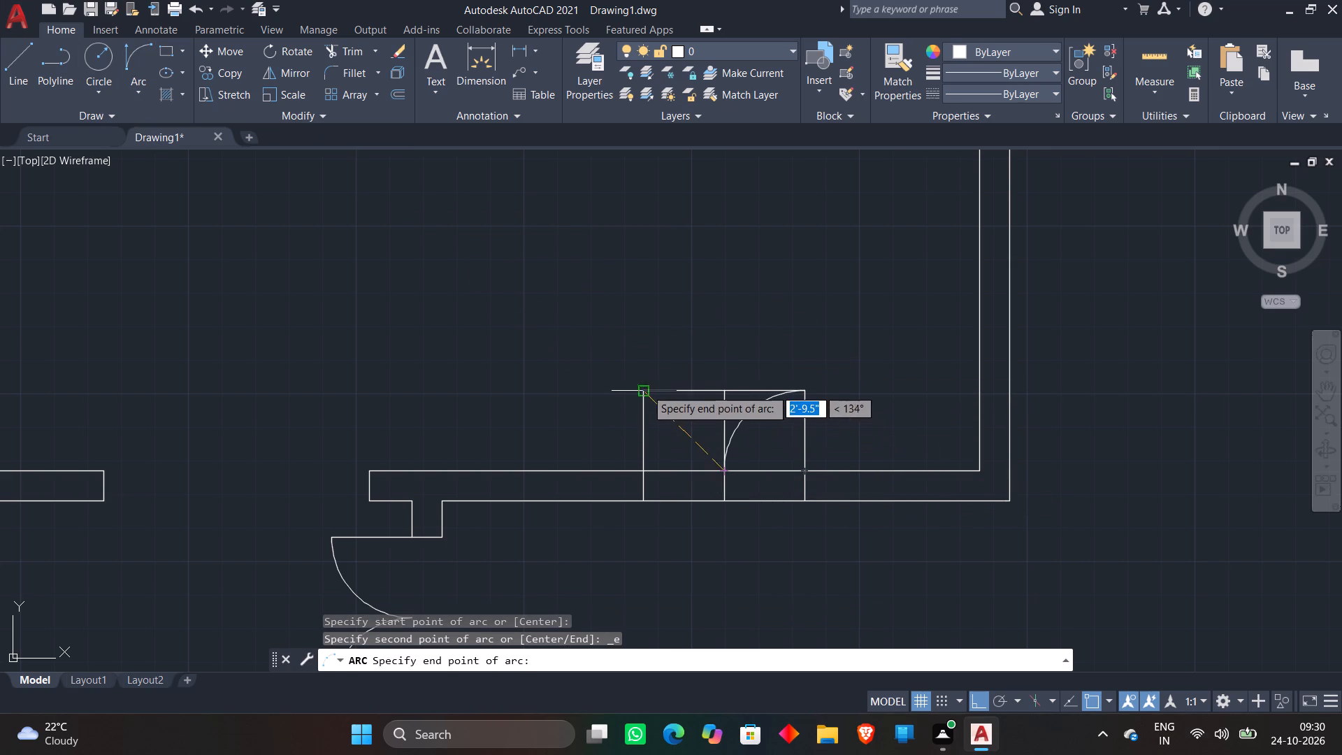
click(646, 389)
click(715, 294)
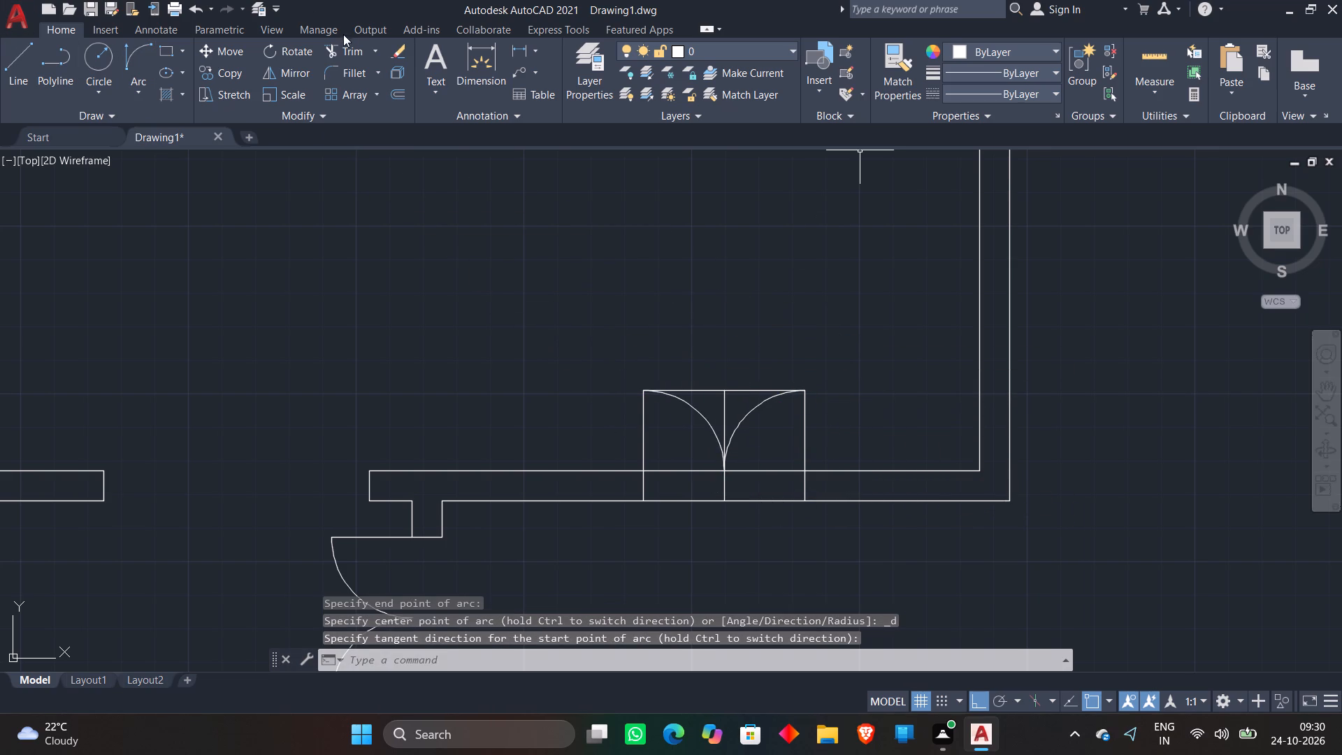
Trim away the door outline's top edge and the middle line above the wall, keeping the arcs and vertical leaves.
click(345, 52)
scroll(710, 431, up, 2)
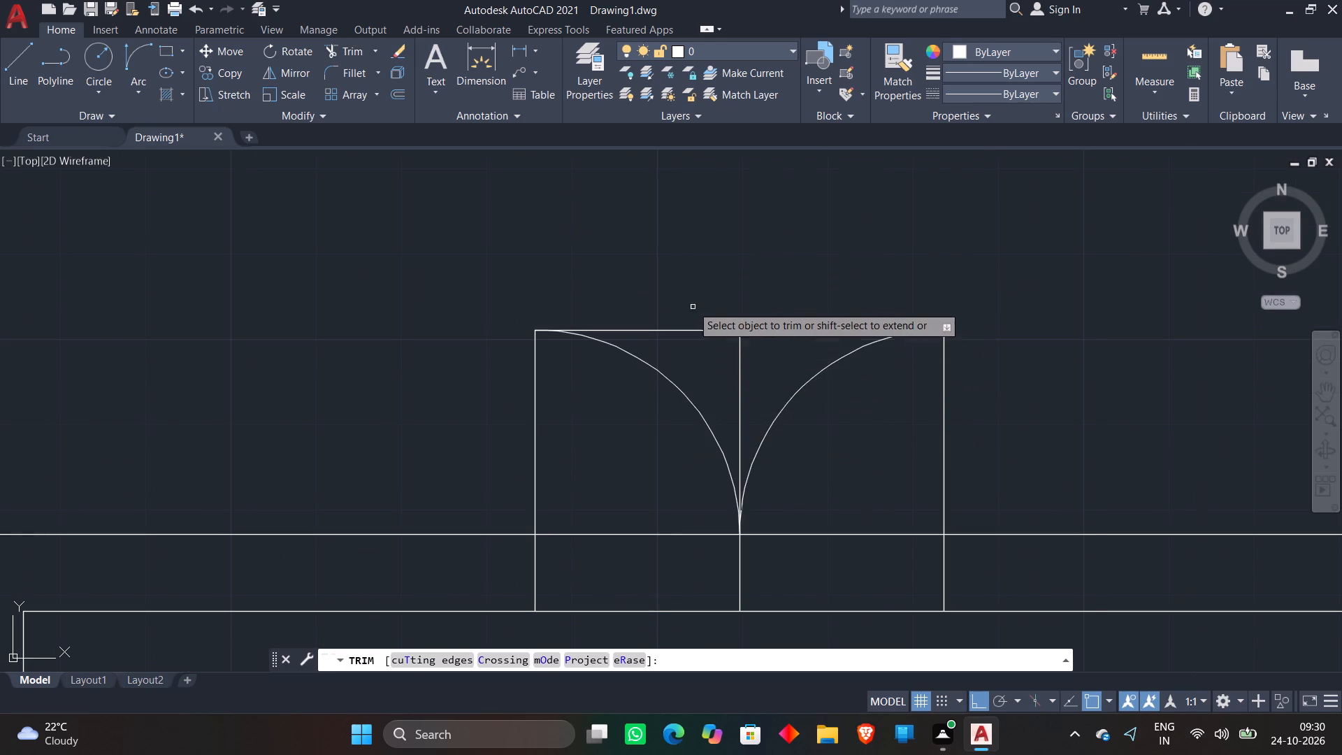
click(686, 296)
click(750, 397)
click(814, 294)
click(779, 341)
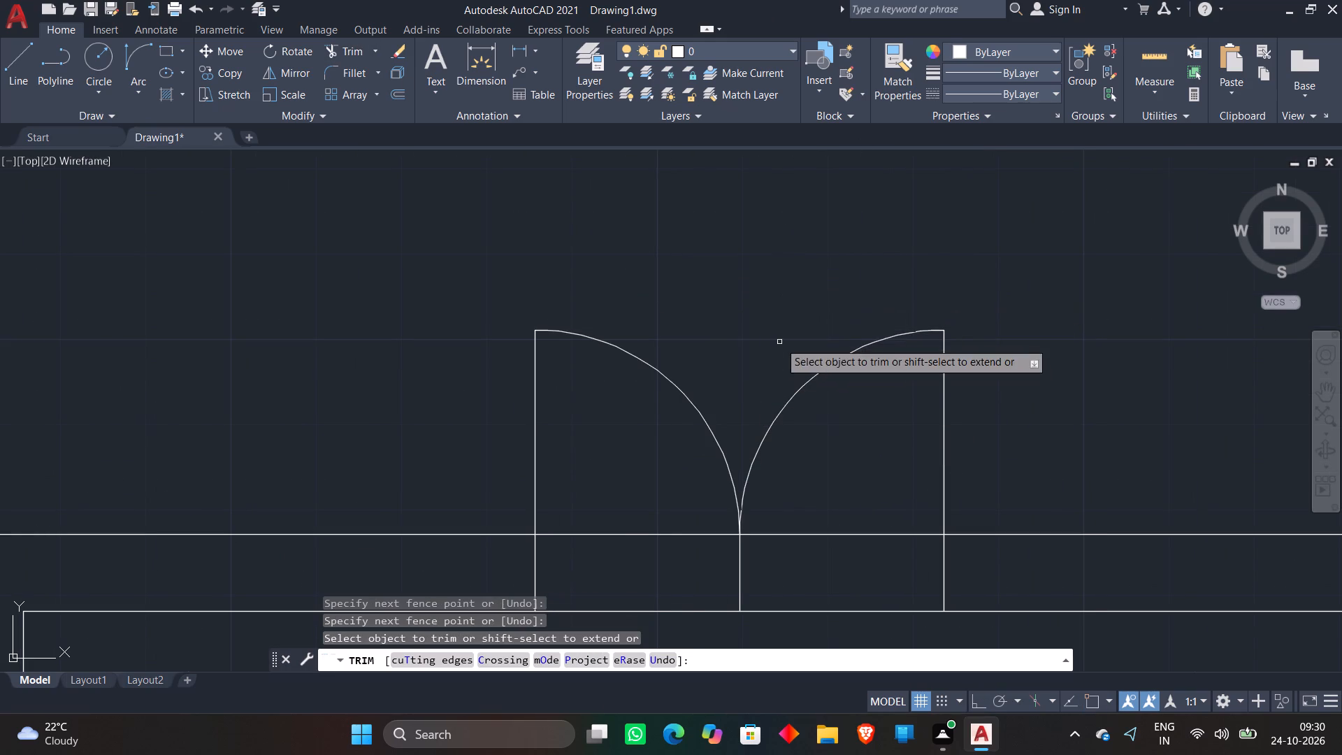
Trim both south wall lines between the jambs and the leftover middle line to open the double doorway.
scroll(783, 320, down, 2)
scroll(716, 394, up, 2)
click(716, 393)
click(716, 517)
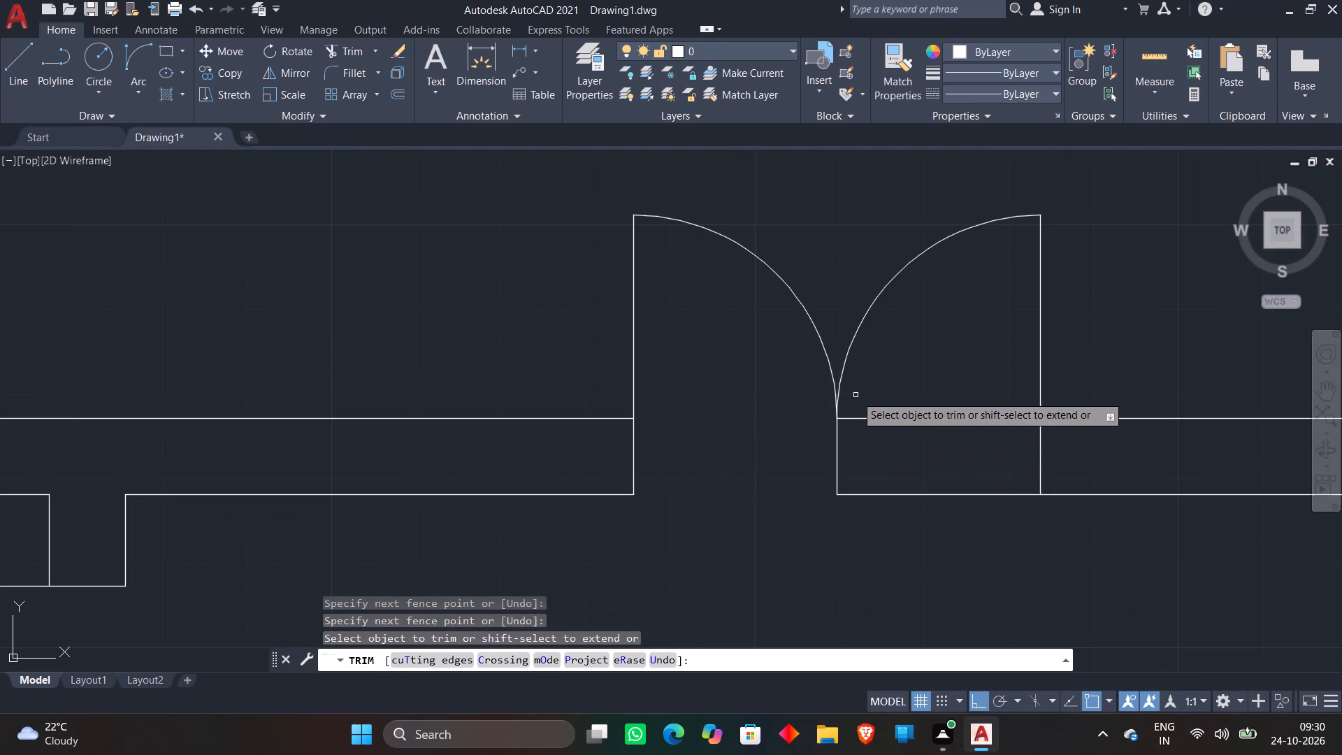
click(868, 393)
click(881, 531)
click(837, 484)
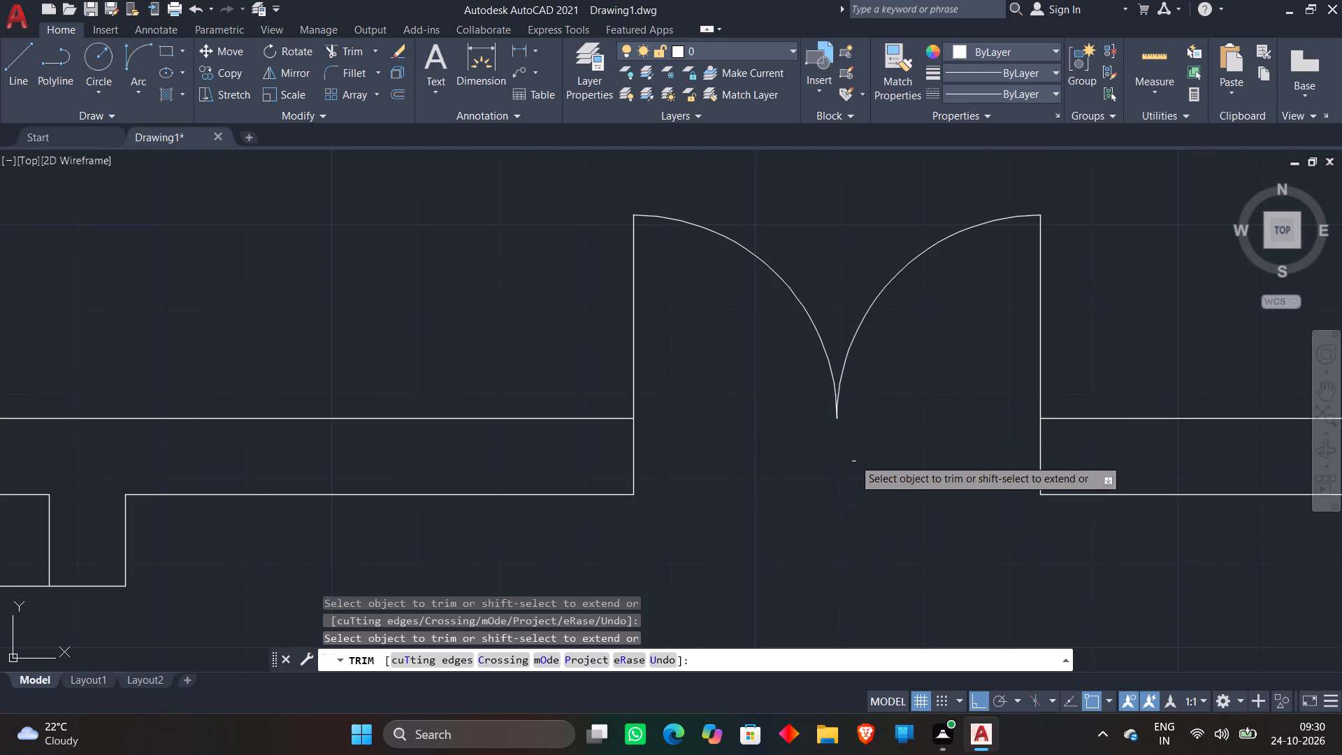
key(space)
Draw a vertical line south from the outer southeast corner of the room east of the staircase, past the plan's south wall level.
scroll(856, 461, down, 3)
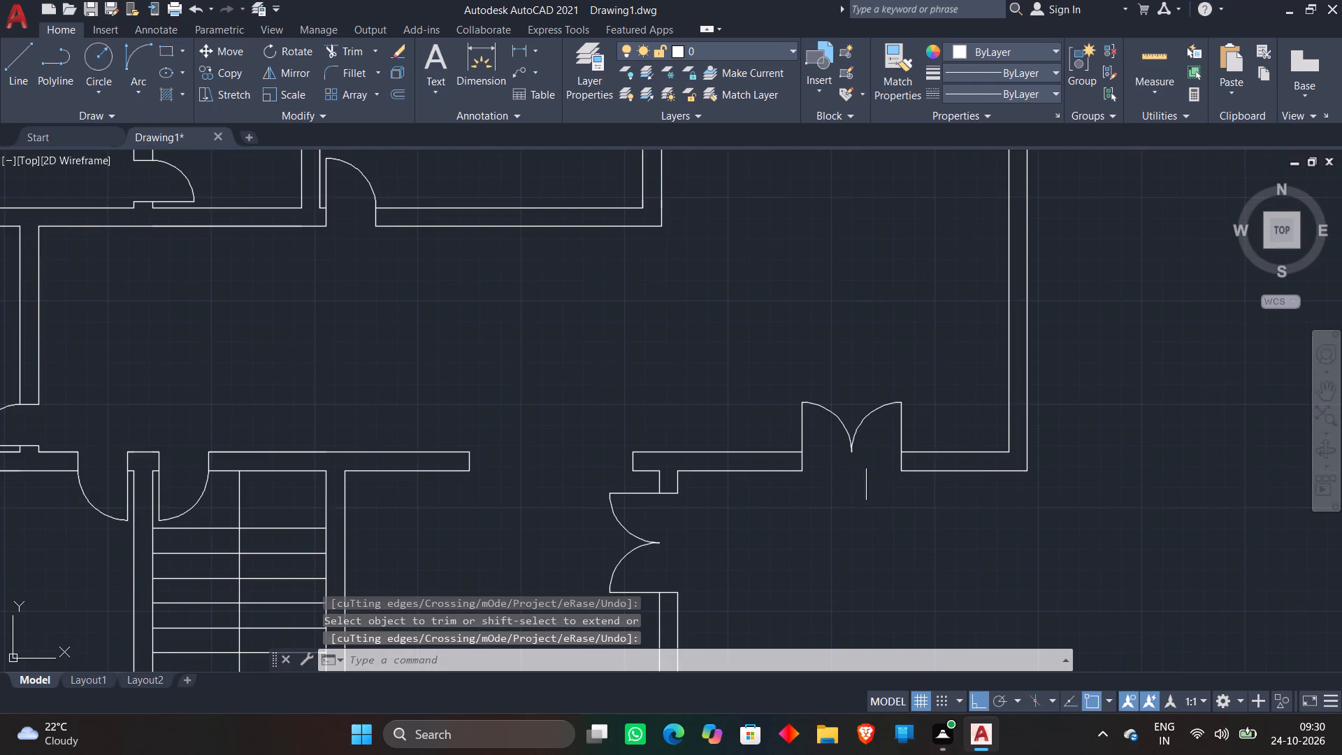
scroll(890, 439, down, 3)
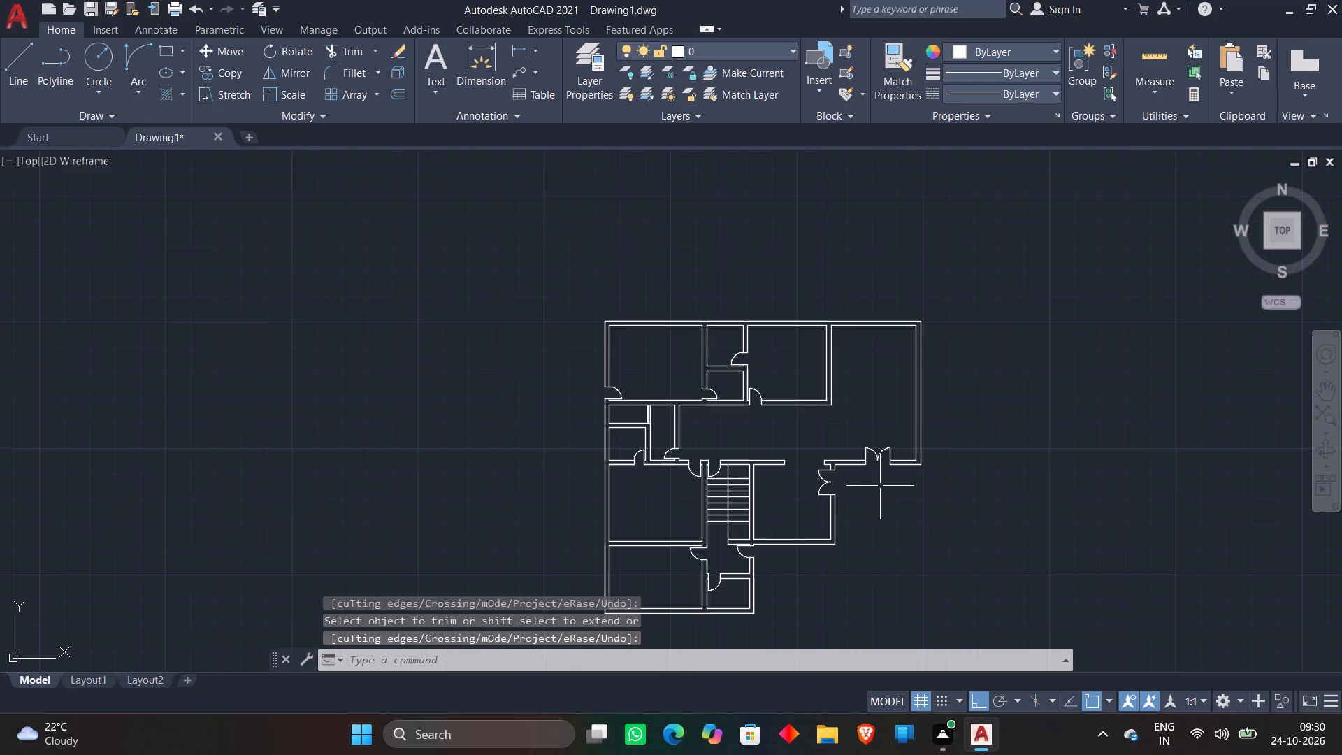
scroll(880, 486, down, 2)
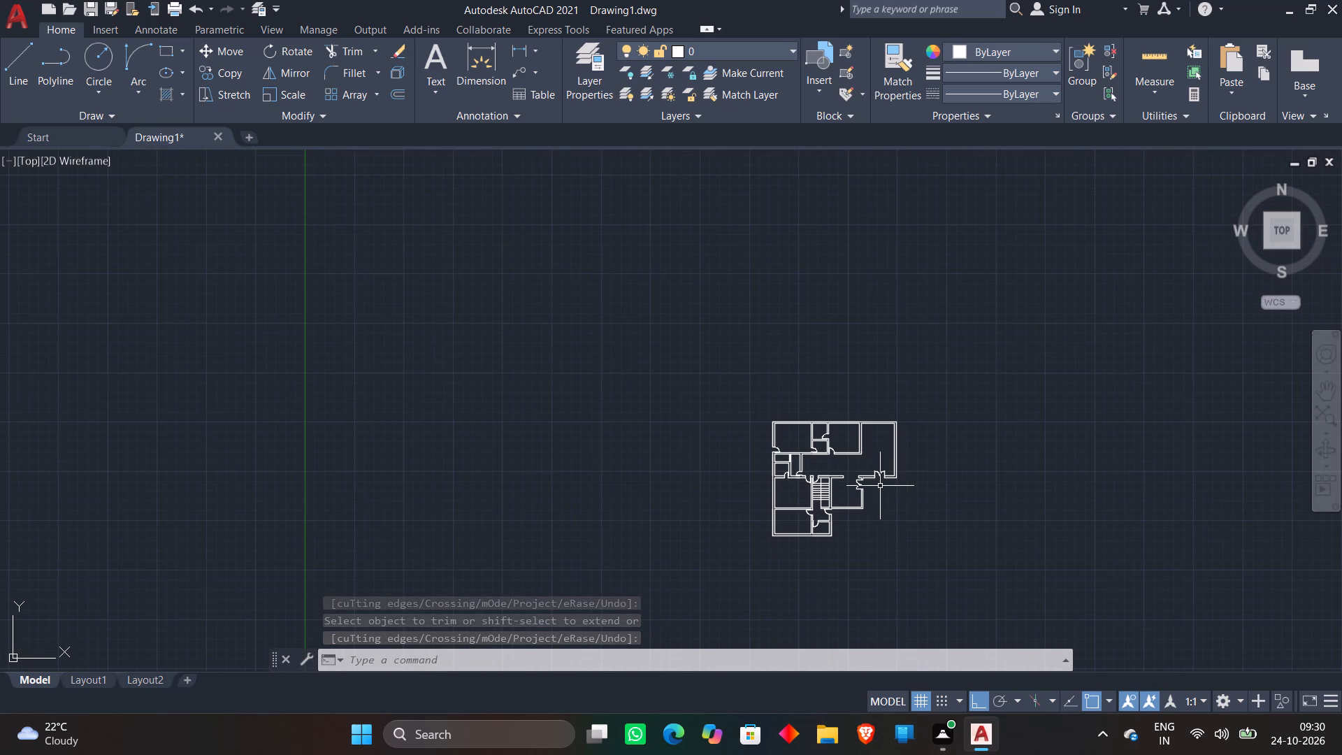
scroll(853, 522, up, 2)
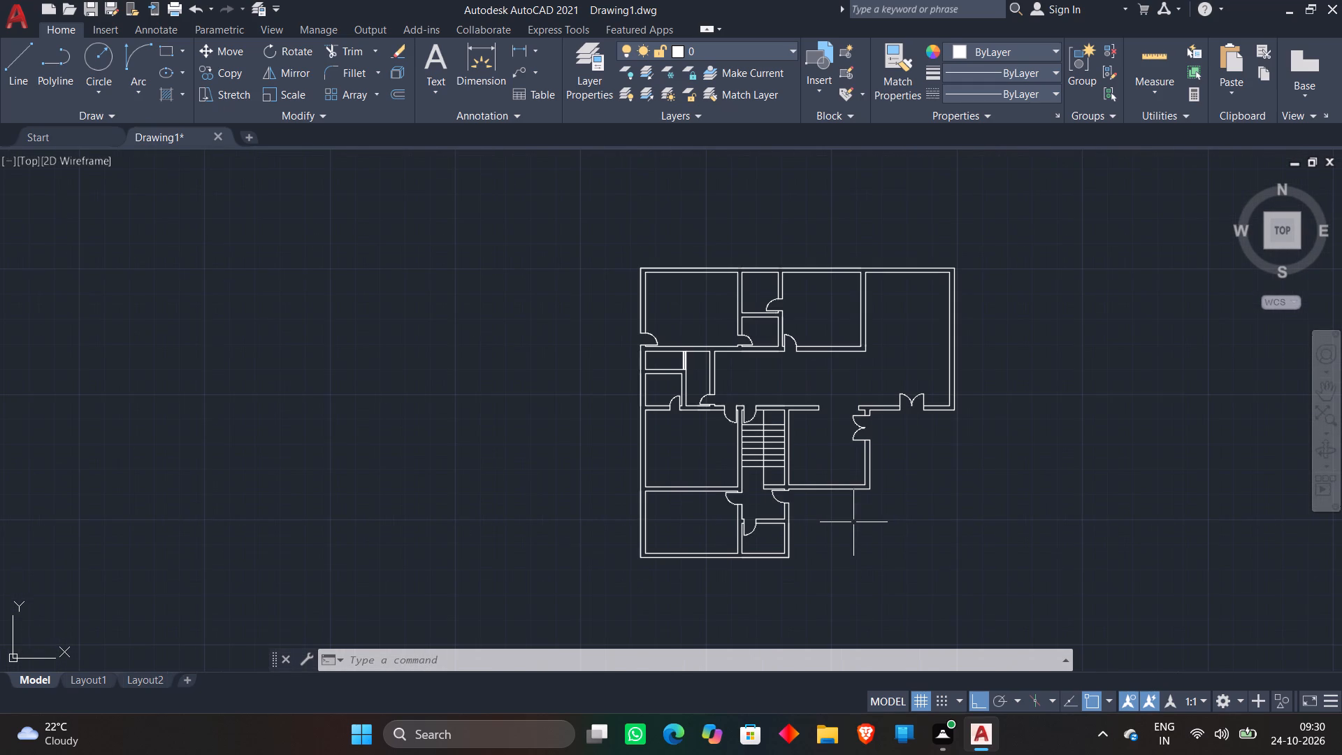
middle_drag(853, 522, 830, 440)
scroll(830, 440, up, 1)
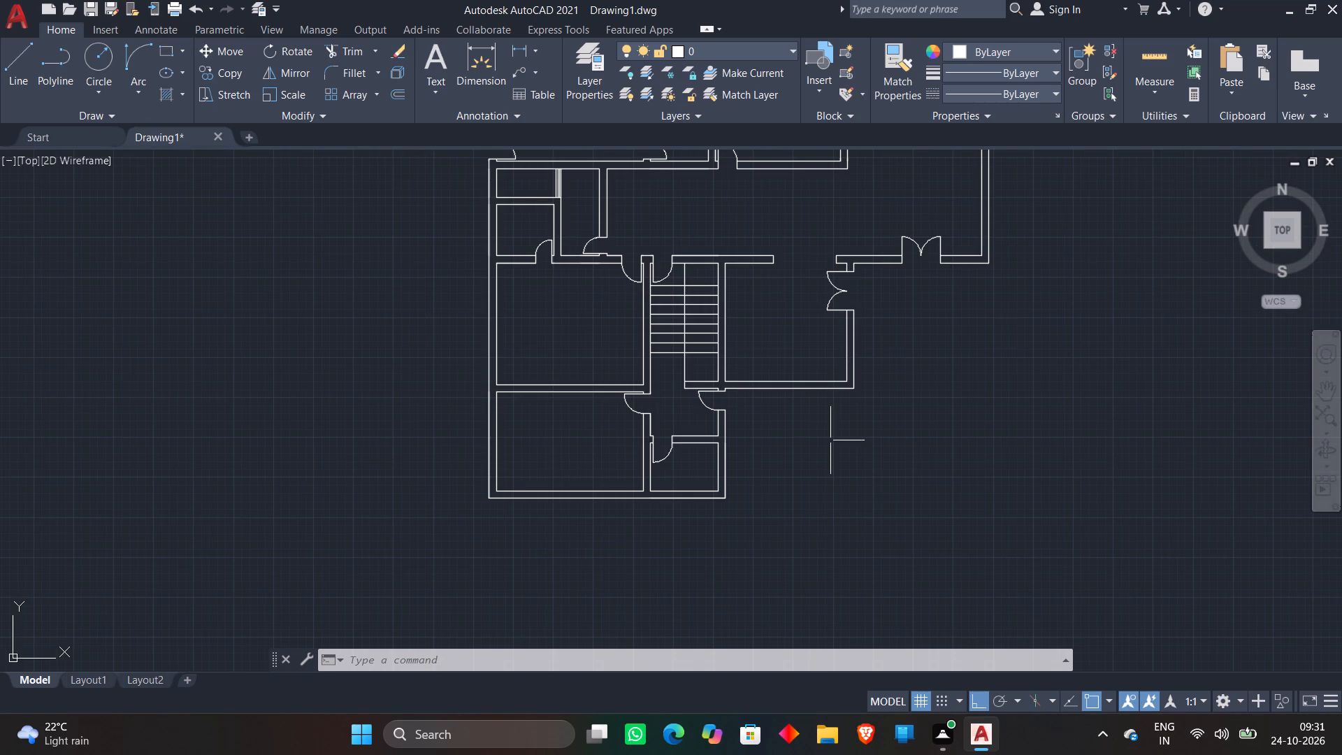
key(l)
key(space)
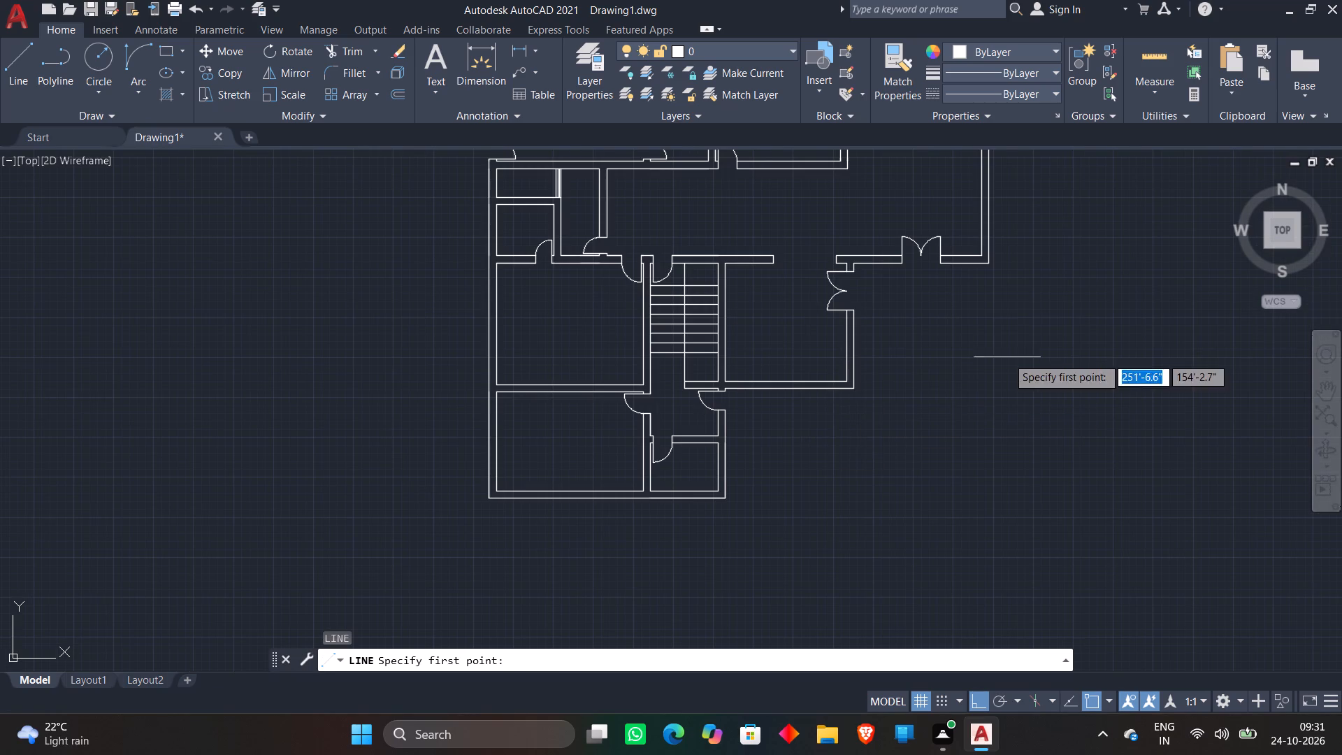
click(853, 394)
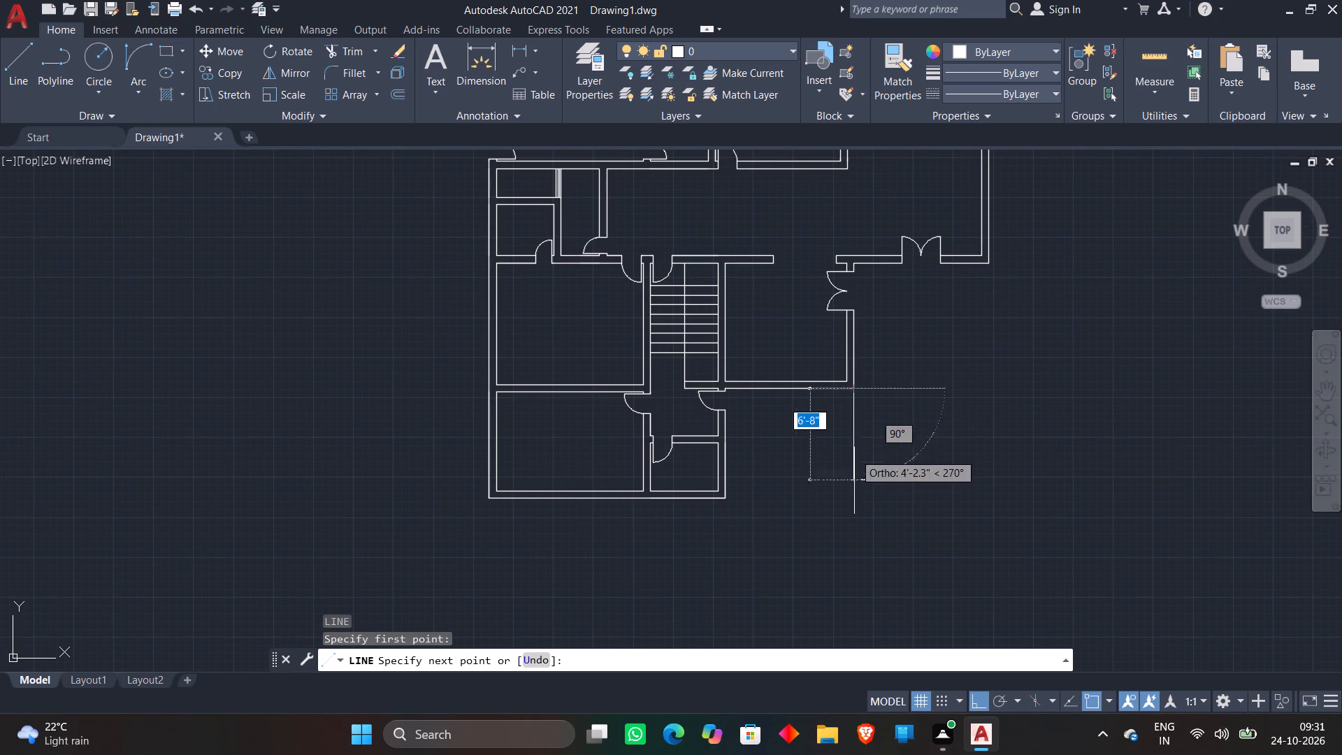
click(854, 508)
key(space)
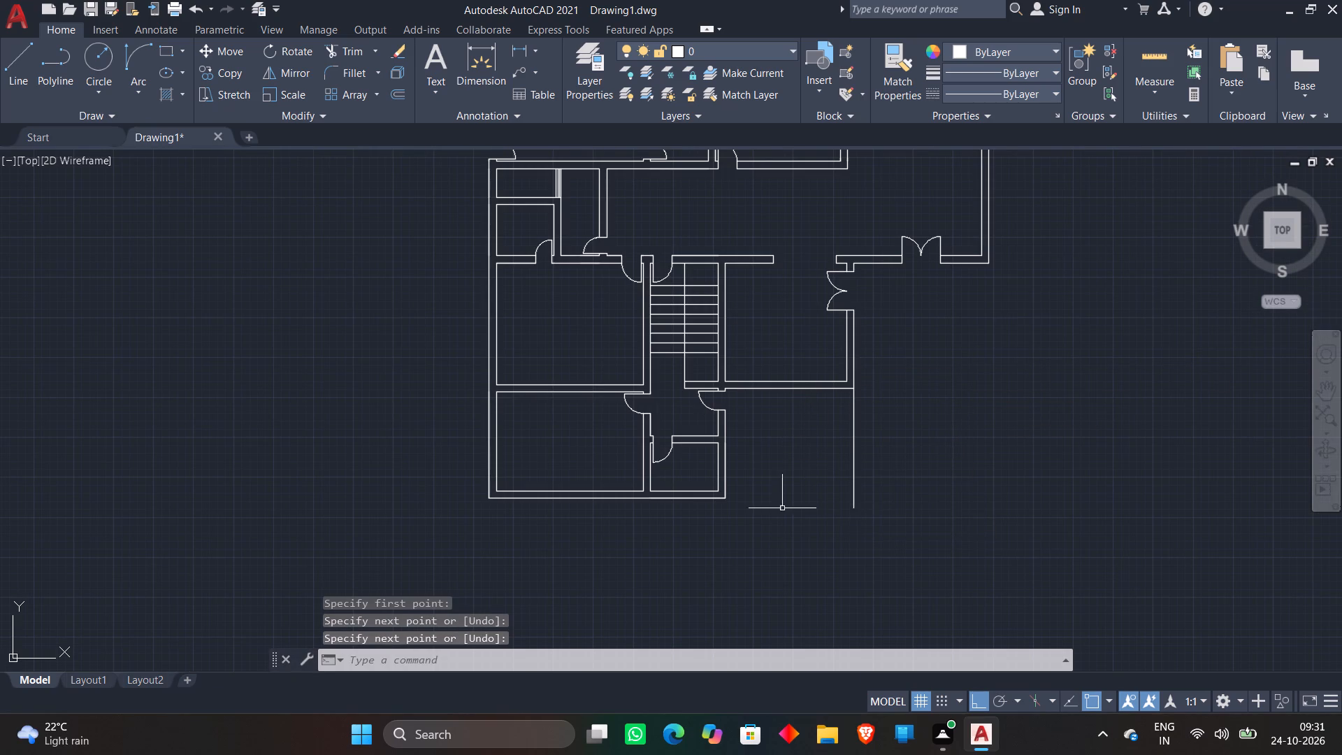
Extend the plan's outer south wall line east to the new vertical line.
scroll(777, 505, up, 3)
text(ex)
key(space)
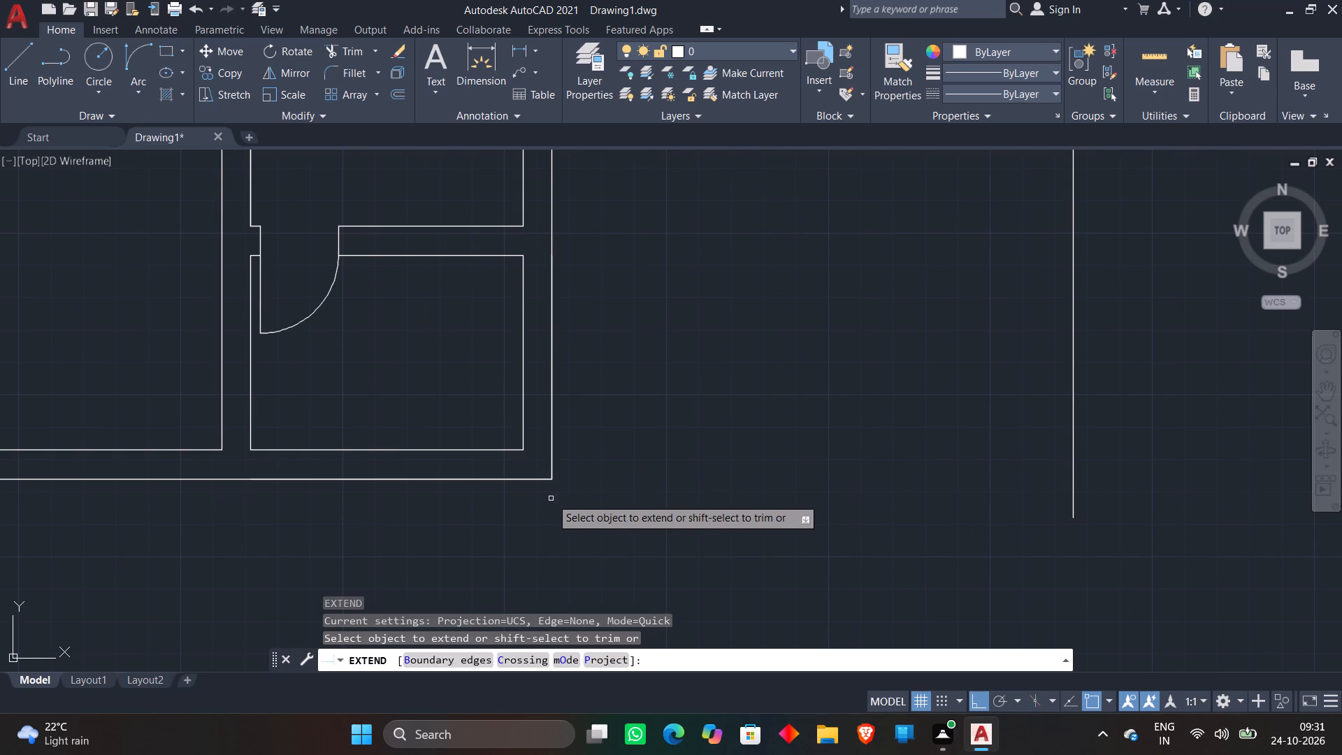
click(542, 480)
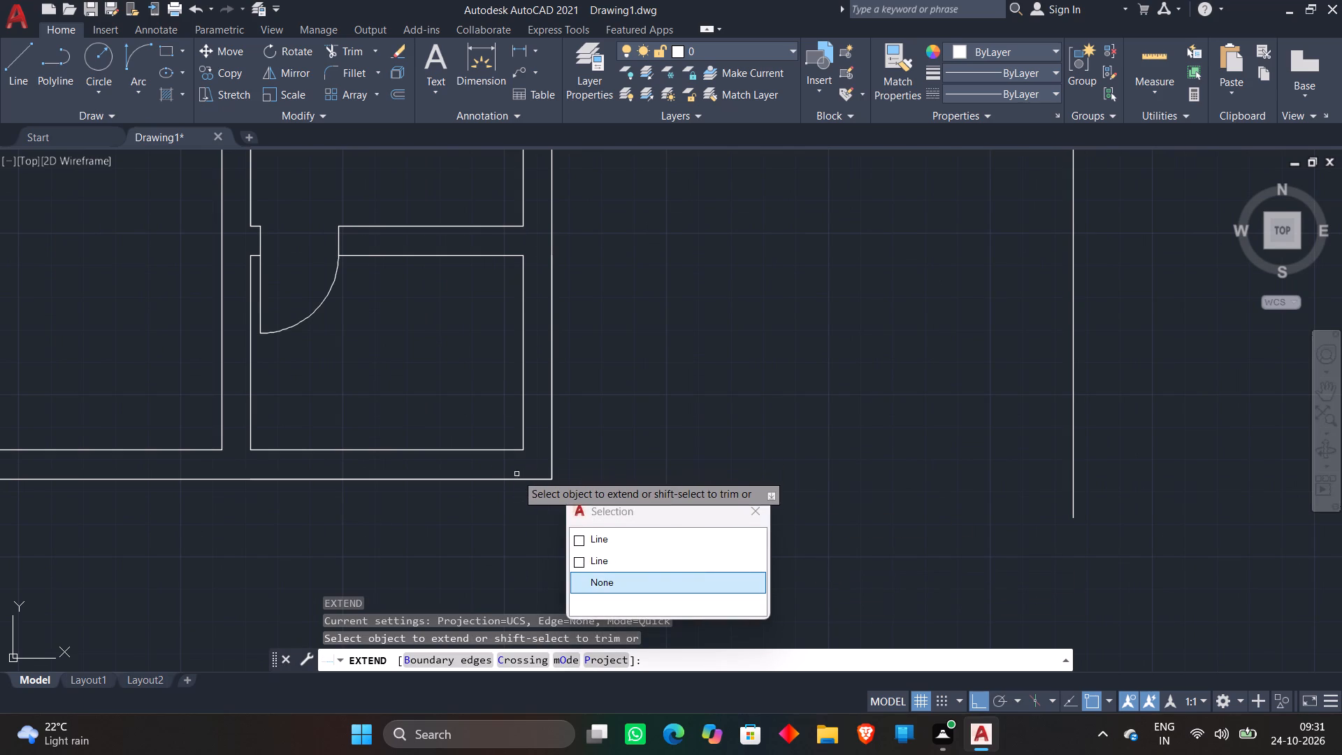
click(530, 479)
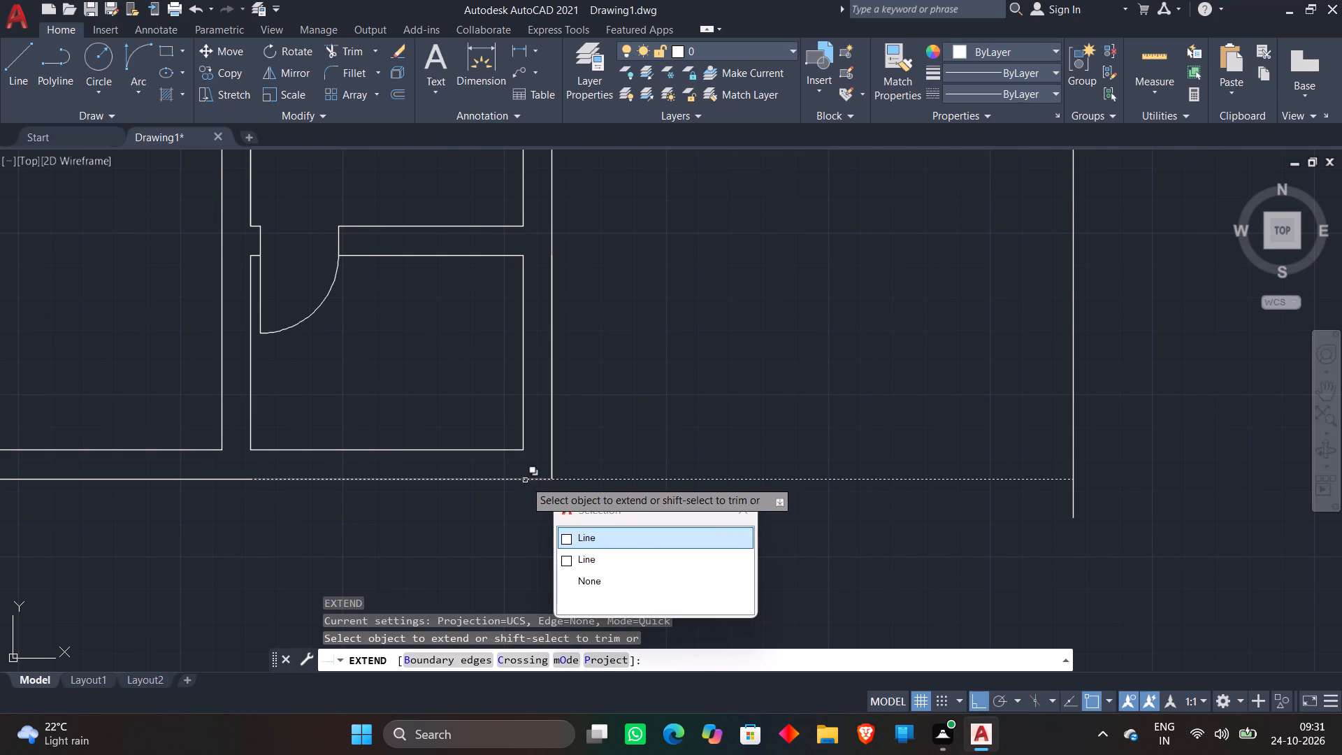
click(525, 480)
click(561, 540)
click(561, 540)
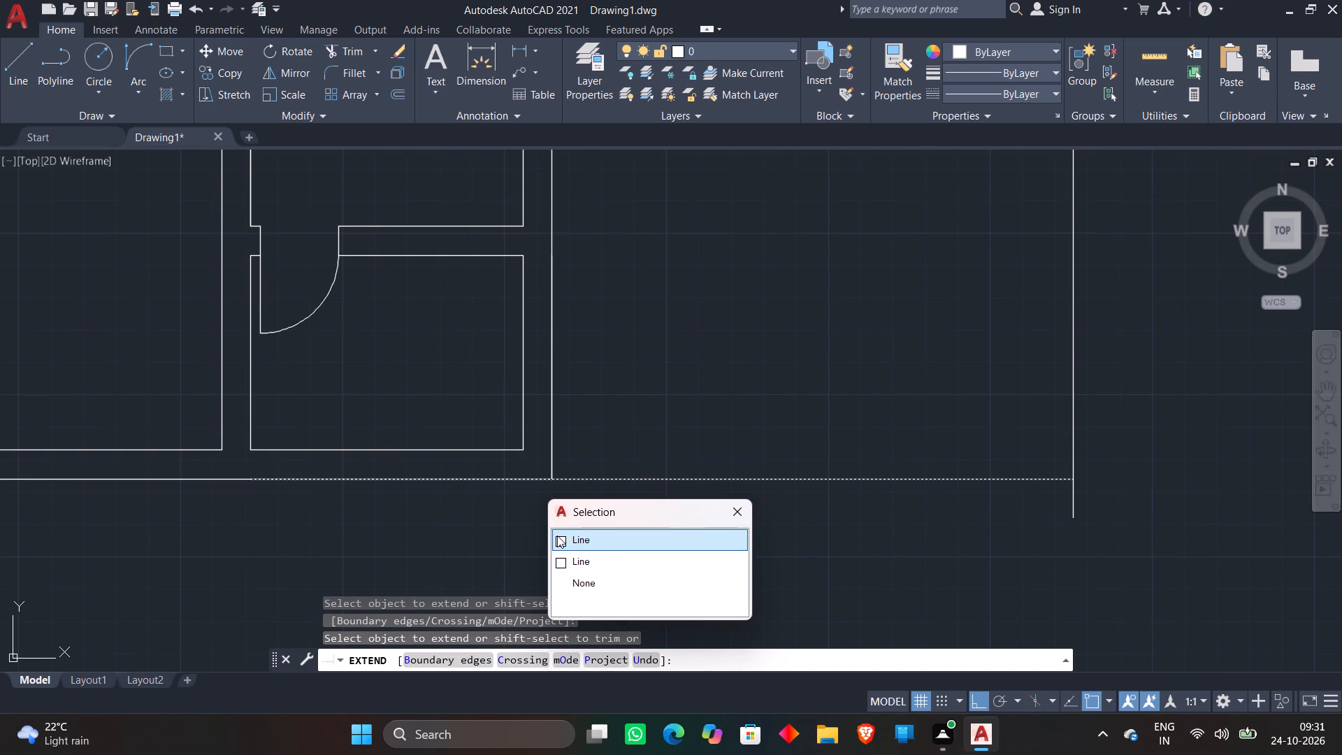
triple_click(557, 535)
key(space)
Trim the vertical line's overhang below the extended south wall line.
key(t)
text(r)
key(space)
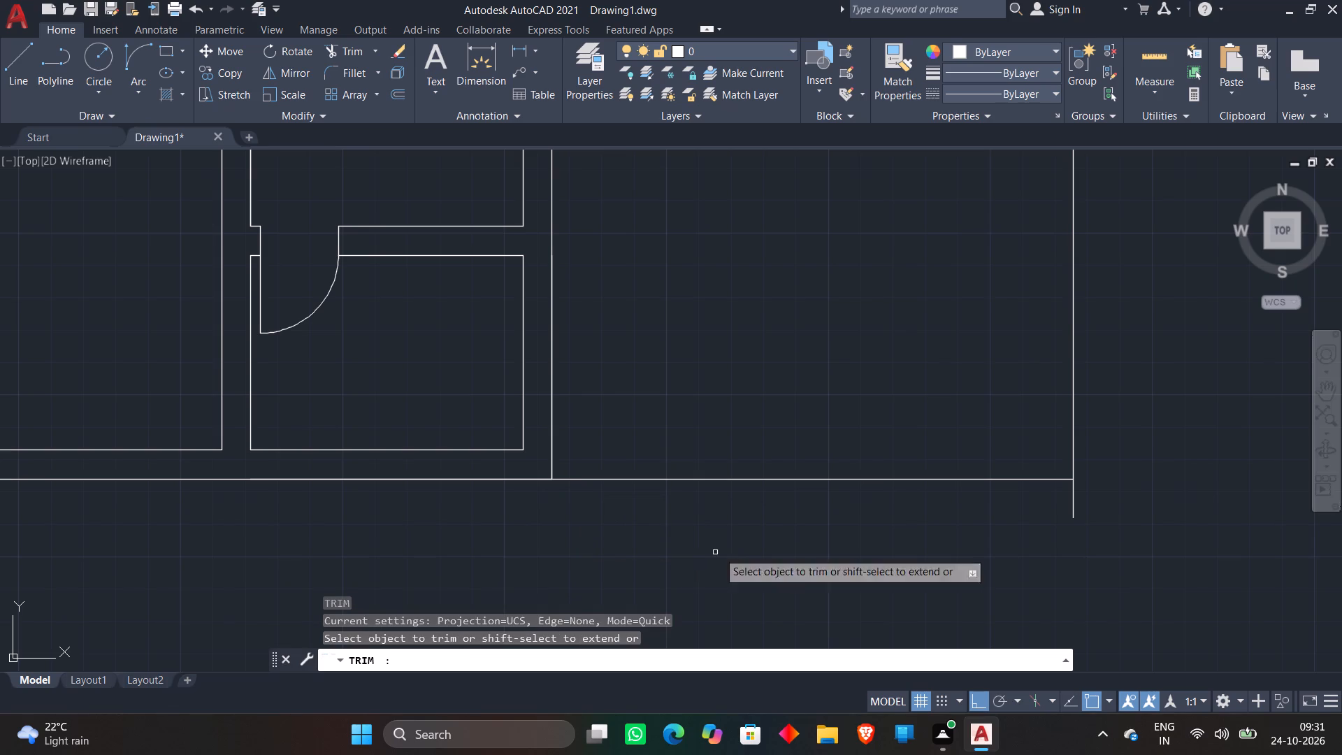
click(1041, 511)
click(1093, 494)
key(space)
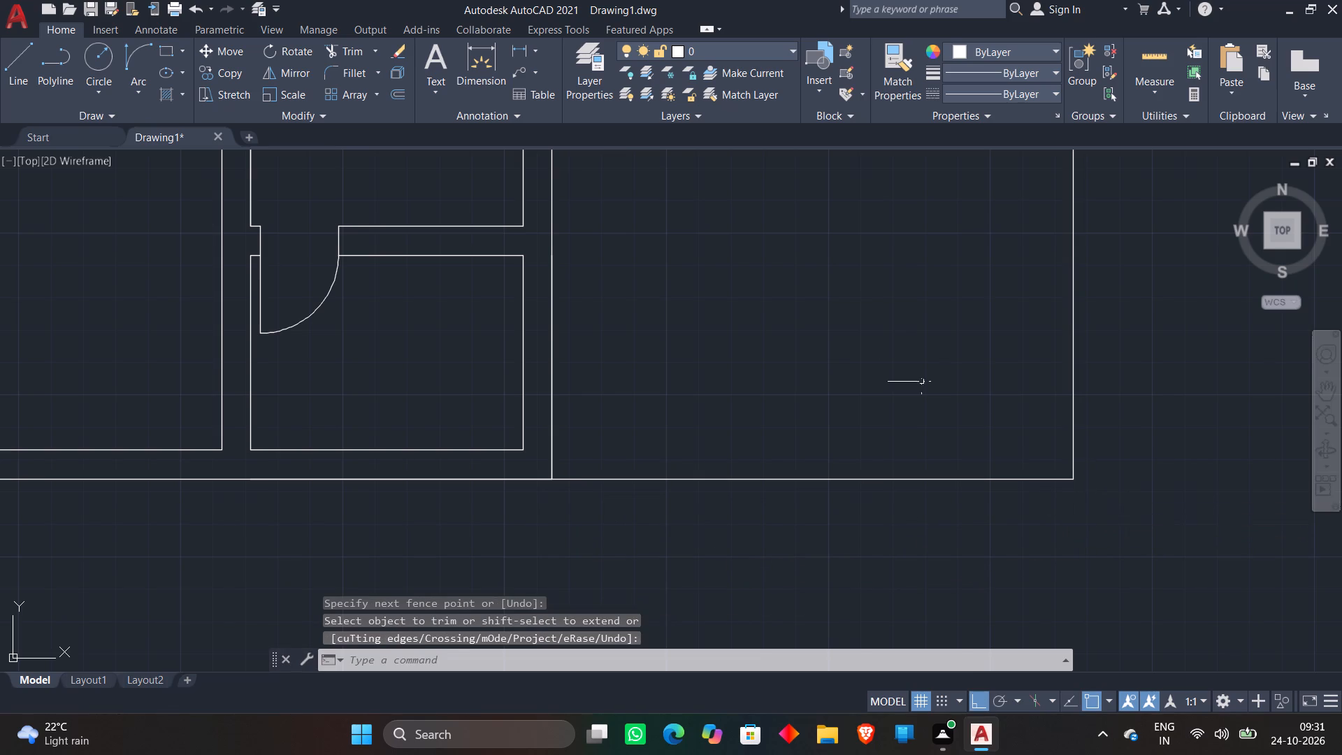
Trim the extended part of the south wall line back to the small south room's outer east wall.
scroll(912, 356, down, 4)
scroll(943, 348, up, 3)
click(903, 355)
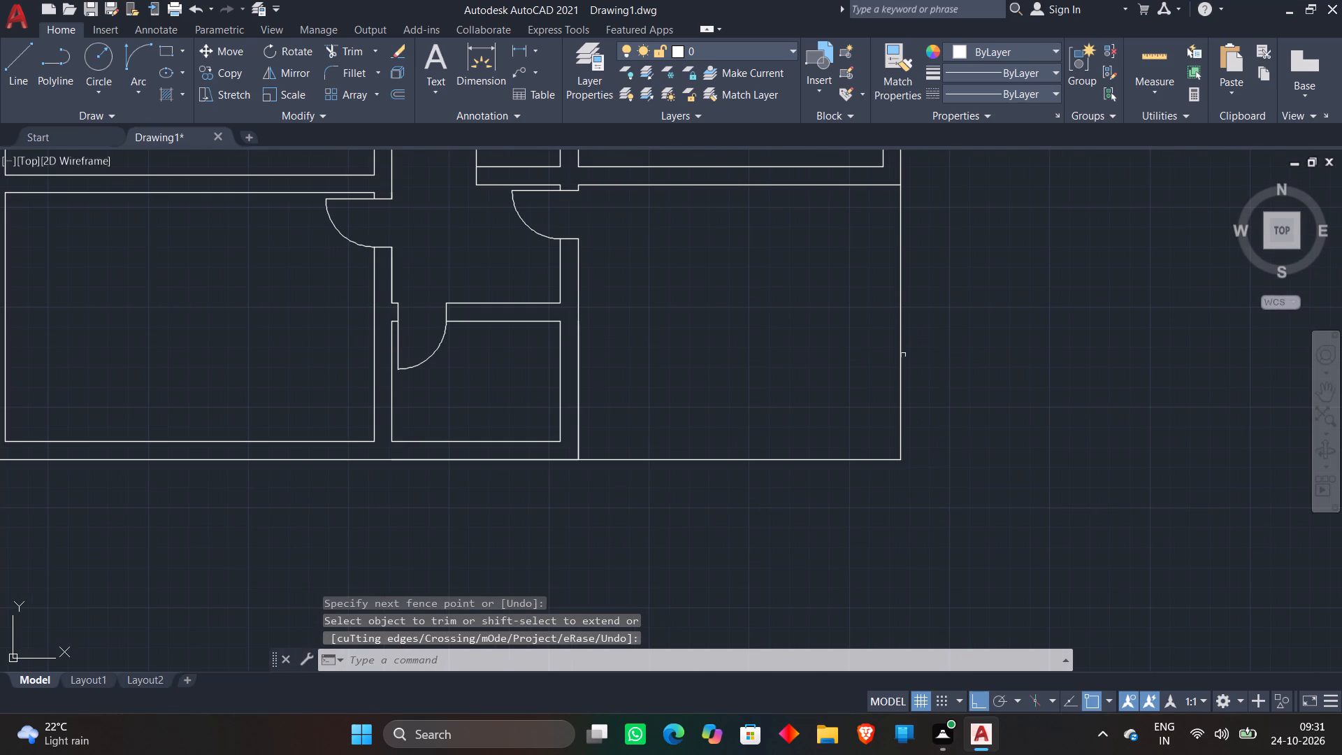
click(791, 461)
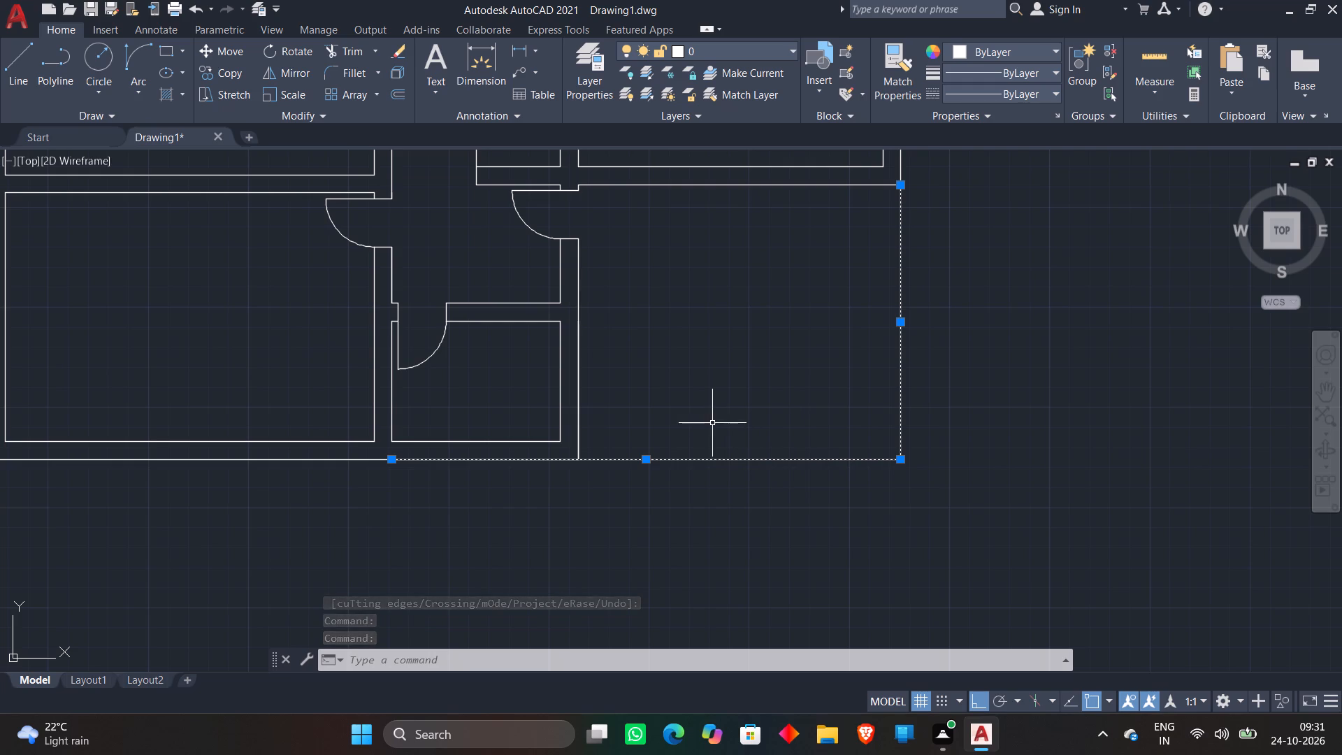
key(Escape)
text(tr)
key(space)
click(623, 422)
click(620, 491)
key(Escape)
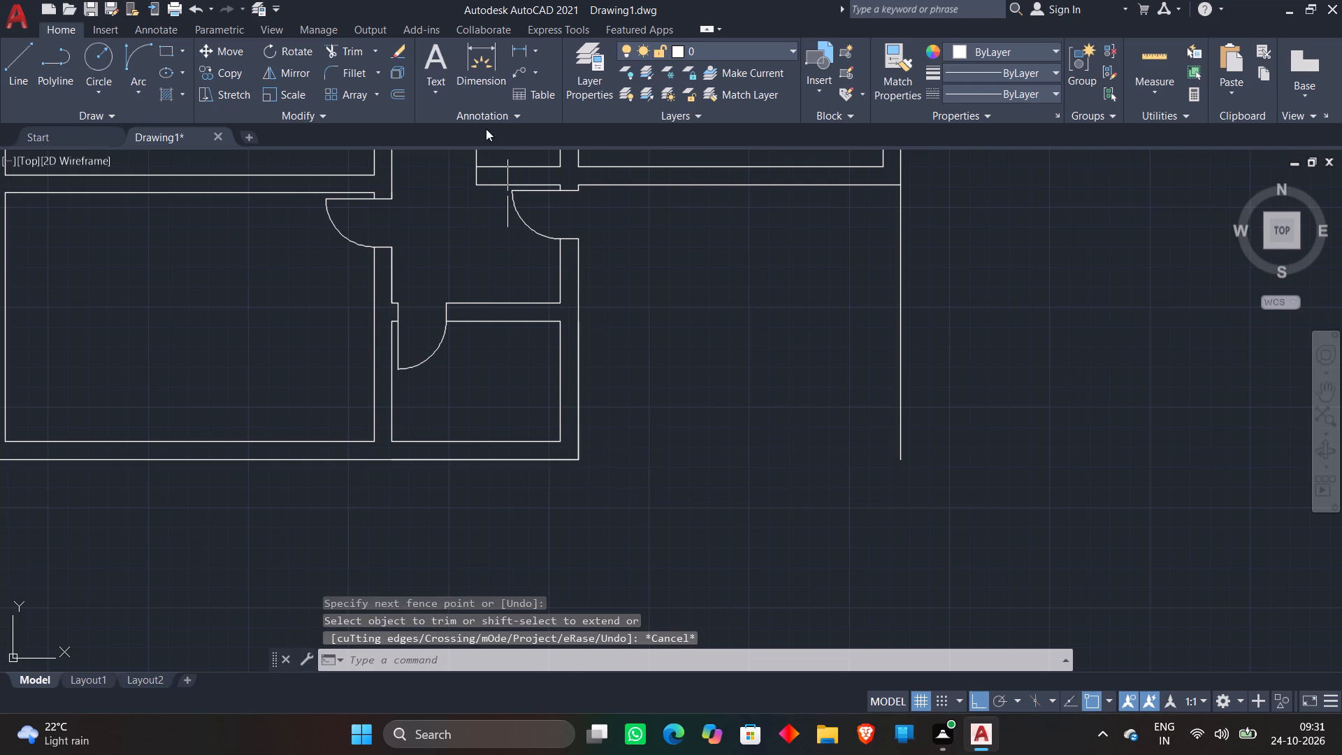
Draw a horizontal line from the vertical line's lower end west to the small south room's outer southeast corner.
click(12, 57)
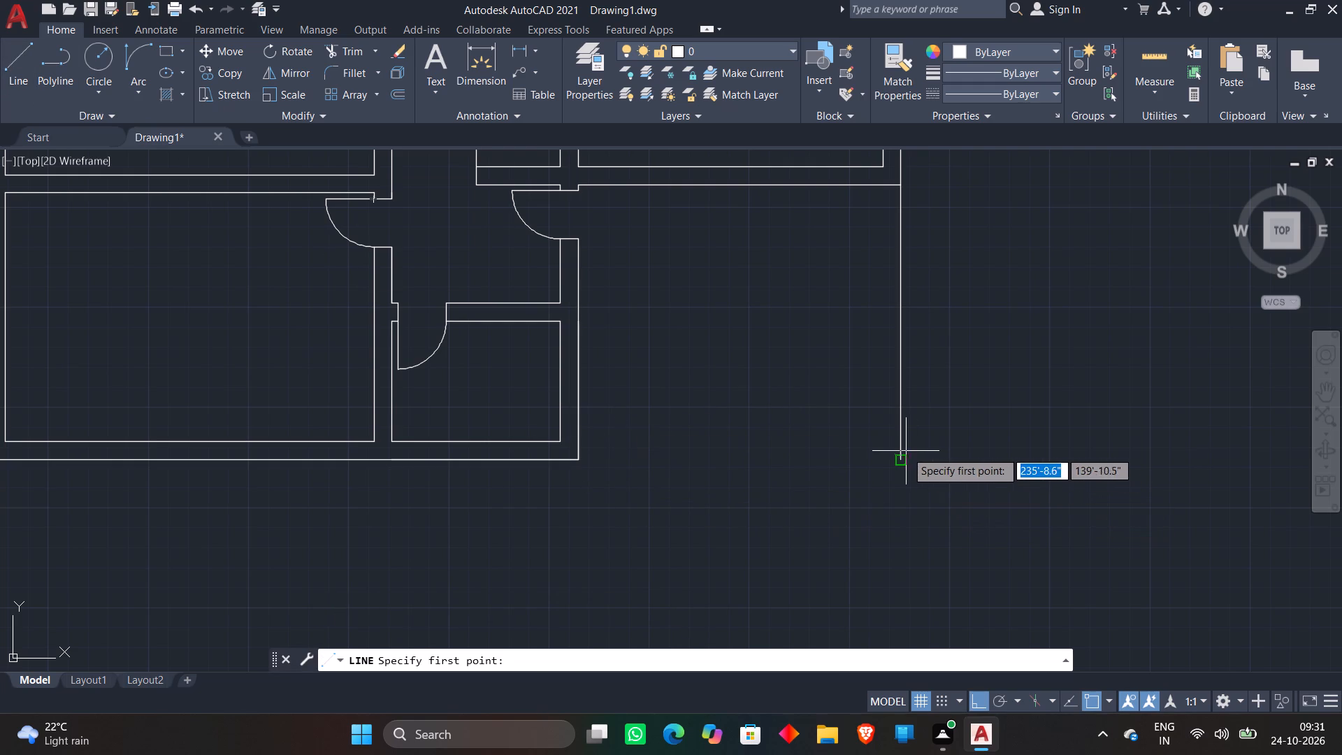
click(900, 453)
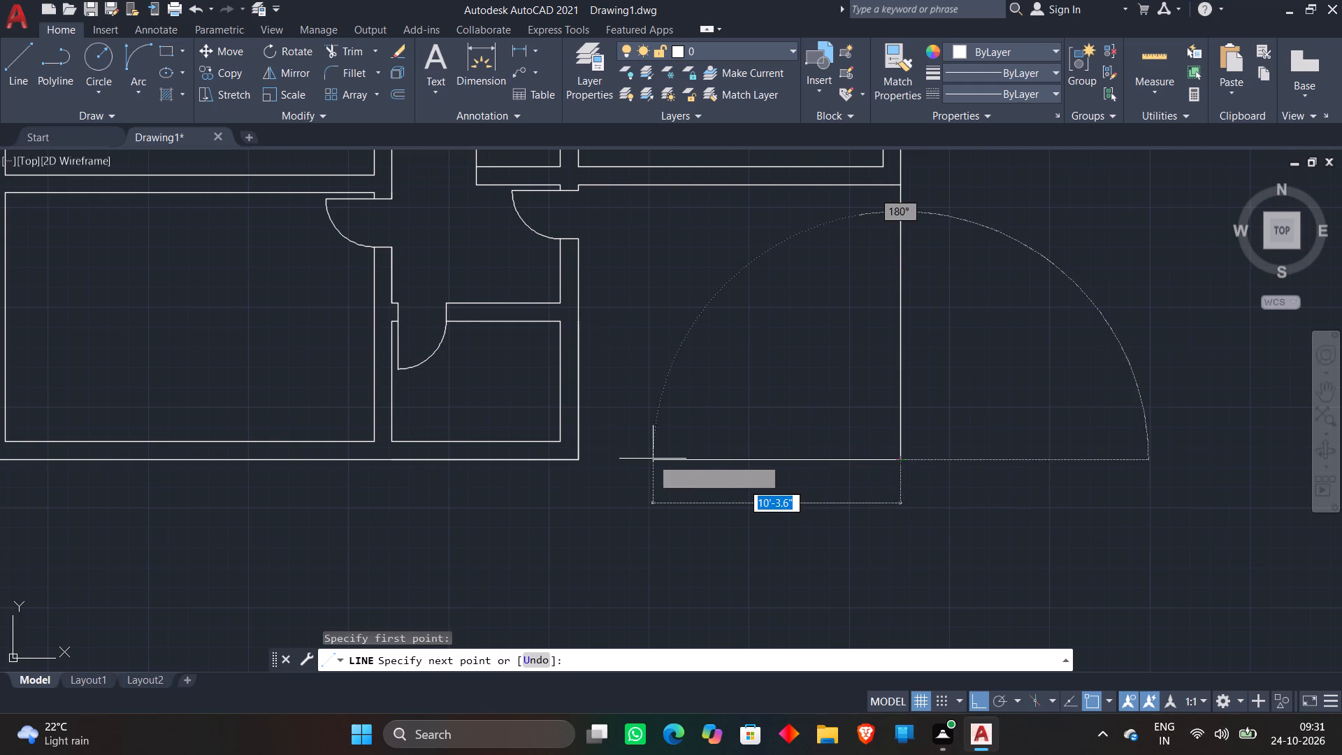
click(575, 464)
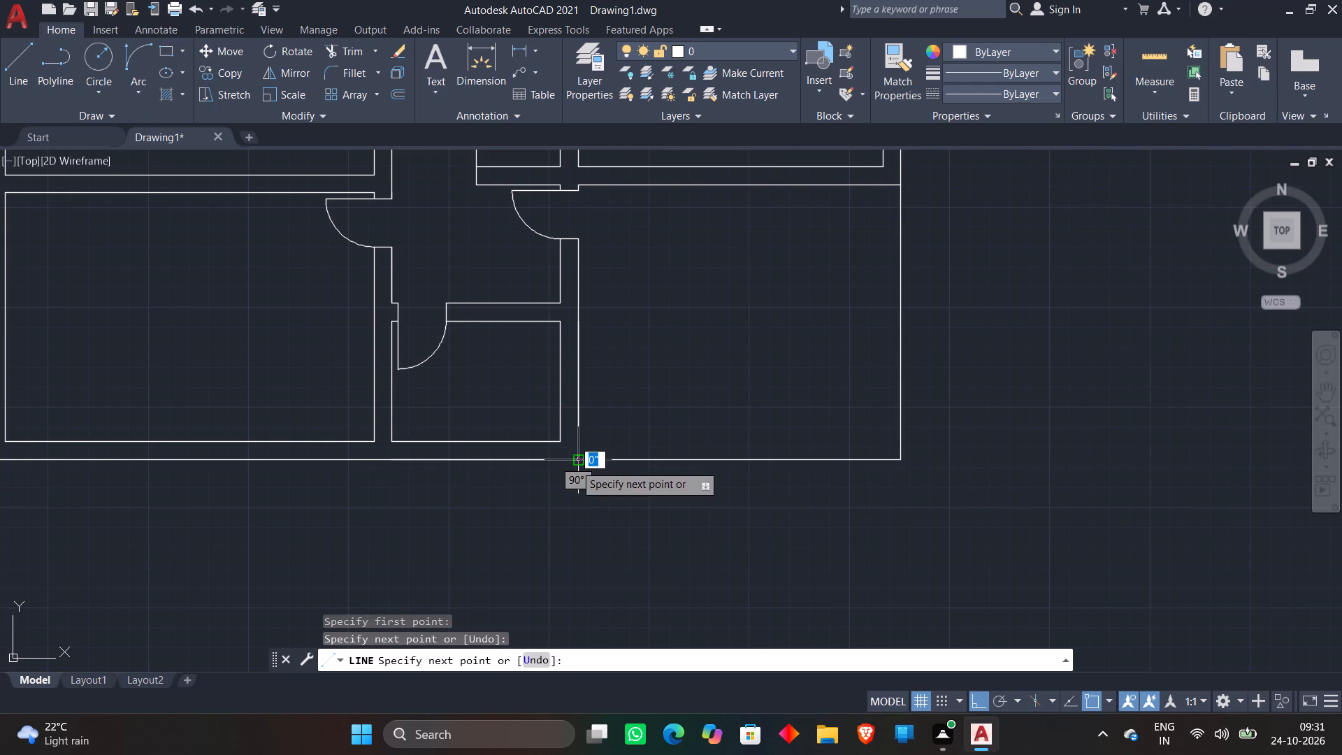
key(space)
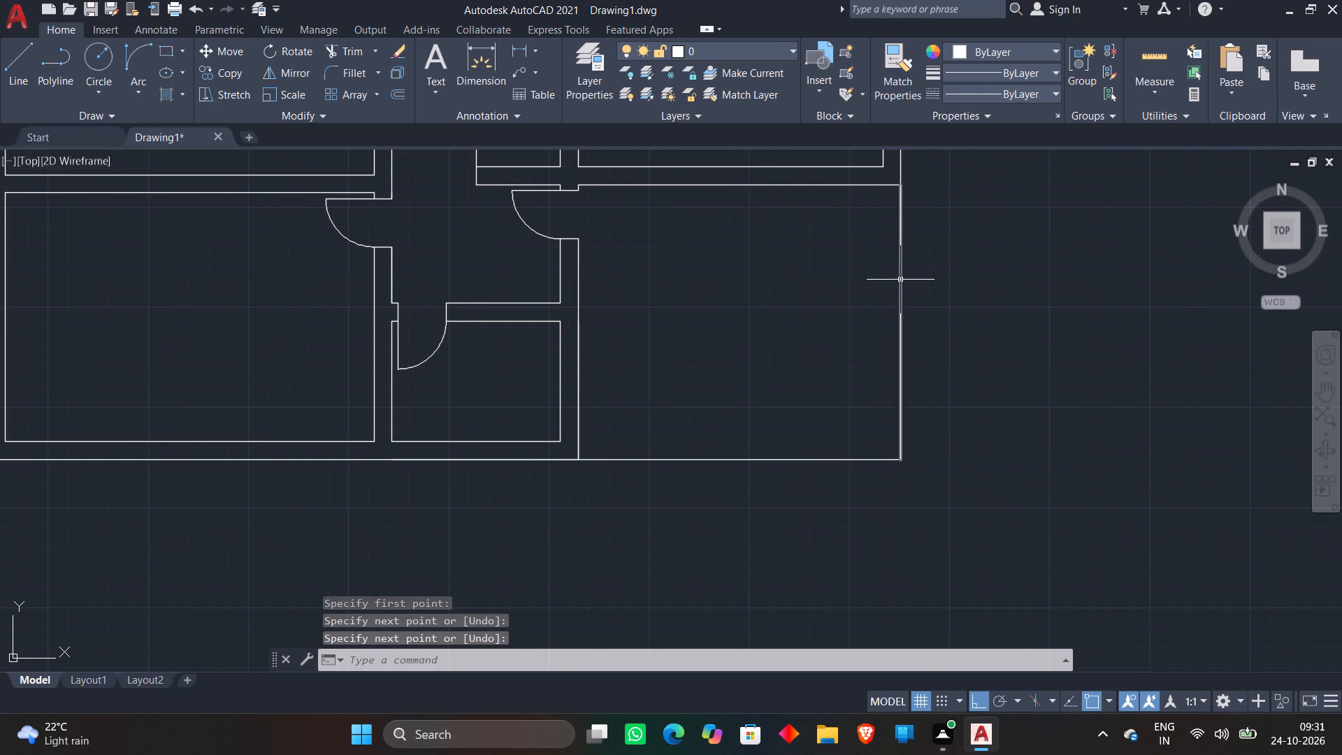
Join the vertical line and the new horizontal south line into one polyline.
click(900, 280)
click(672, 459)
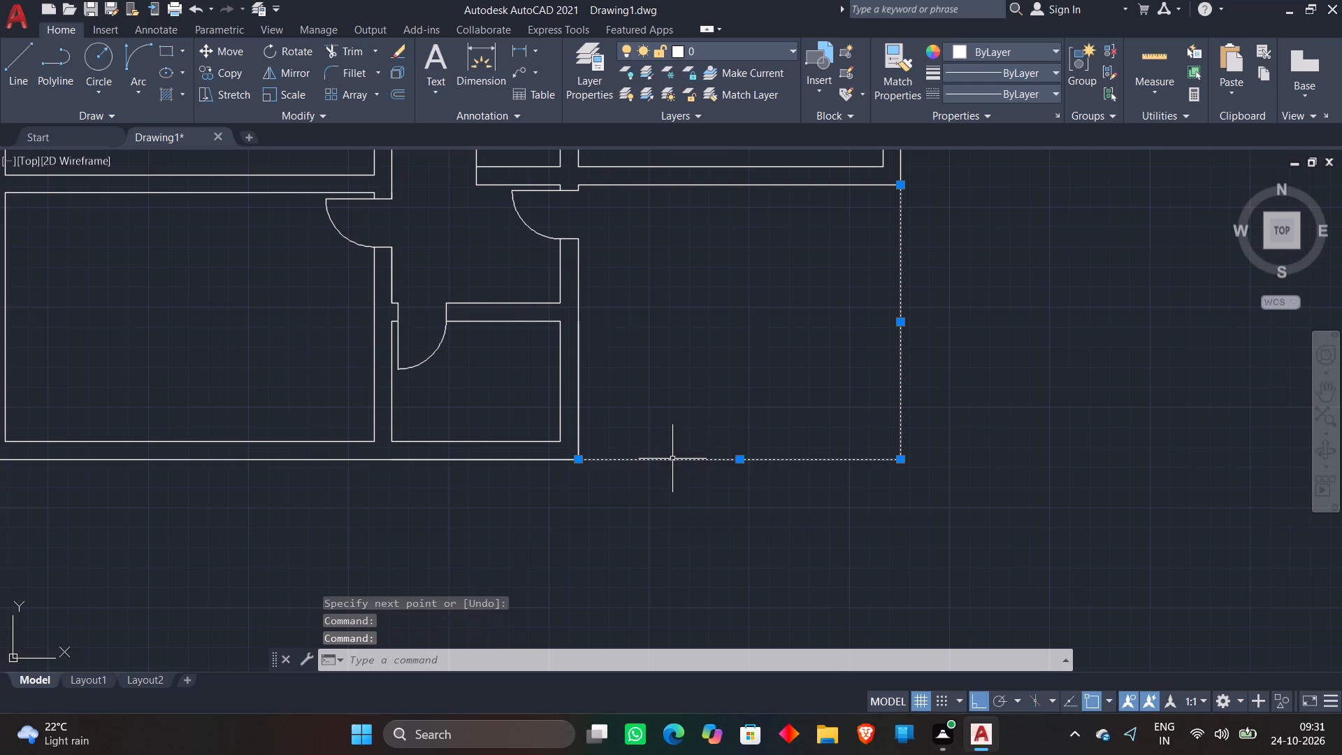
text(j)
key(space)
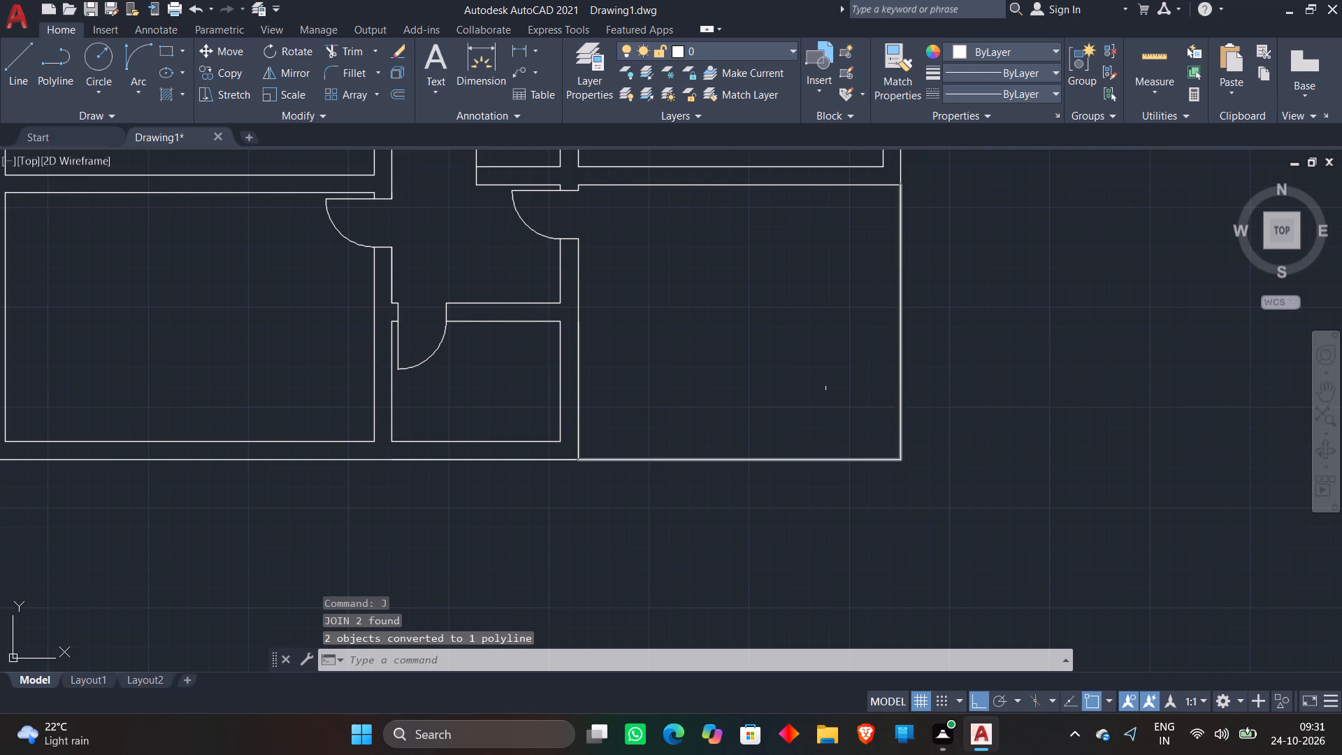
Offset the joined southeast polyline inward by 1', and offset the resulting copy inward by another 1'.
click(963, 365)
click(779, 490)
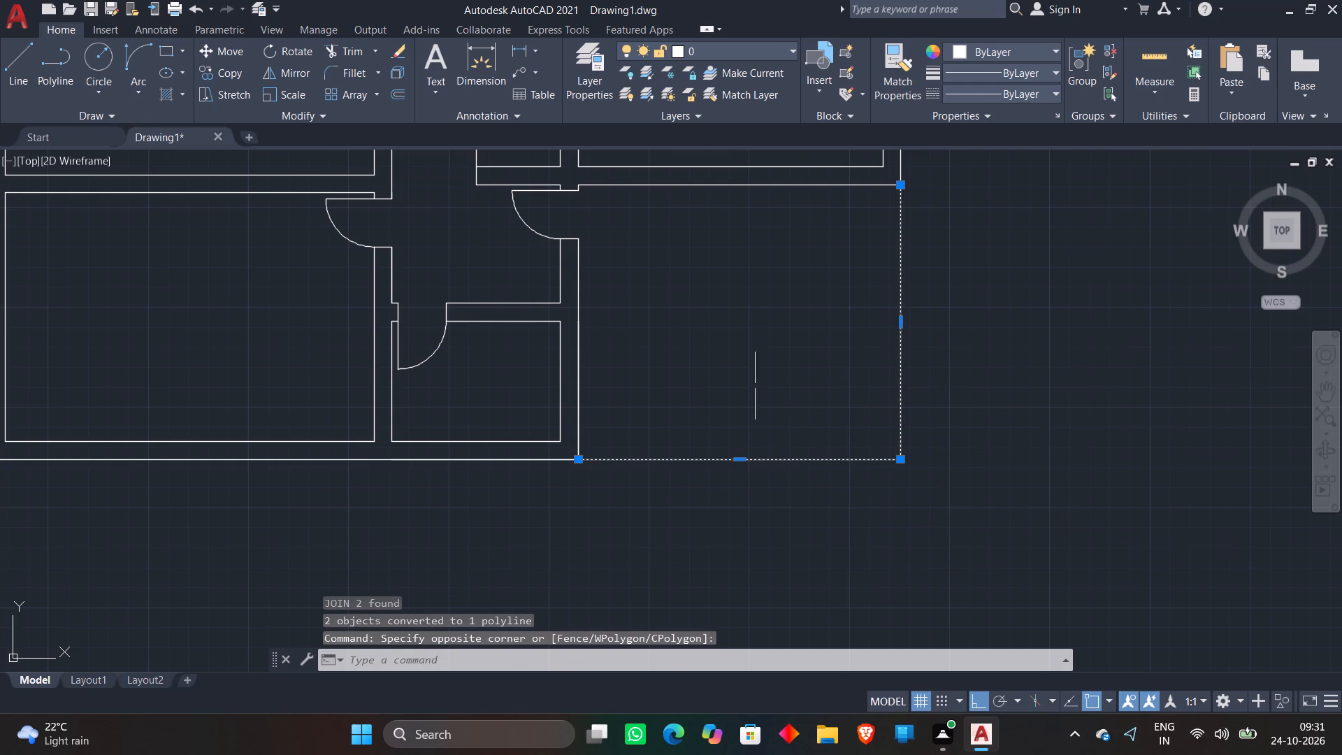
text(1')
key(Return)
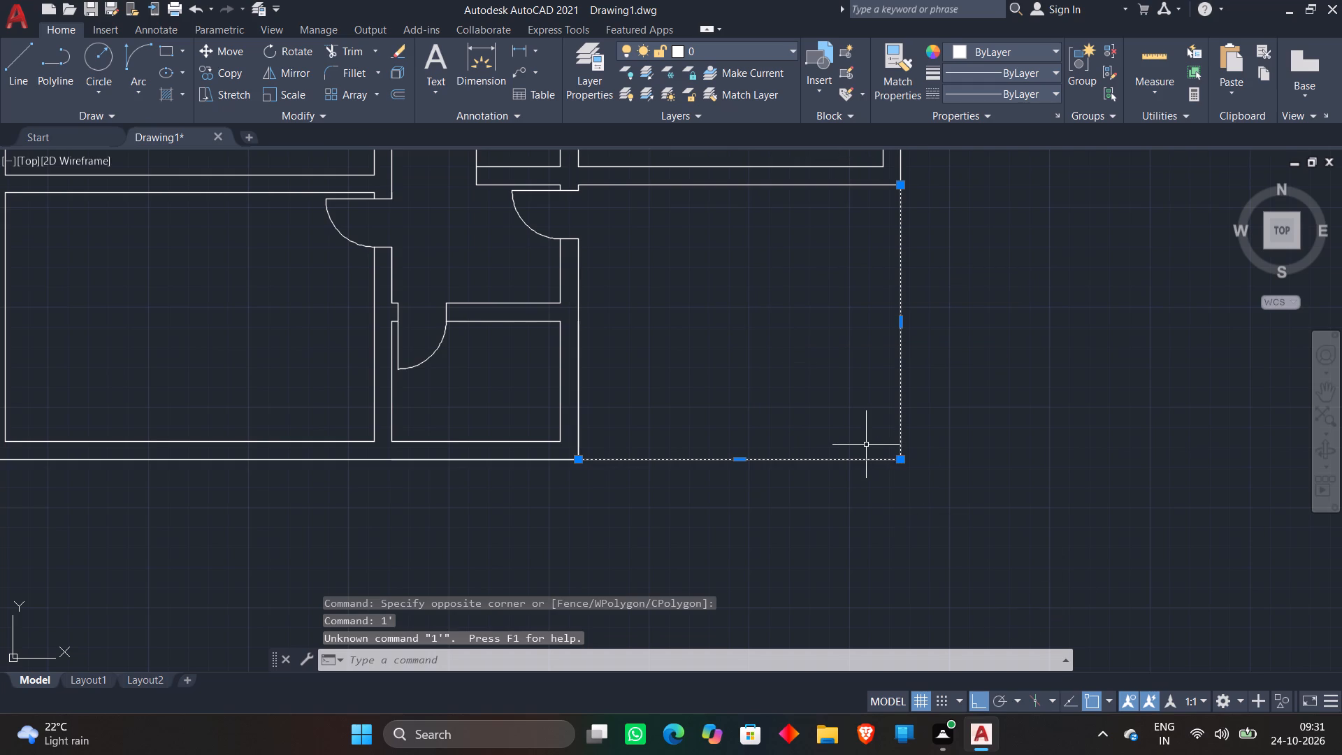
key(o)
key(Return)
text(1')
key(Return)
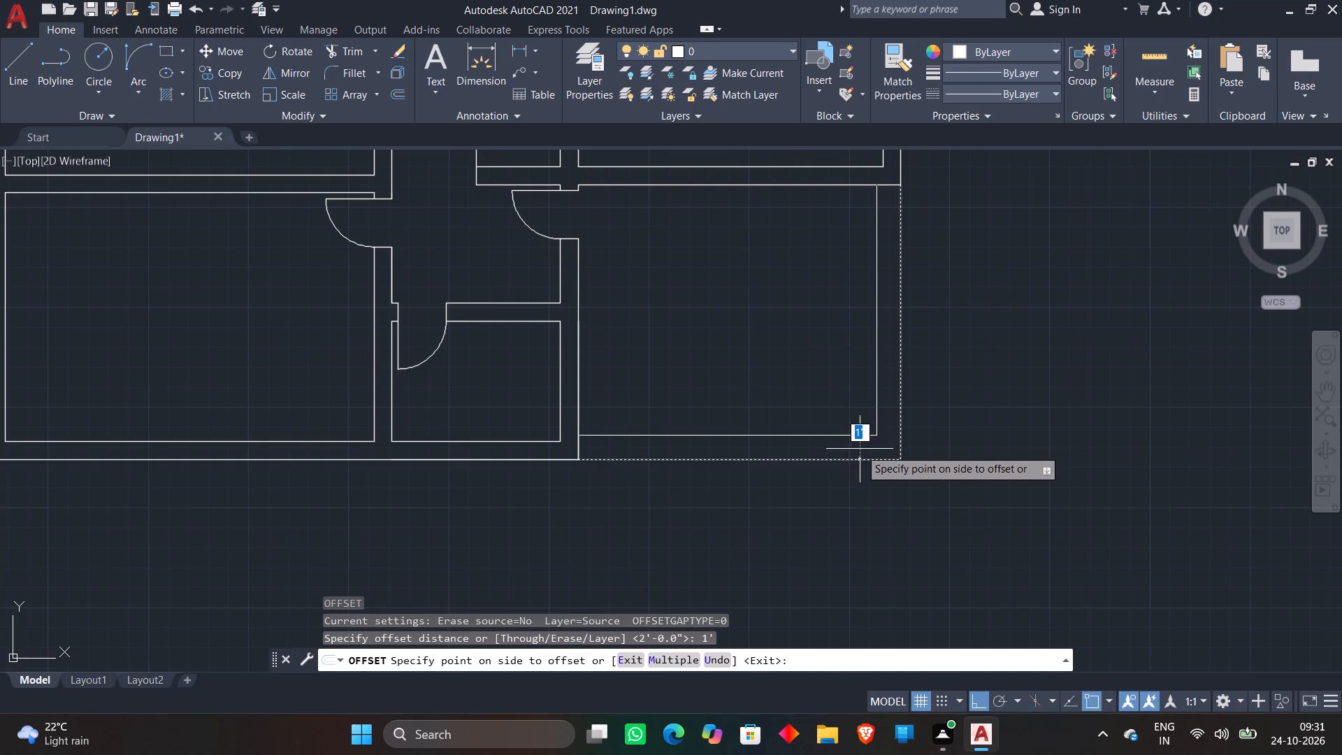
click(863, 410)
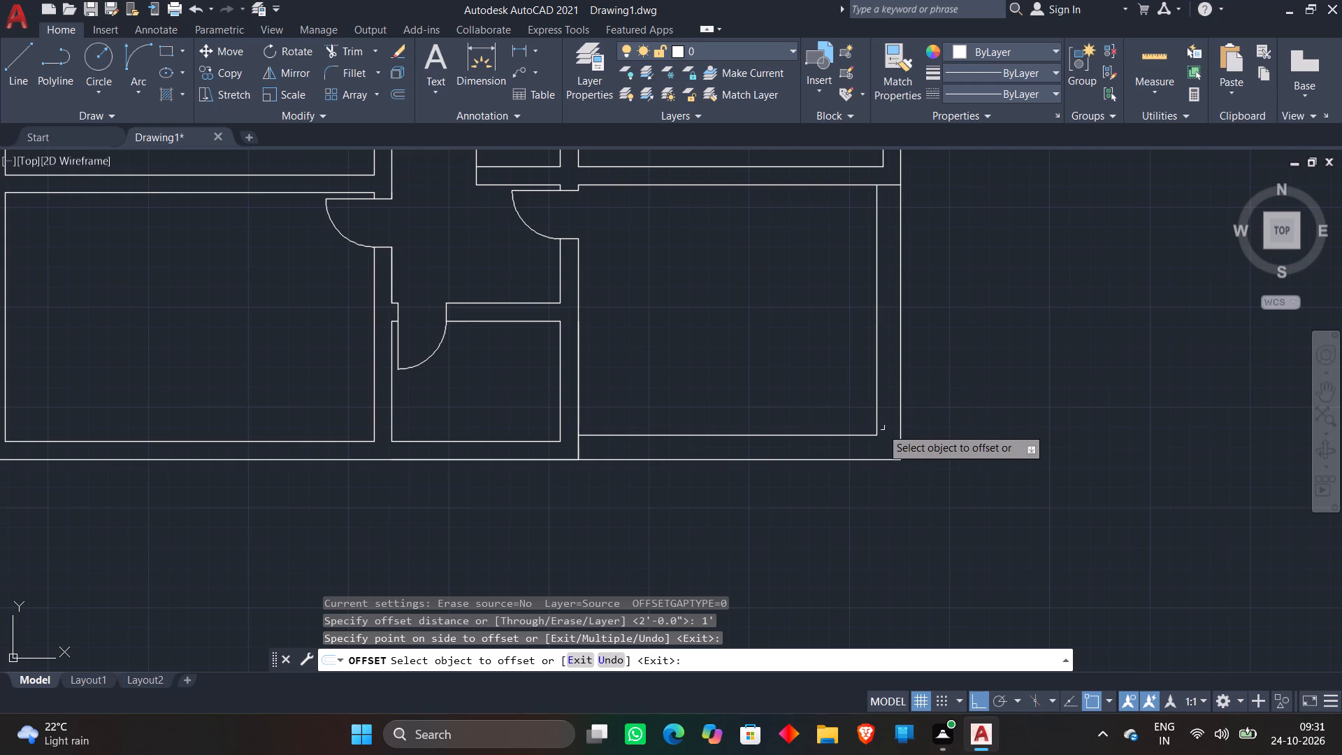
click(866, 431)
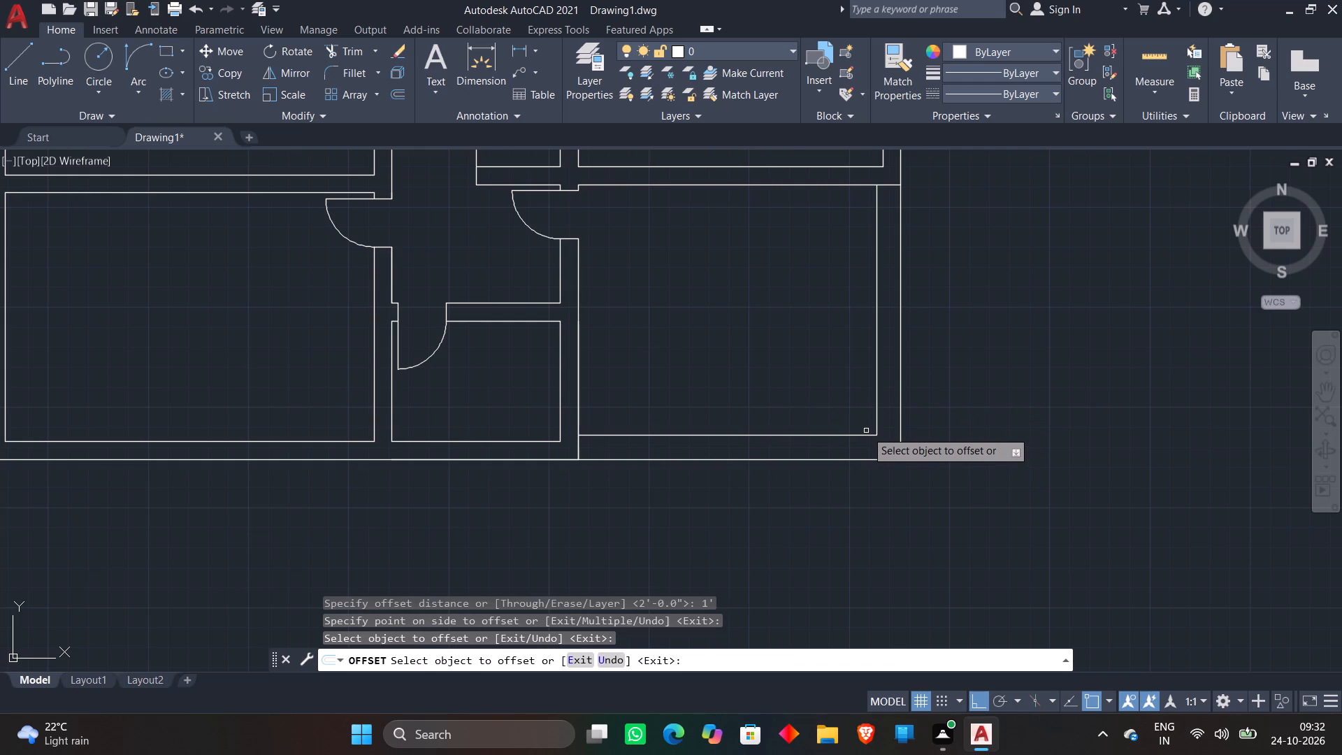
click(865, 436)
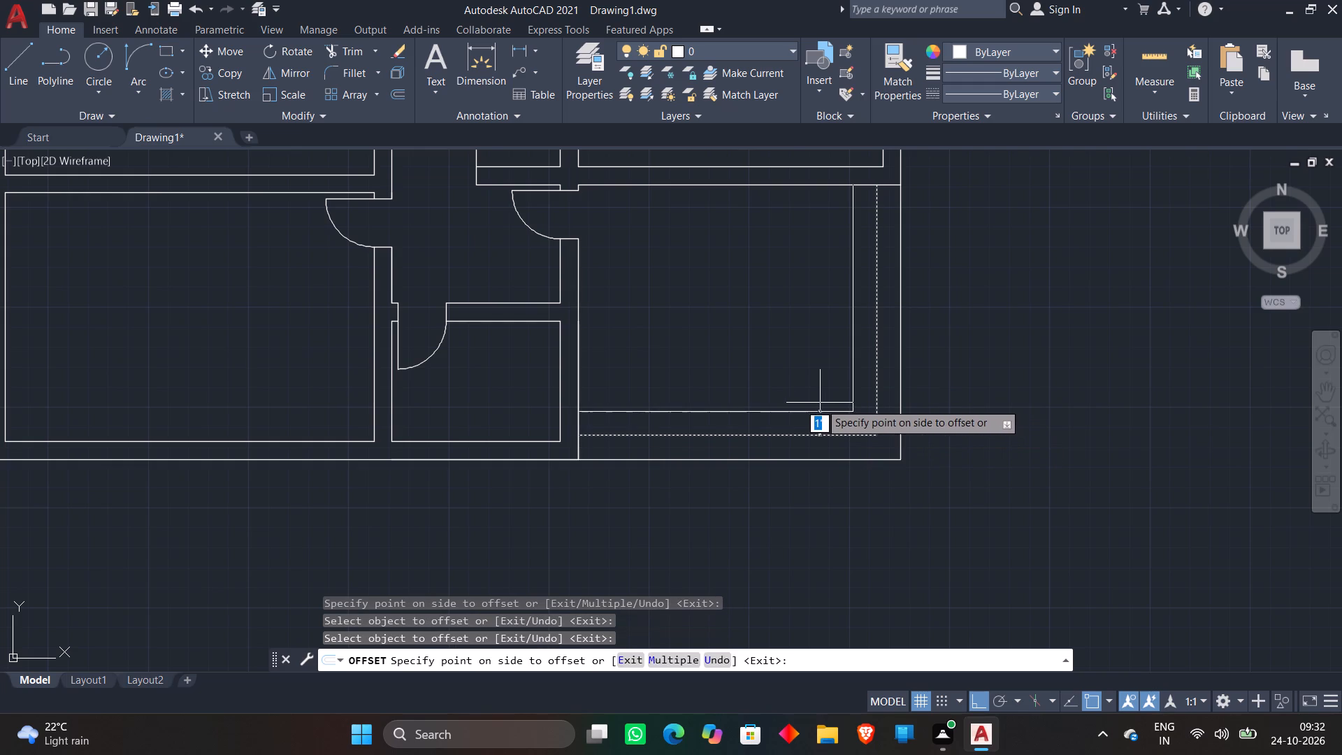
click(820, 403)
key(space)
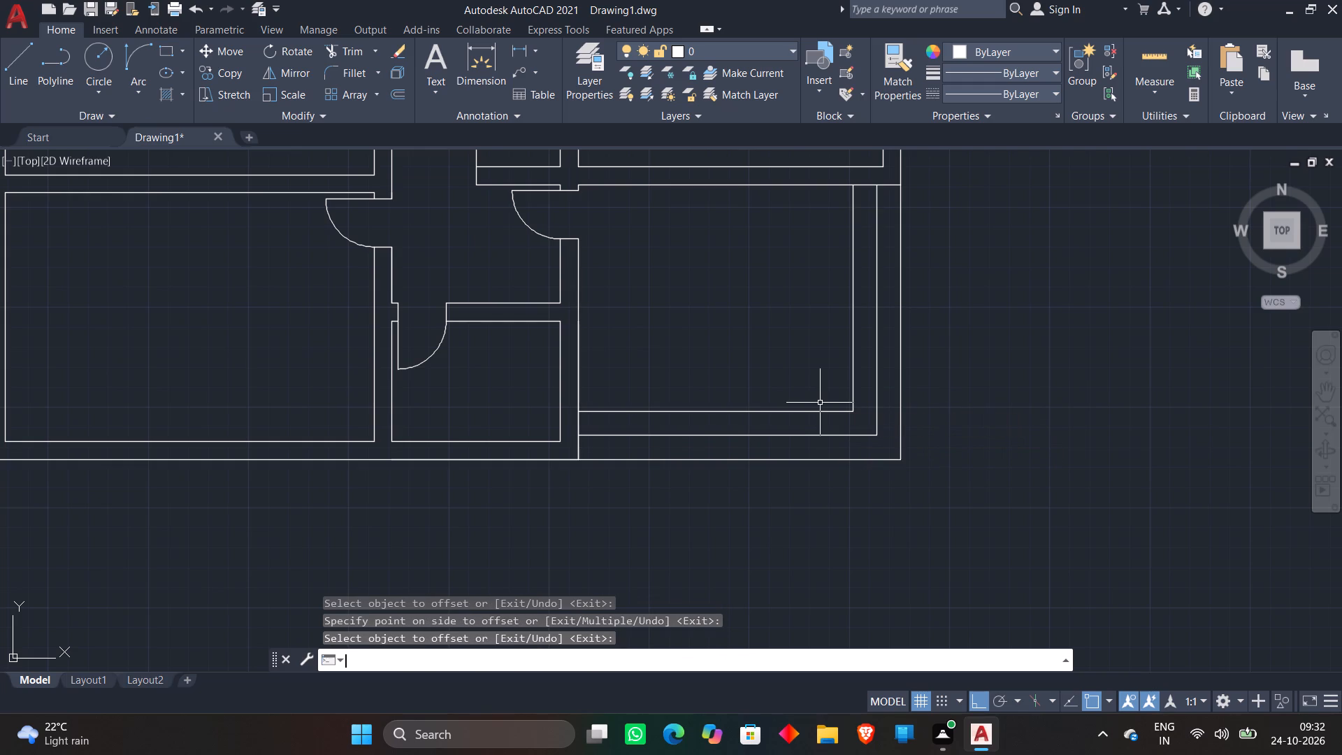
Draw a line from the plan's outer southeast corner 5' south, continuing west past the plan's west wall.
scroll(891, 403, down, 4)
scroll(902, 328, up, 4)
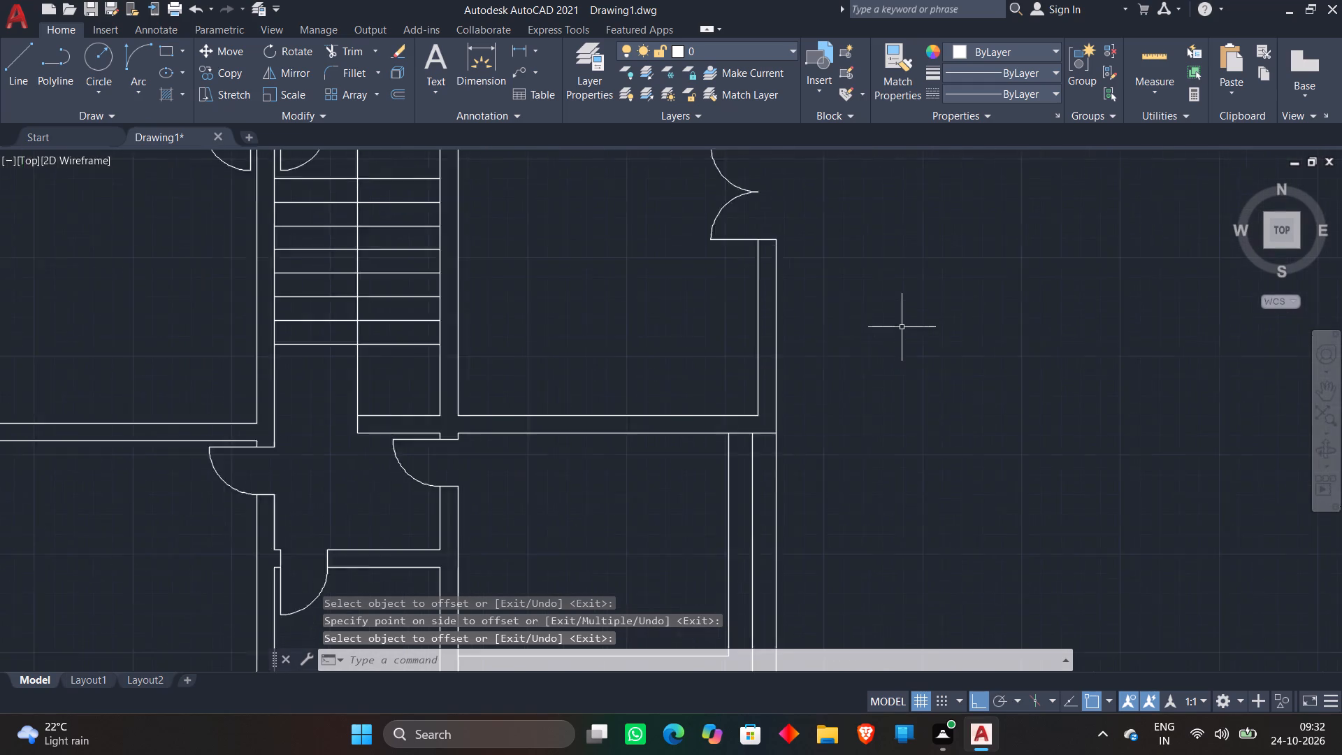
scroll(902, 327, up, 1)
scroll(902, 327, down, 3)
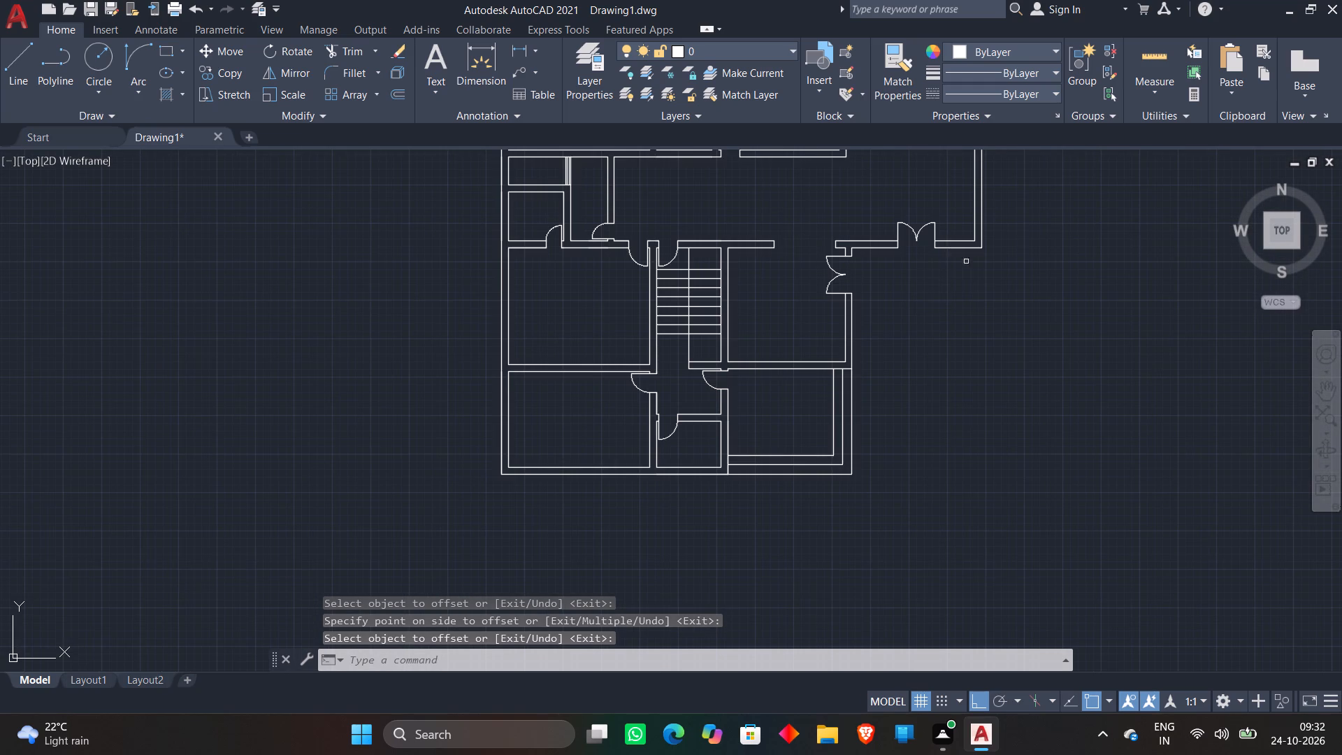
scroll(1112, 192, down, 1)
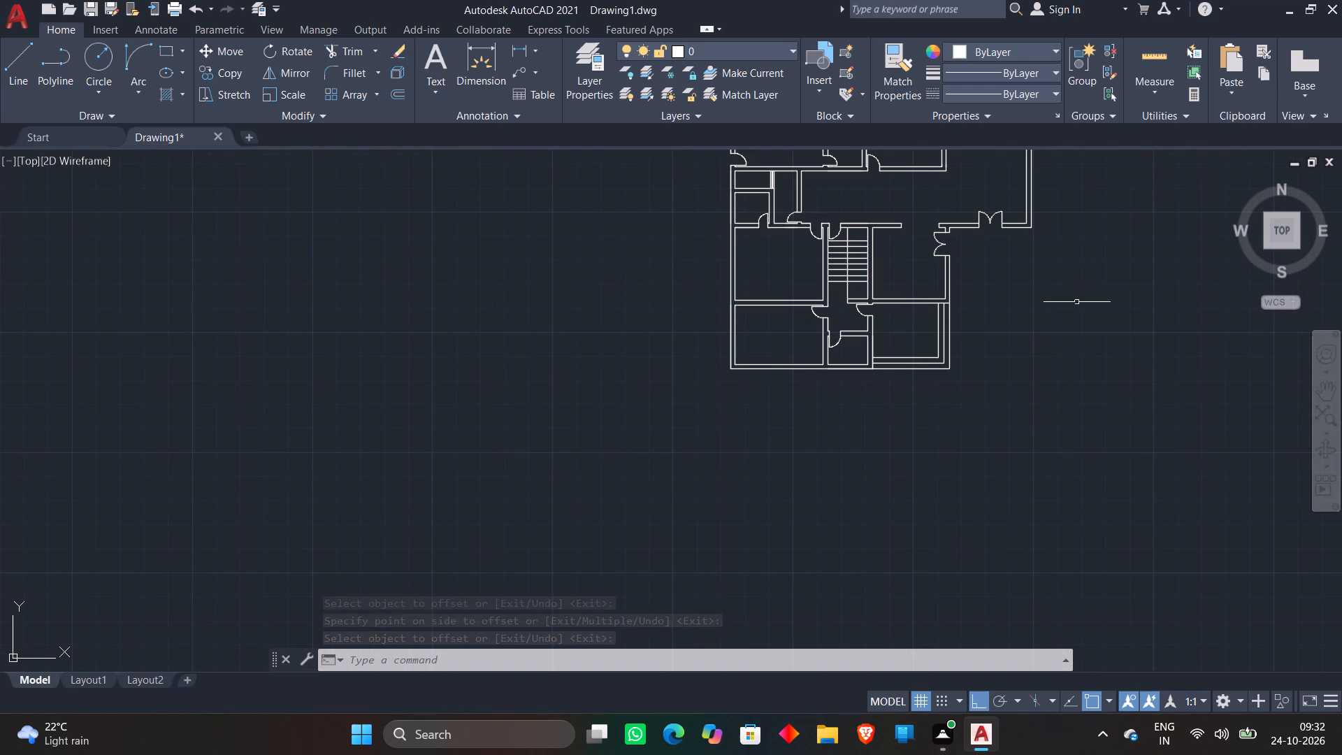
scroll(908, 366, up, 2)
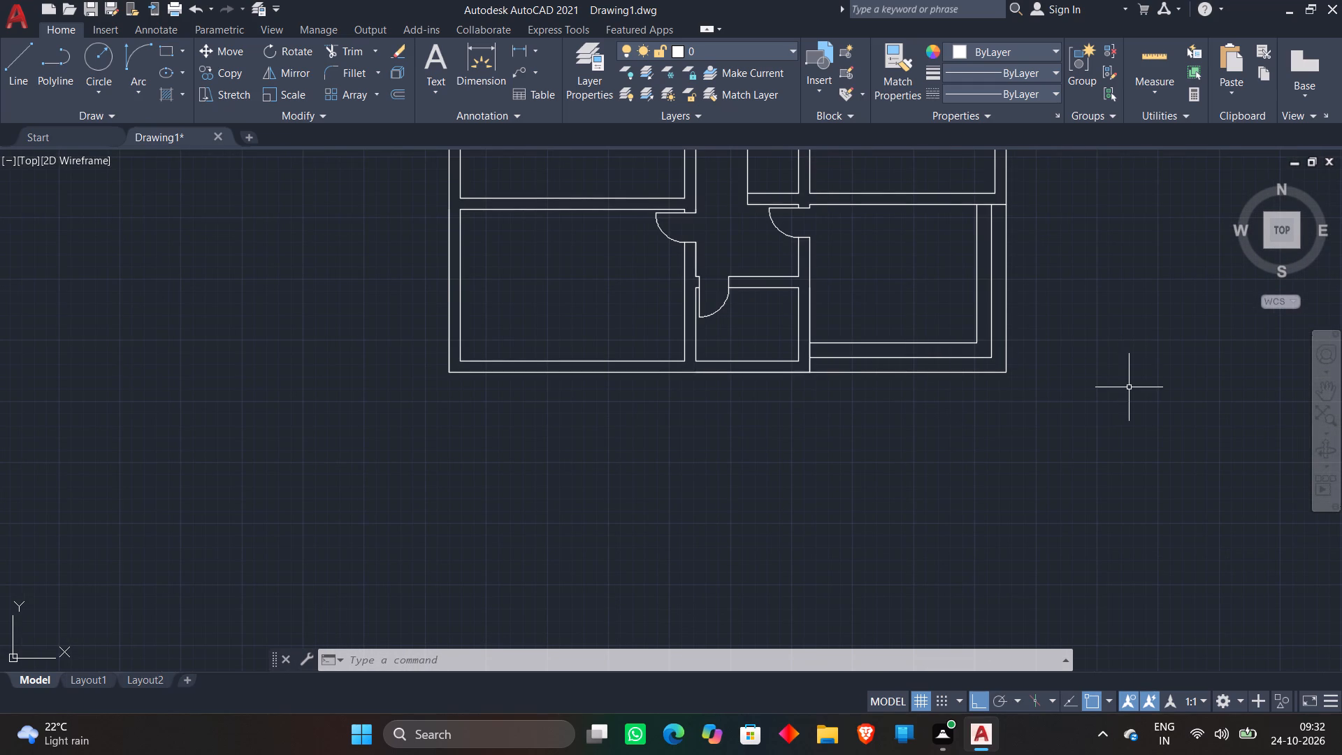
key(l)
key(Return)
click(1011, 375)
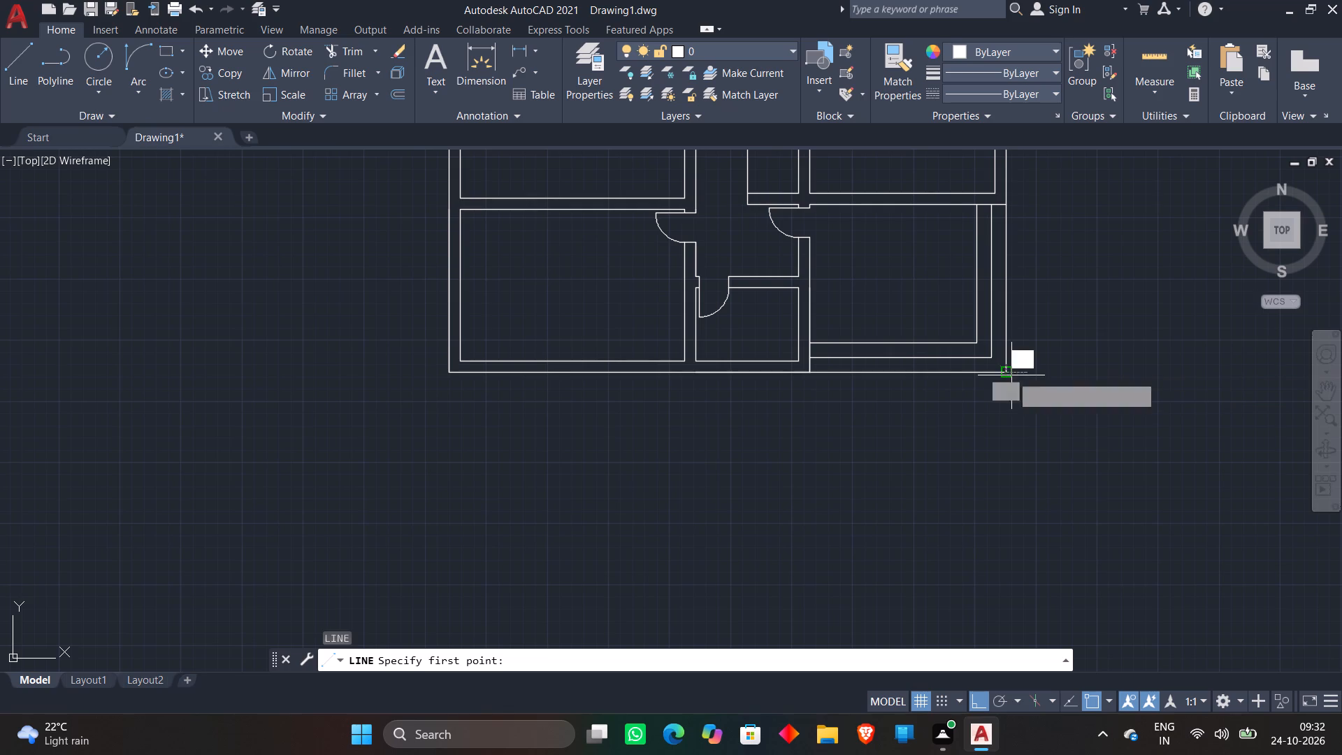
text(5')
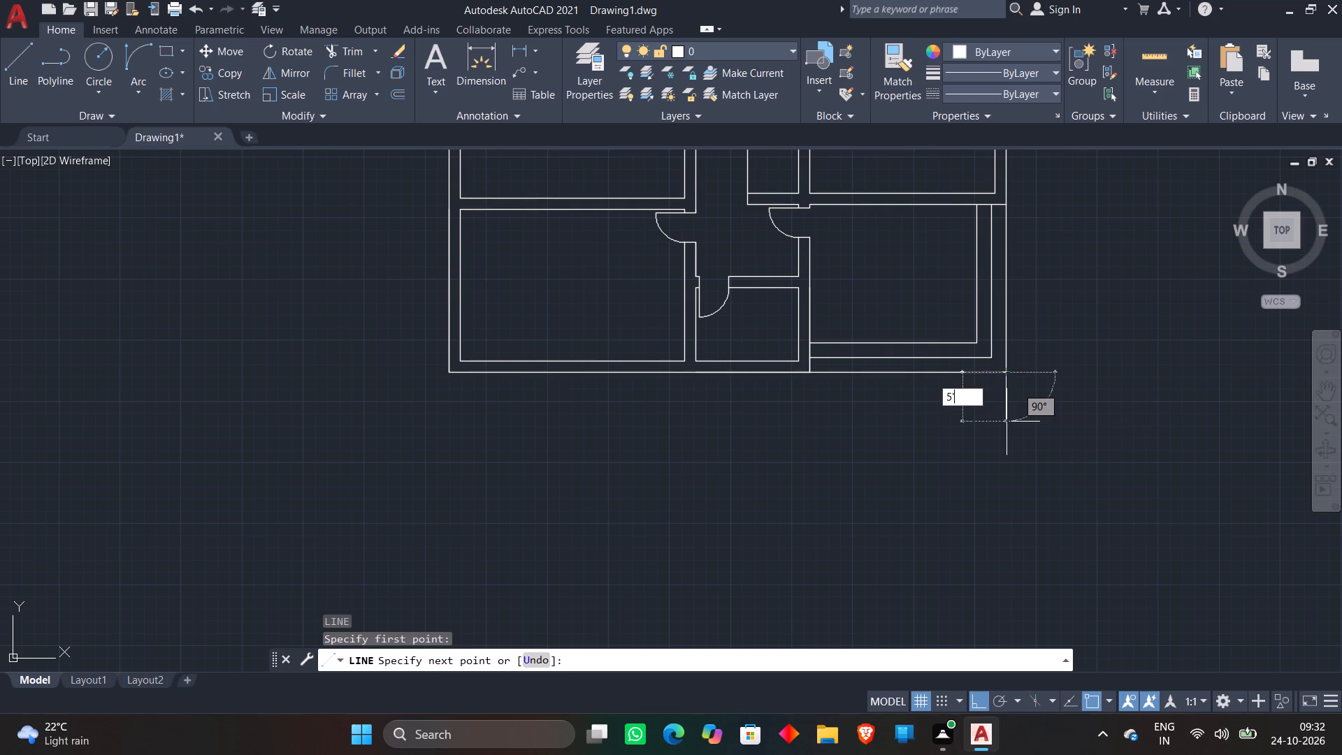
key(Return)
click(170, 517)
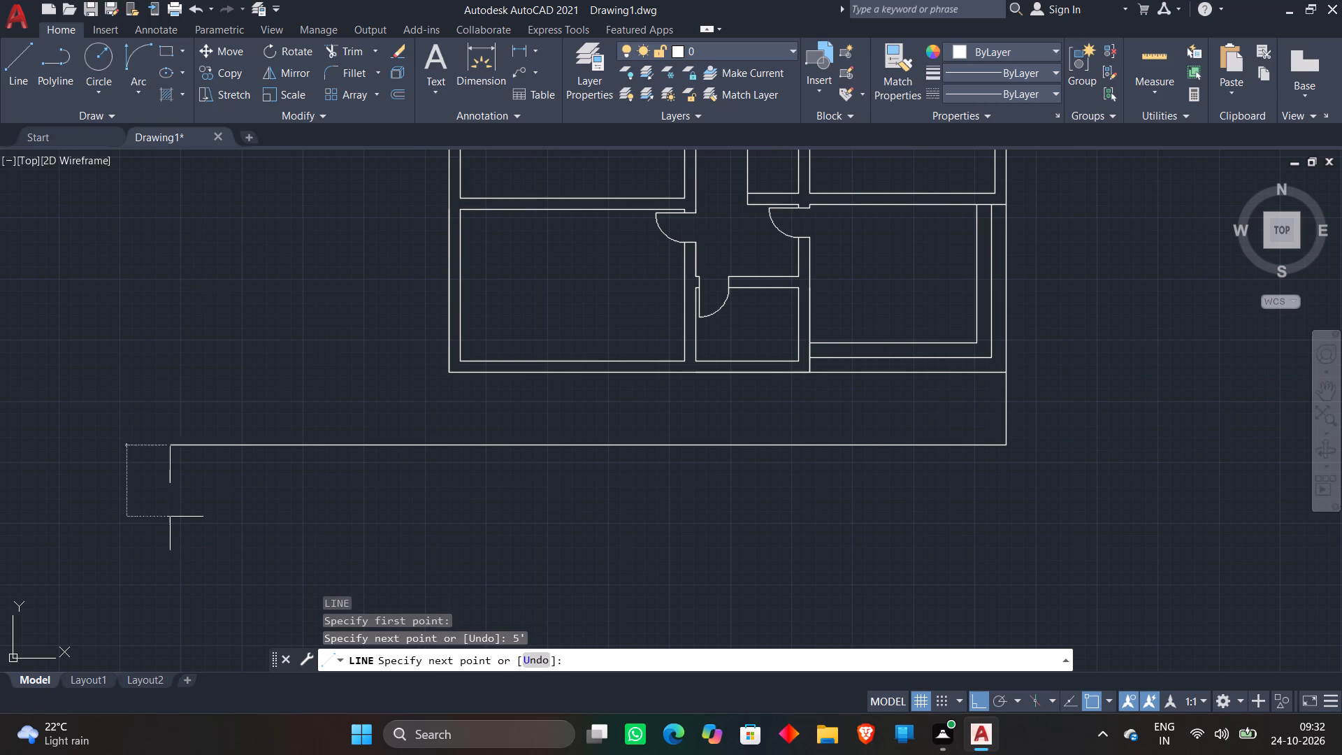
key(space)
Draw a line from the northeast block's outer southeast corner 5' east, continuing north past the plan's north wall.
scroll(811, 519, down, 1)
middle_drag(1075, 273, 757, 594)
scroll(790, 521, up, 2)
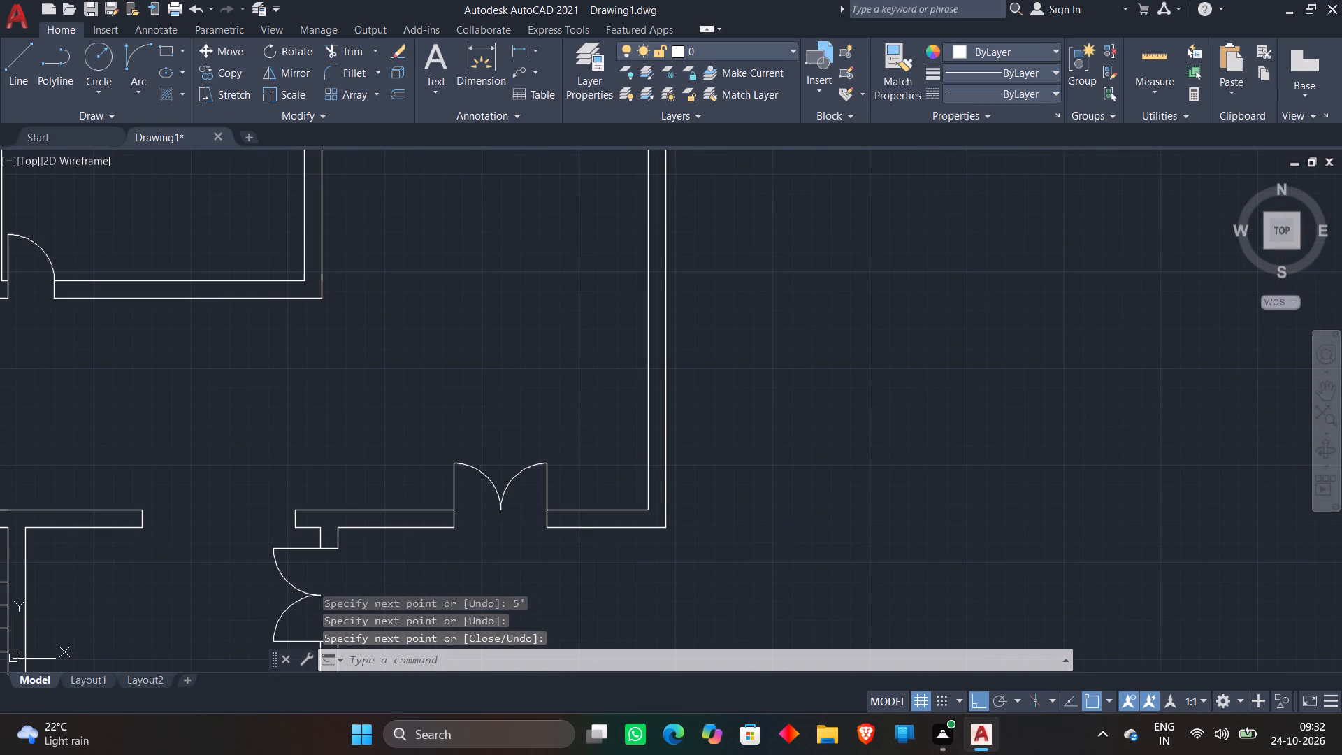
key(l)
key(Return)
click(669, 528)
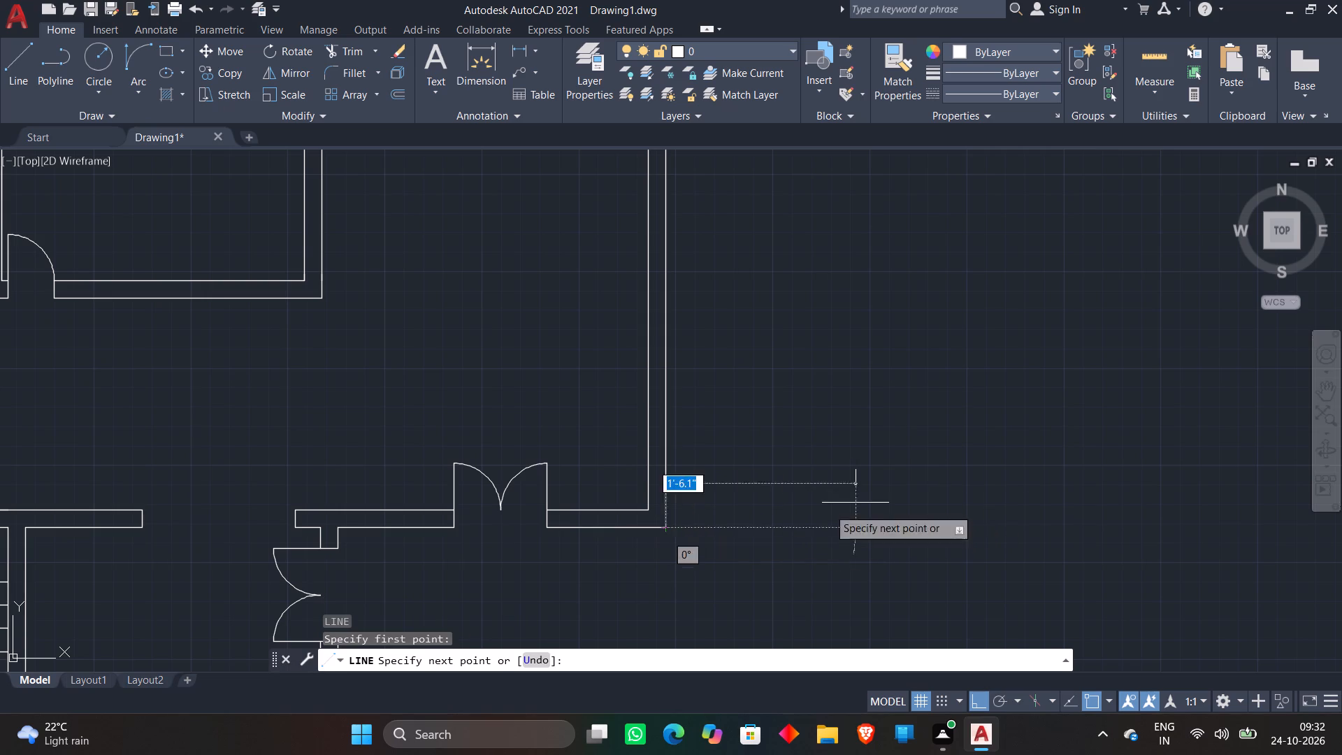
text(5')
key(Return)
scroll(917, 414, down, 2)
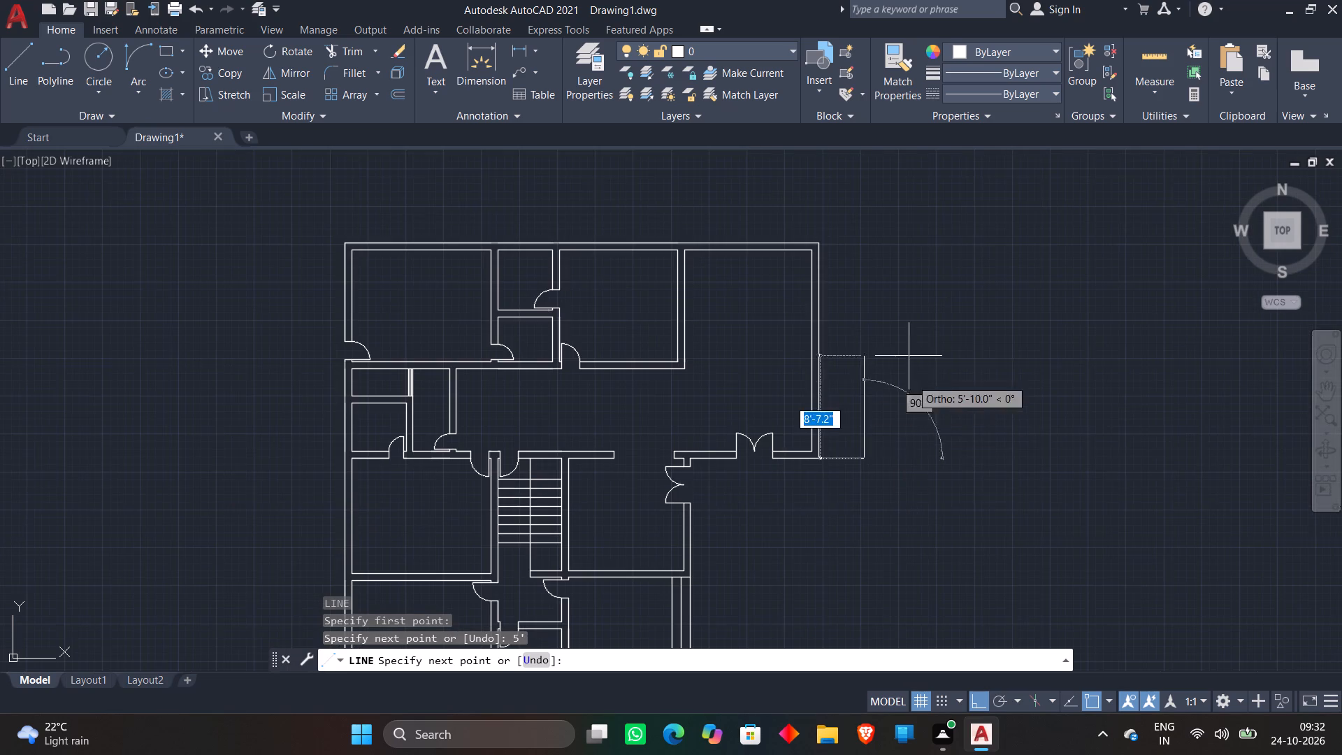
middle_drag(909, 329, 874, 419)
click(872, 267)
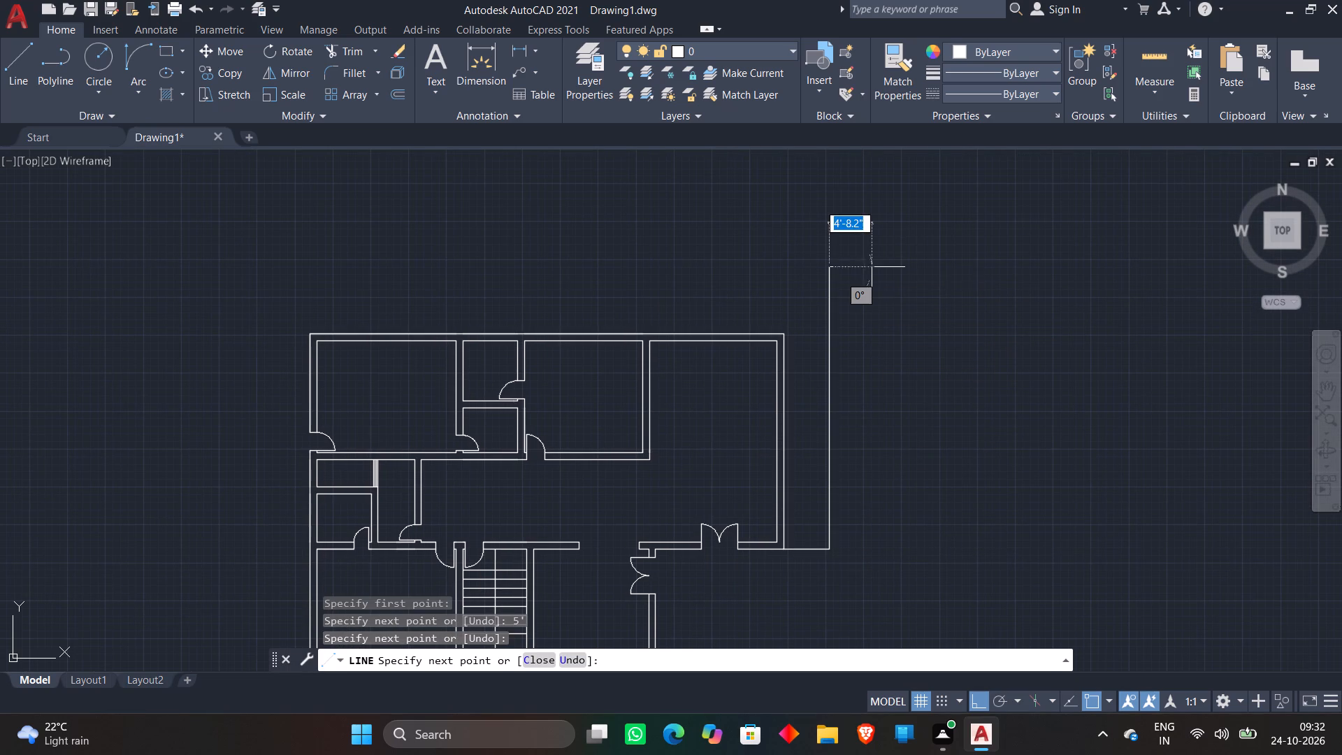
key(Escape)
Extend the plan's outer north wall line east to the new vertical line.
text(ex)
key(space)
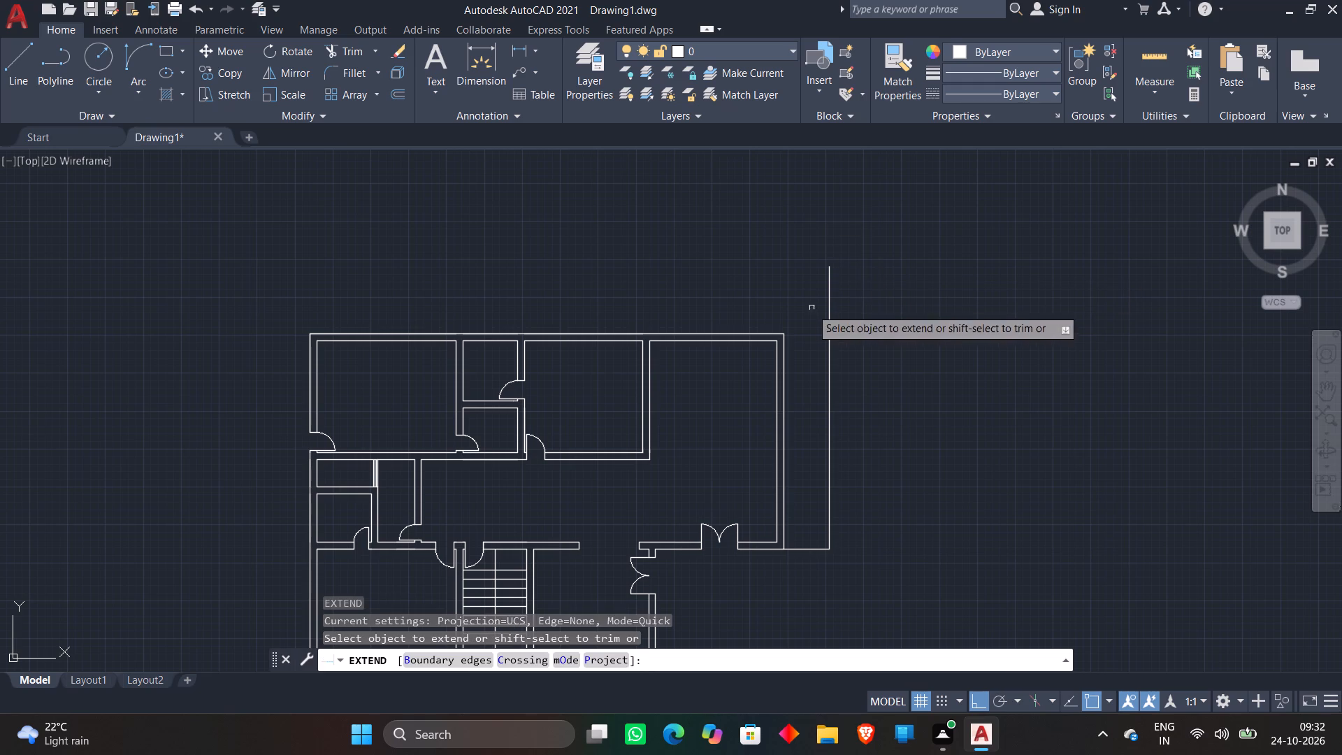
click(772, 333)
key(Escape)
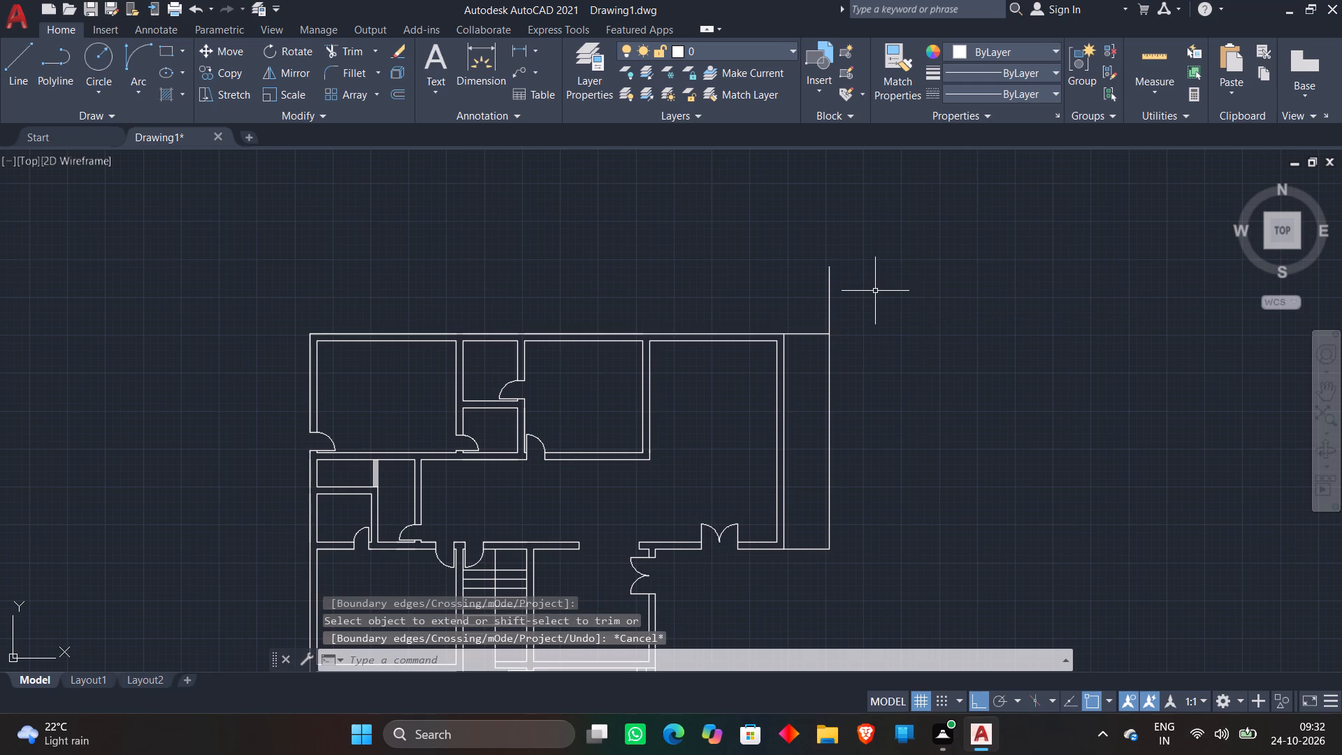
Trim the east vertical boundary line's overhang north of the extended outer north wall line.
text(tr)
key(space)
click(827, 300)
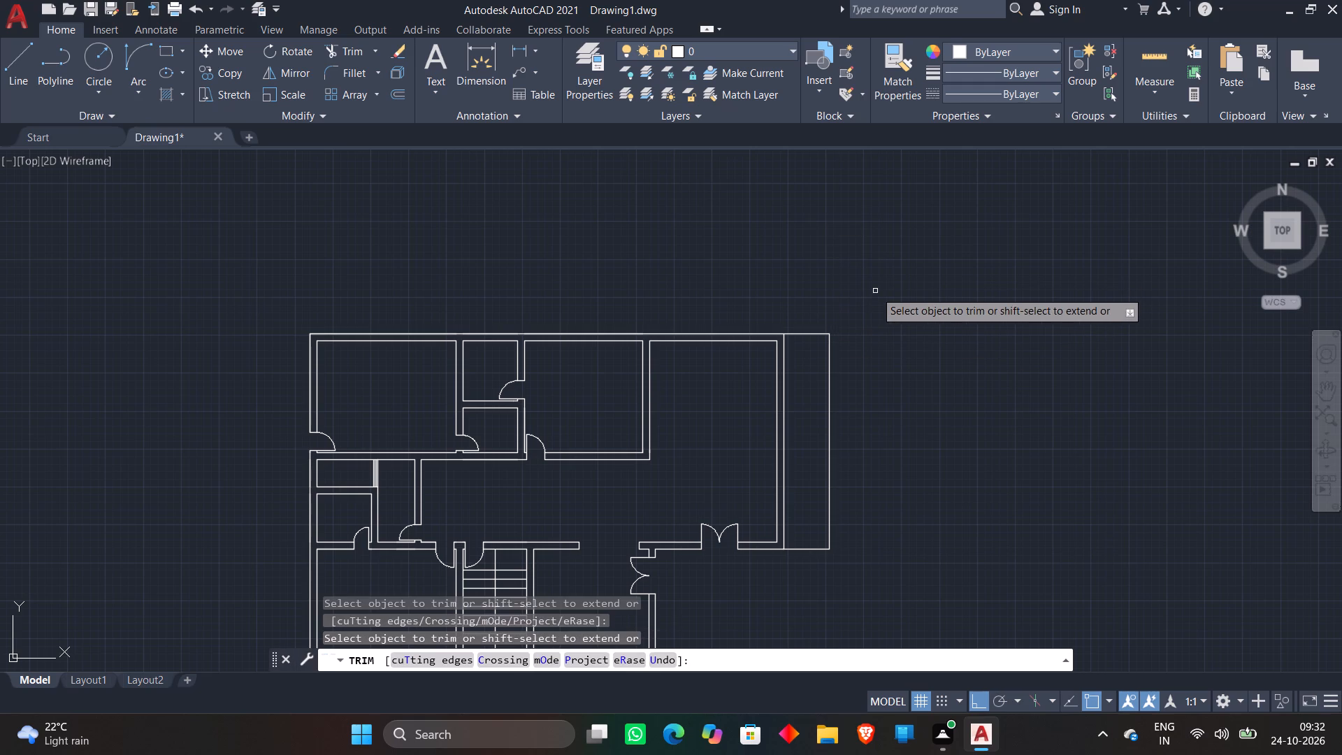
key(Escape)
Draw a line from the northeast corner of the extended north wall line 5' north, continuing west past the plan's west wall.
key(l)
key(m)
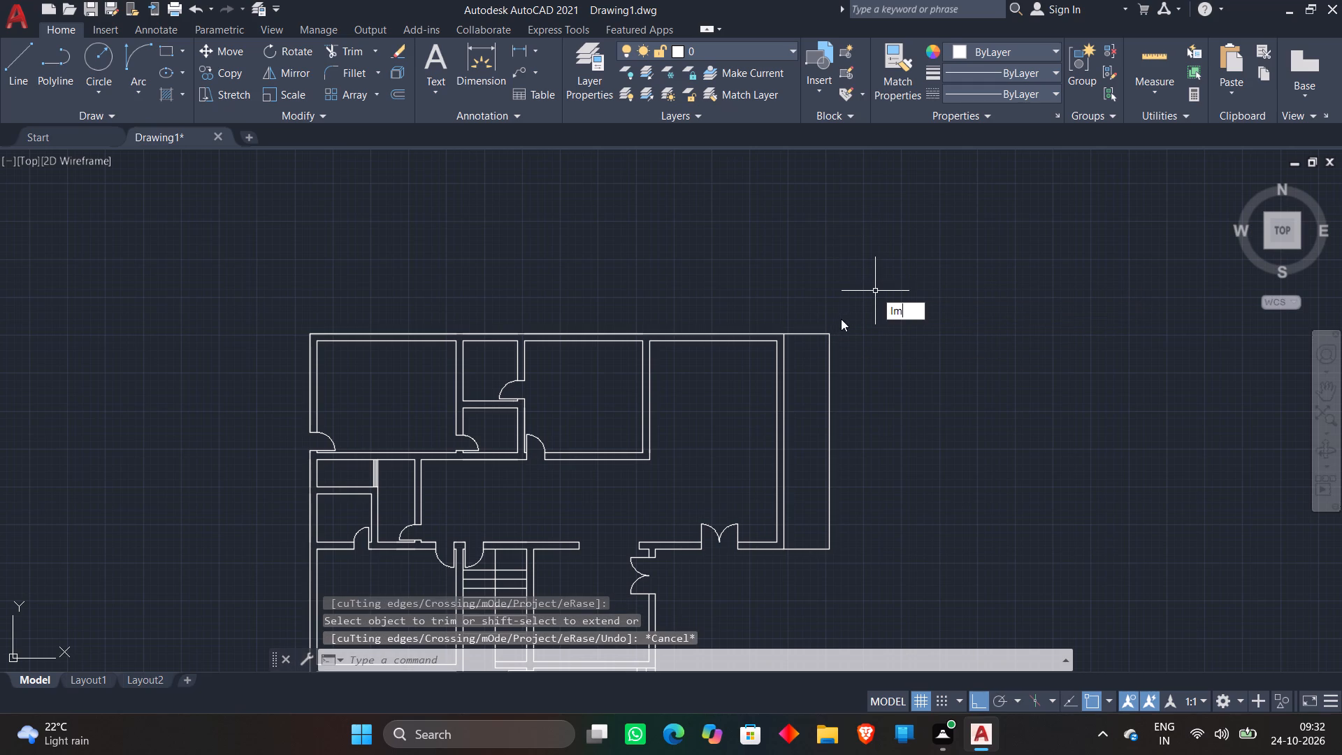
key(BackSpace)
key(BackSpace)
key(Return)
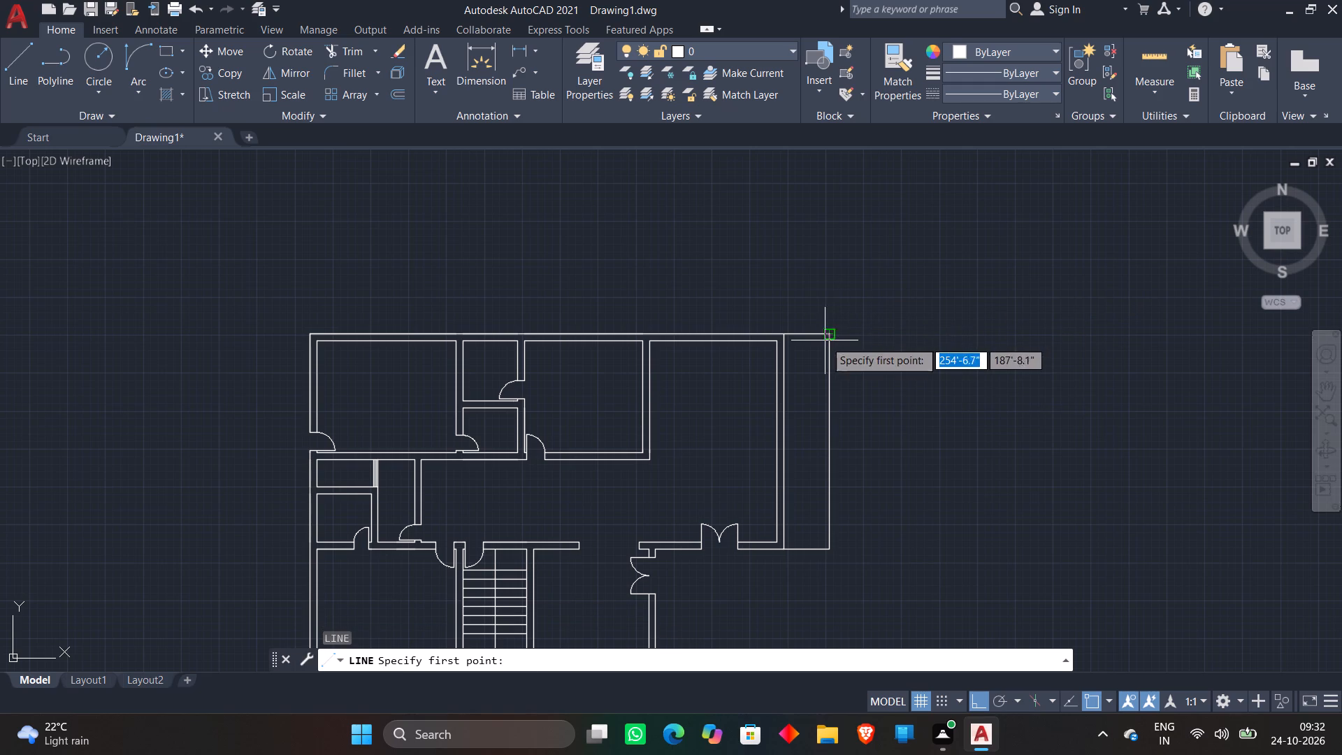
click(832, 329)
text(5')
key(Return)
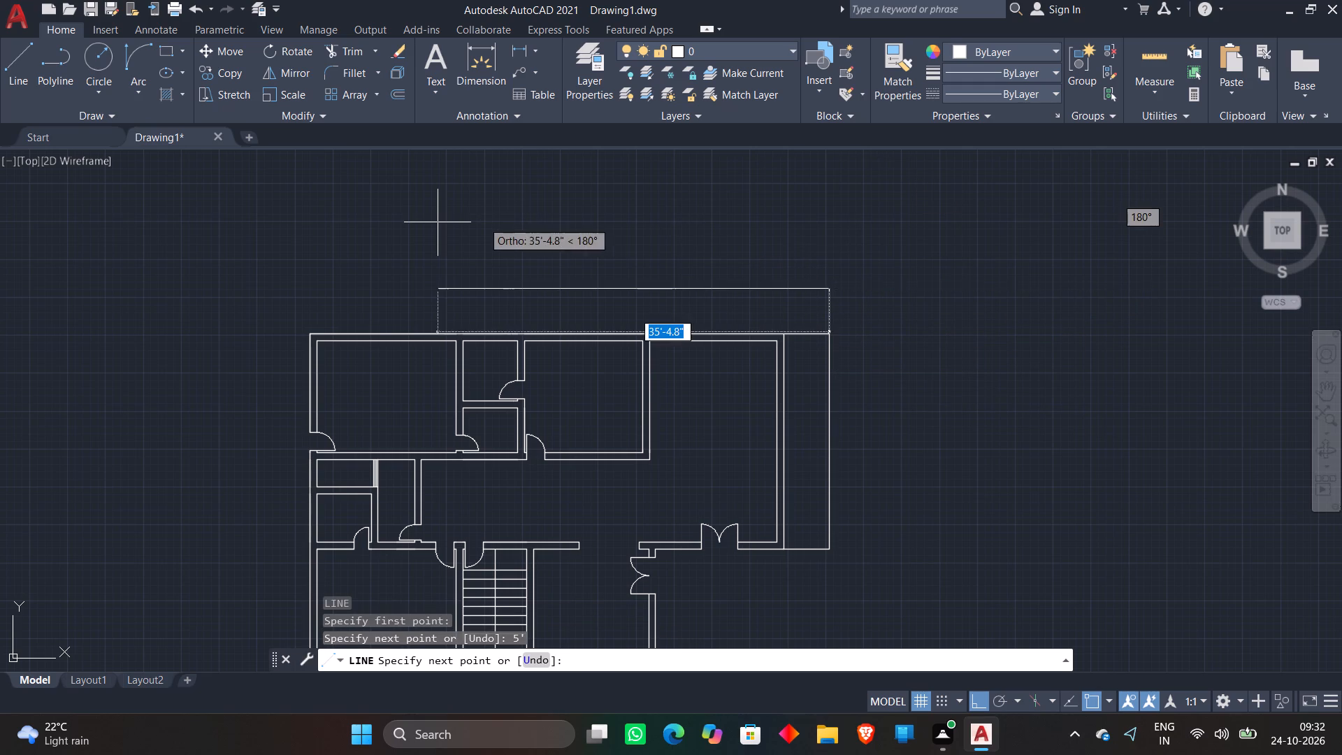
click(205, 206)
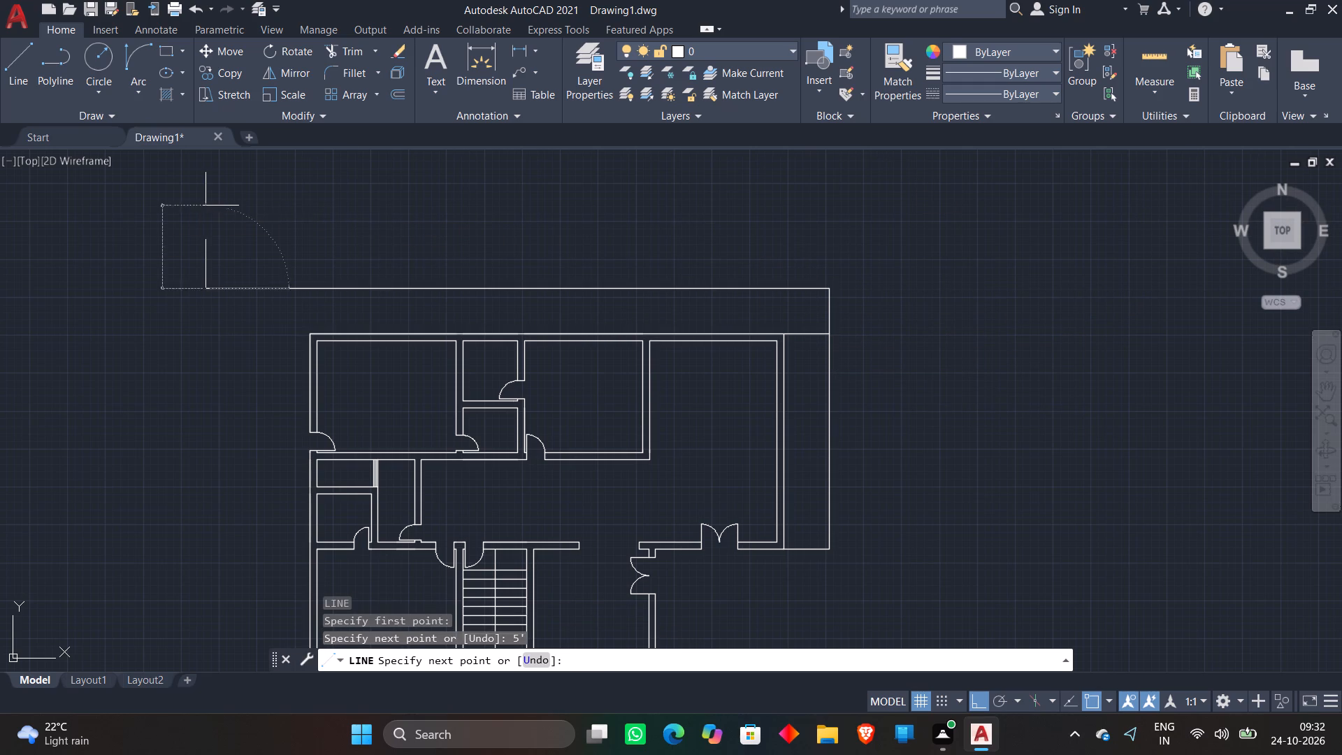
key(Escape)
Extend the plan's outer west wall line north to the new horizontal line.
scroll(302, 290, up, 2)
text(ex)
key(space)
click(315, 416)
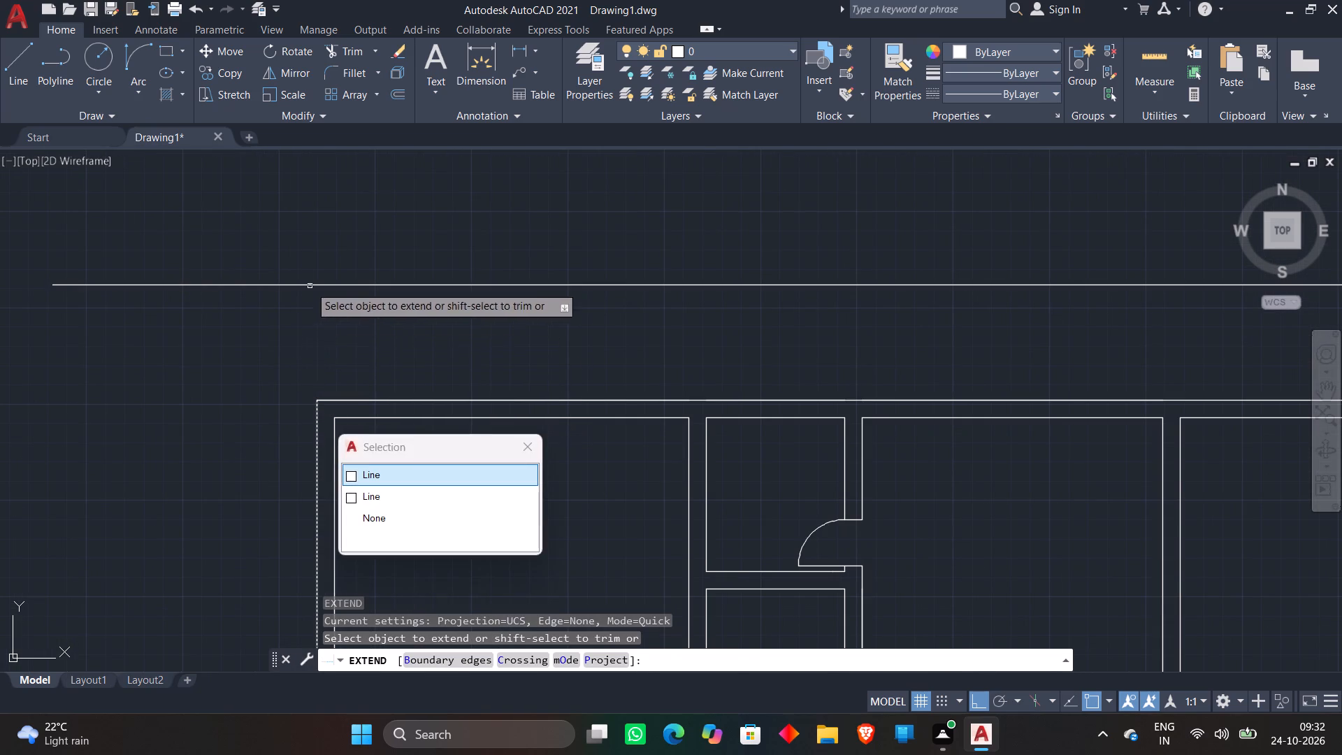
click(317, 432)
key(Escape)
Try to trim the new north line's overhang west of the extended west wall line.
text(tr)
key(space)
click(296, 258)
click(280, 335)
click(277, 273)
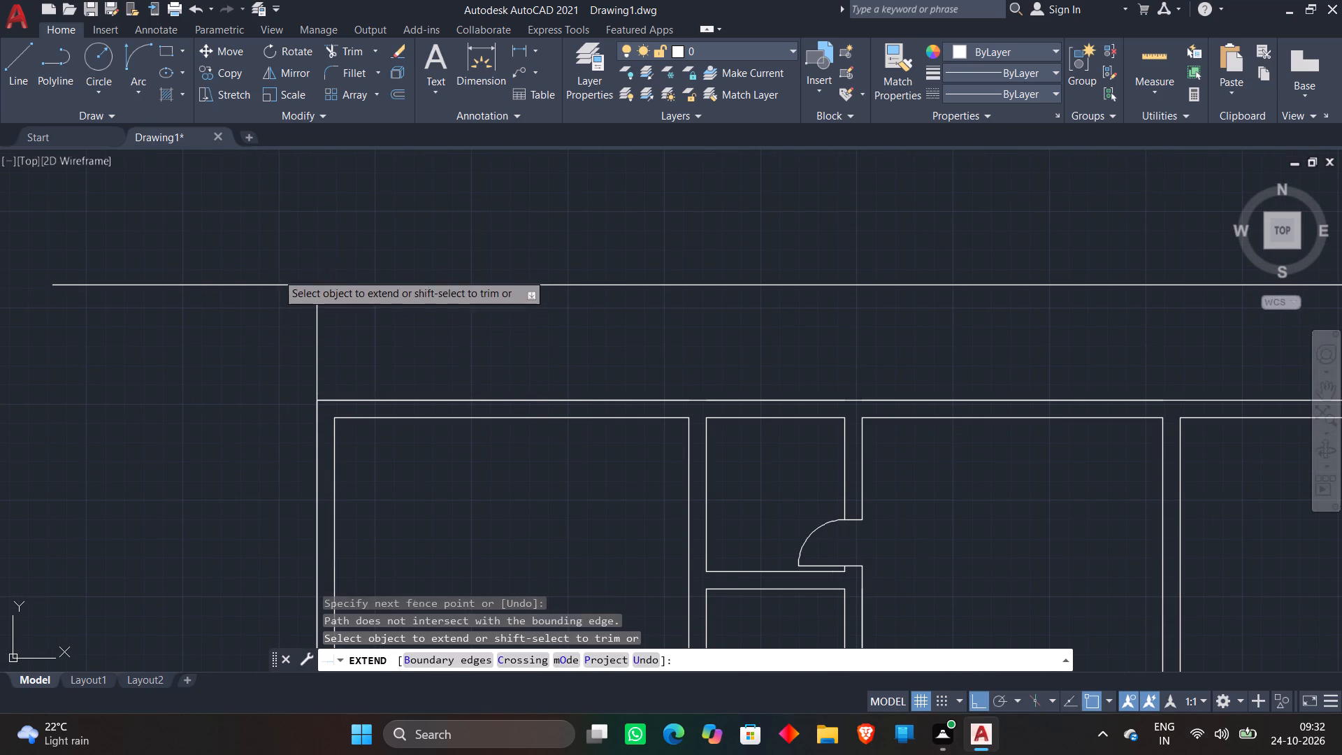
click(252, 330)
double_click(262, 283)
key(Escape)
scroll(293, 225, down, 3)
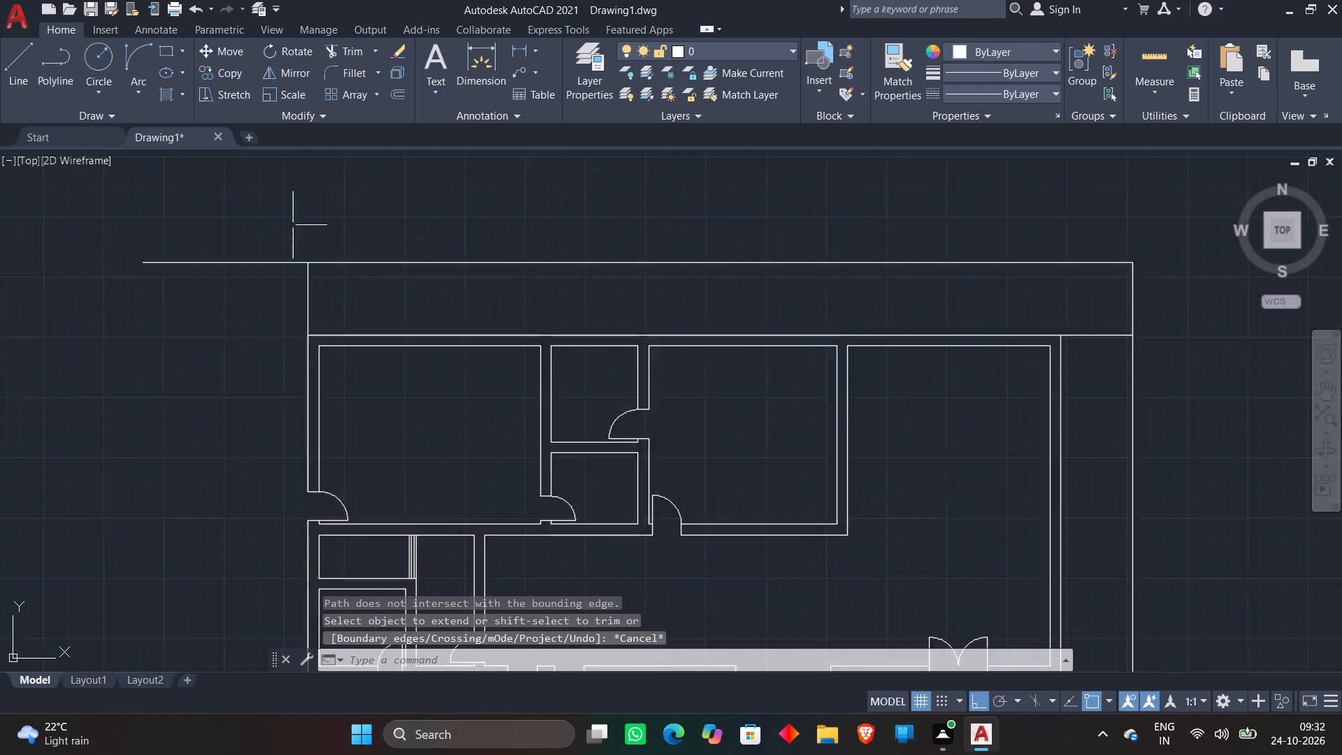
Trim the north boundary line's overhang west of the extended west wall line.
middle_drag(276, 233, 410, 252)
scroll(398, 238, up, 2)
key(t)
key(r)
key(space)
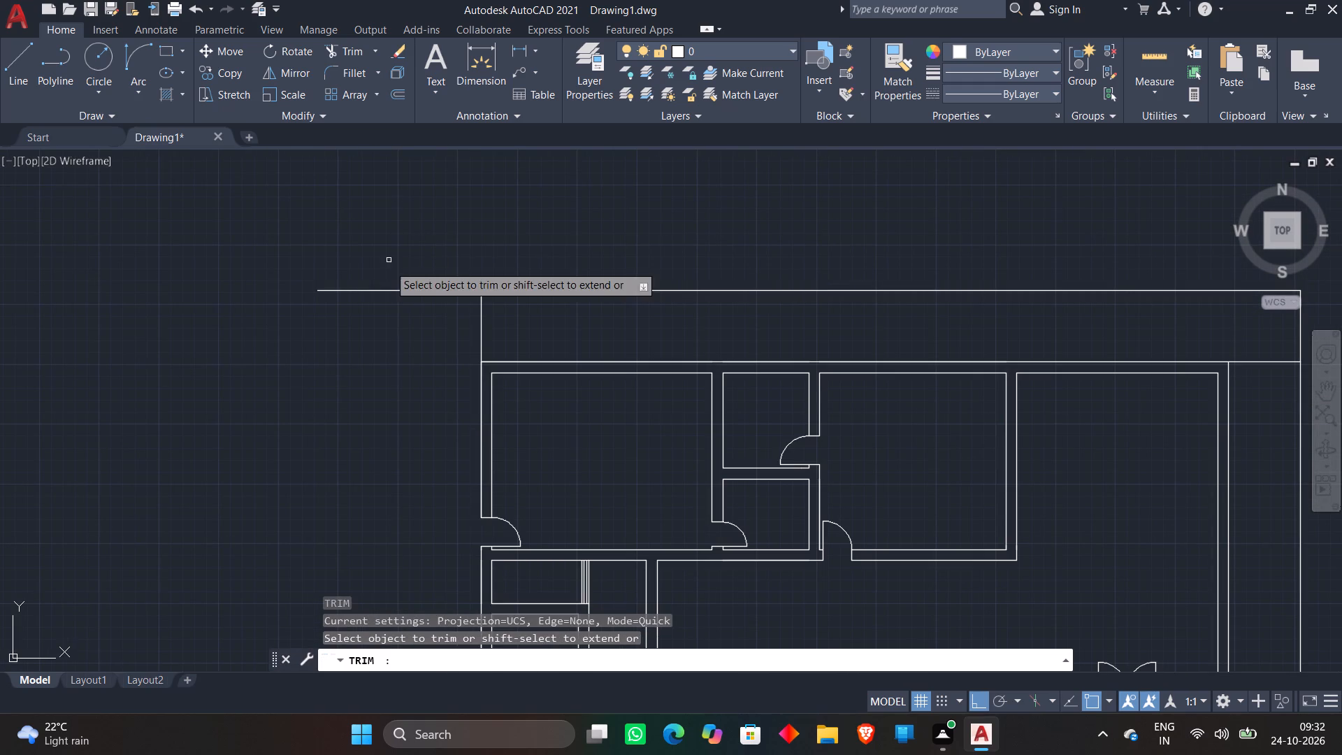
click(386, 278)
click(373, 317)
key(Escape)
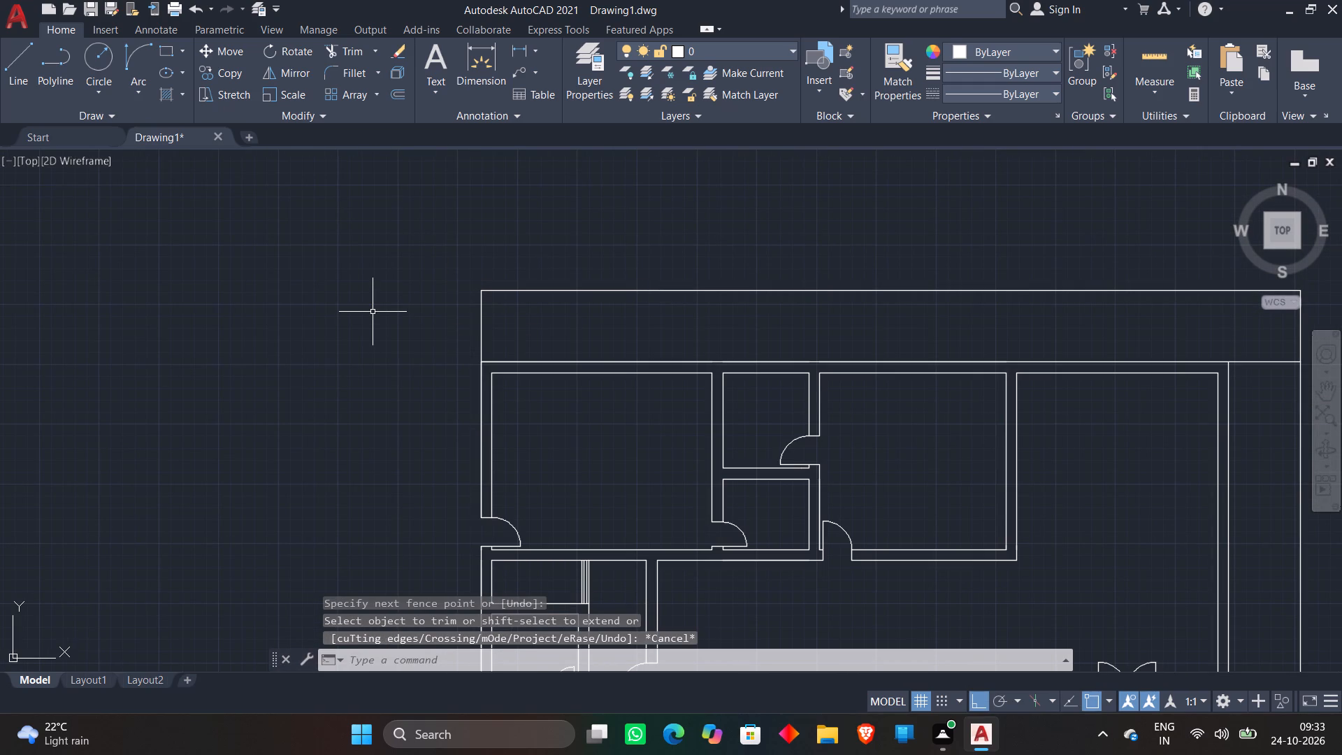
Draw a line from the north boundary line's west end 5' west, continuing south past the south boundary line.
key(l)
key(Return)
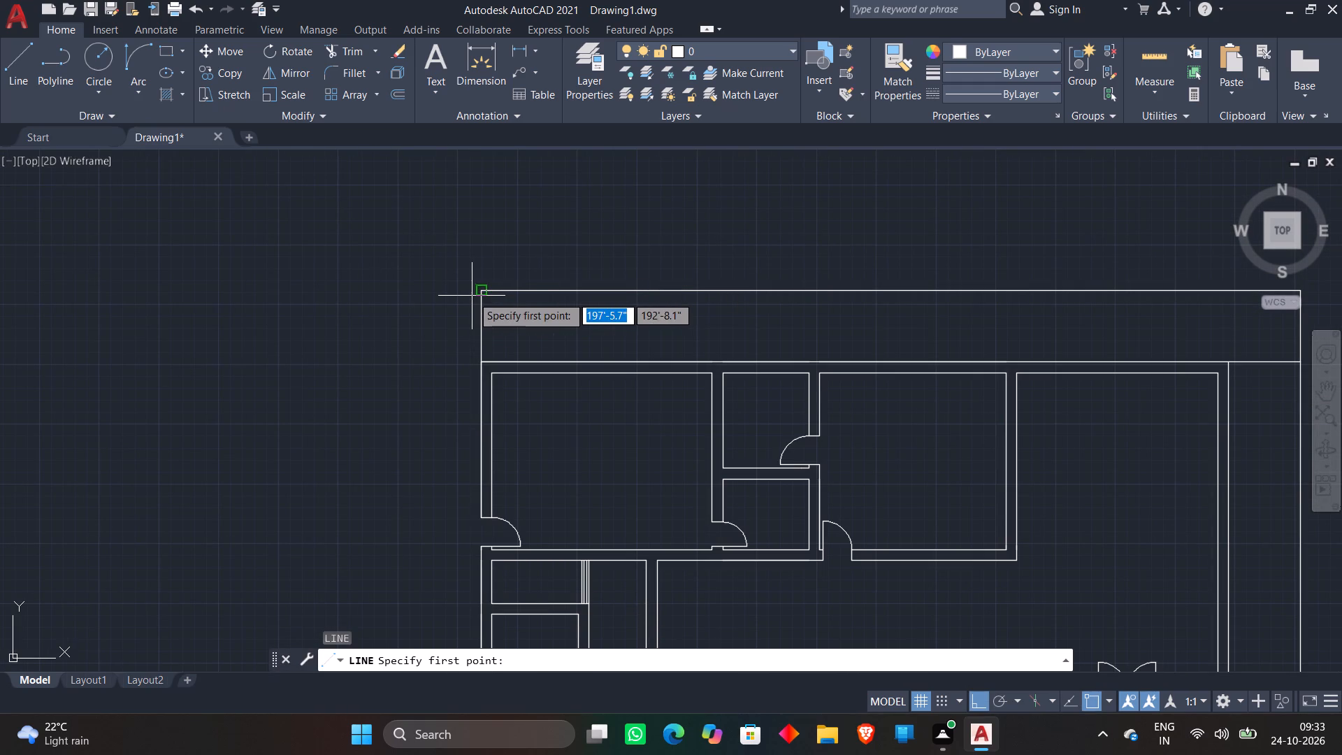
click(479, 294)
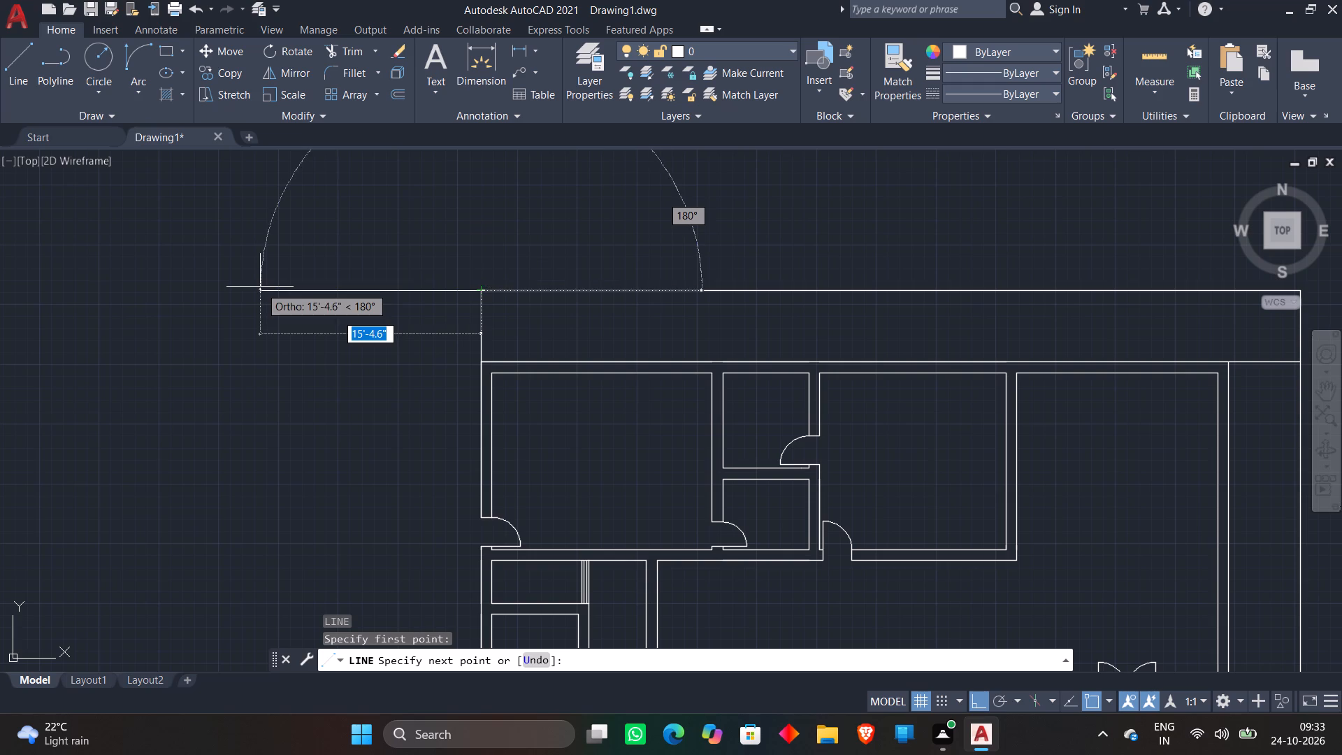
text(5')
key(Return)
scroll(260, 308, down, 4)
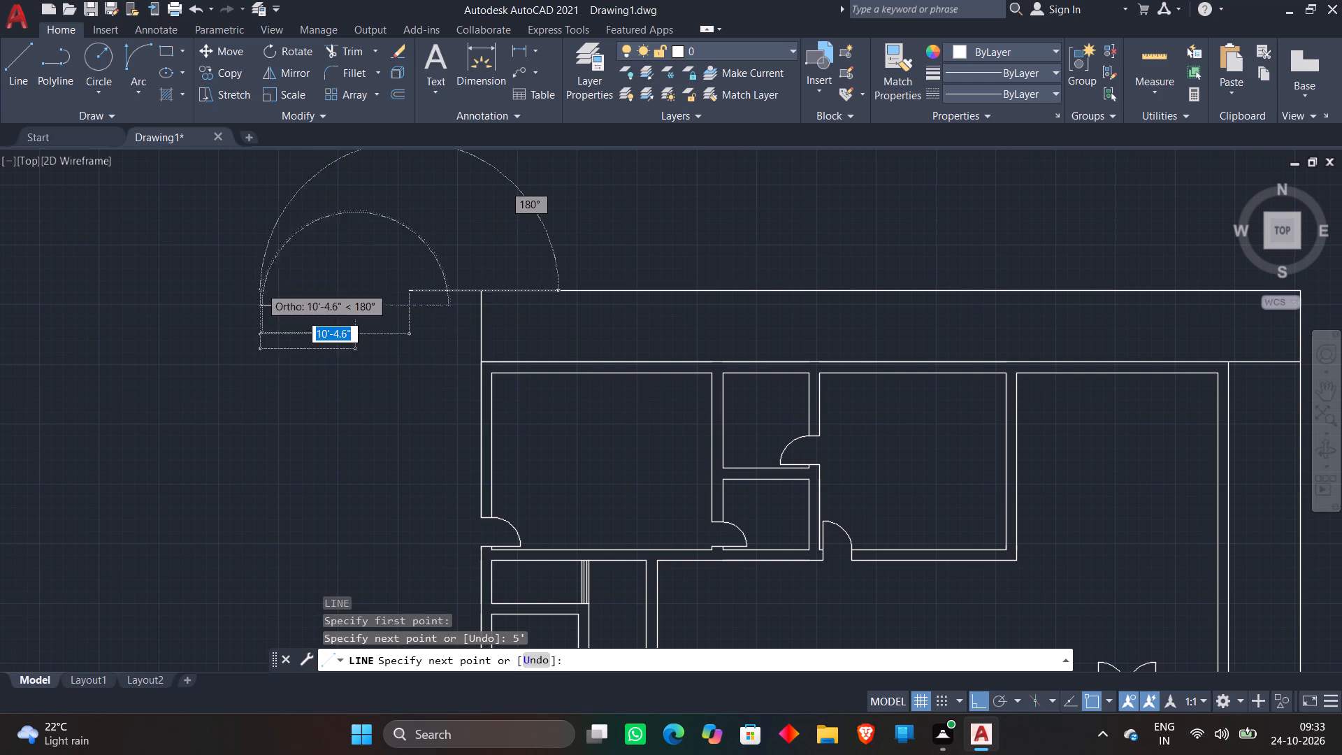
middle_drag(284, 340, 394, 20)
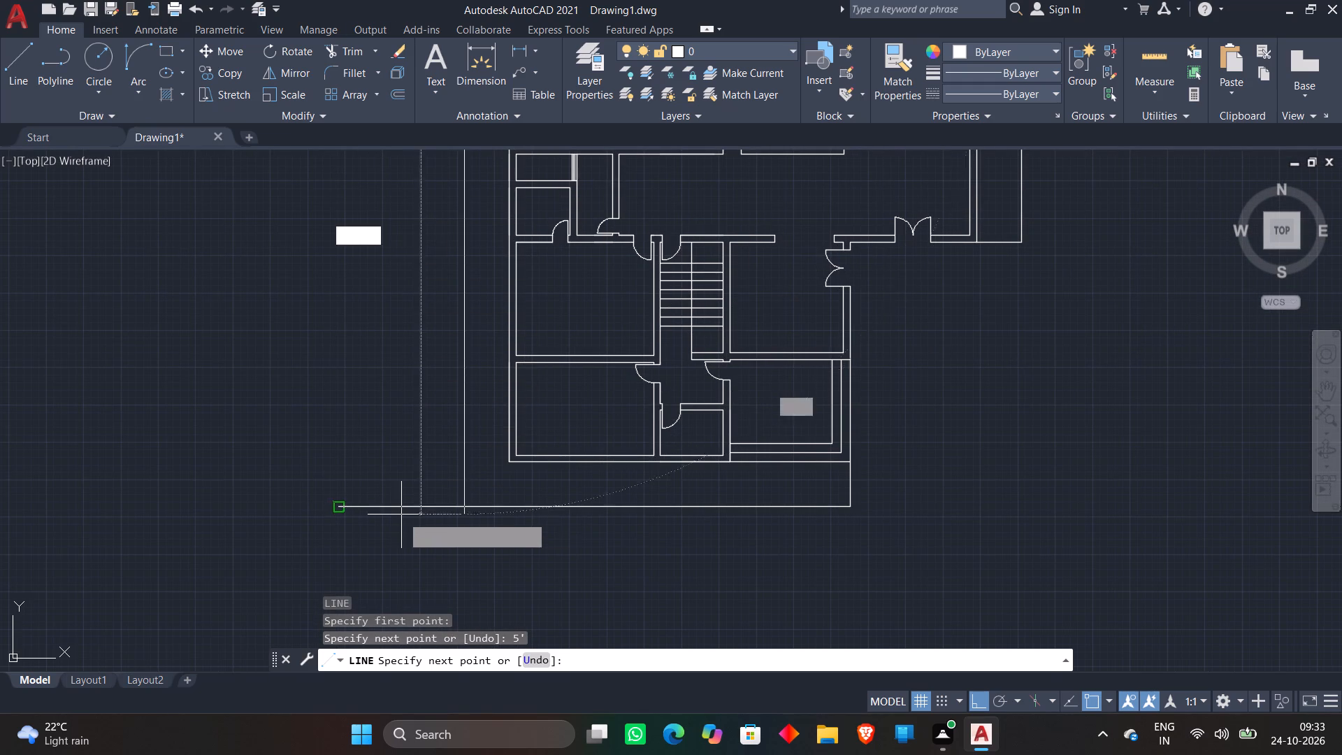
click(410, 547)
key(Escape)
Trim the overhanging ends of the west and south boundary lines where they cross at the southwest corner.
text(tr)
key(space)
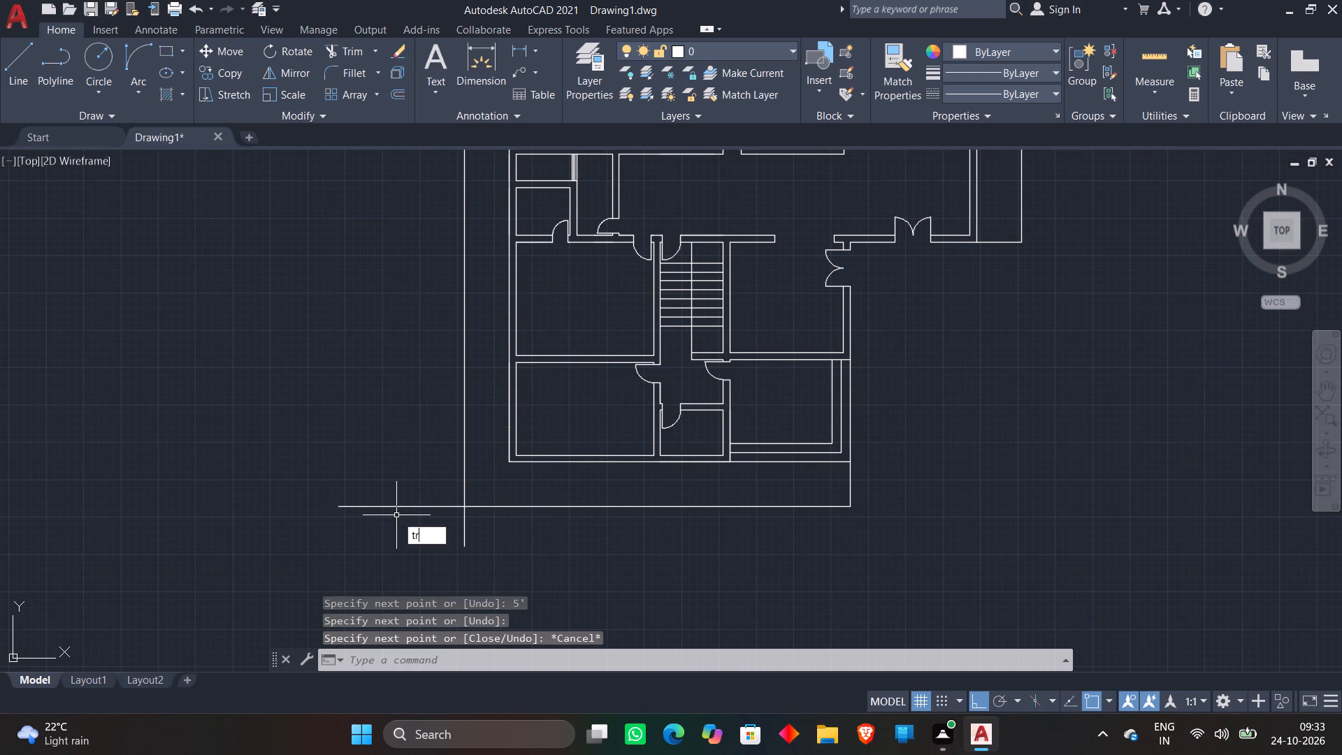
click(426, 487)
click(475, 541)
scroll(410, 523, down, 3)
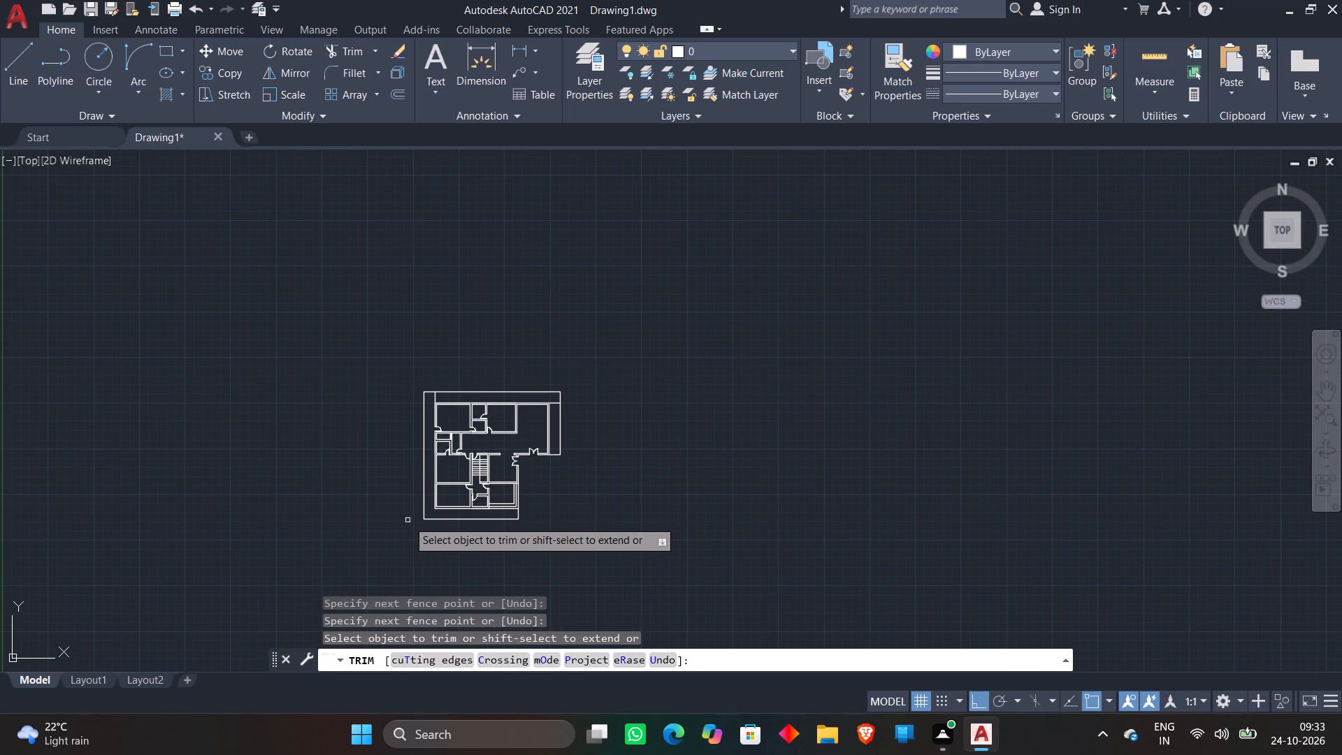
key(space)
Trim the outer west and outer north wall line extensions between the plan's walls and the surrounding boundary lines.
scroll(451, 382, up, 2)
scroll(563, 330, down, 2)
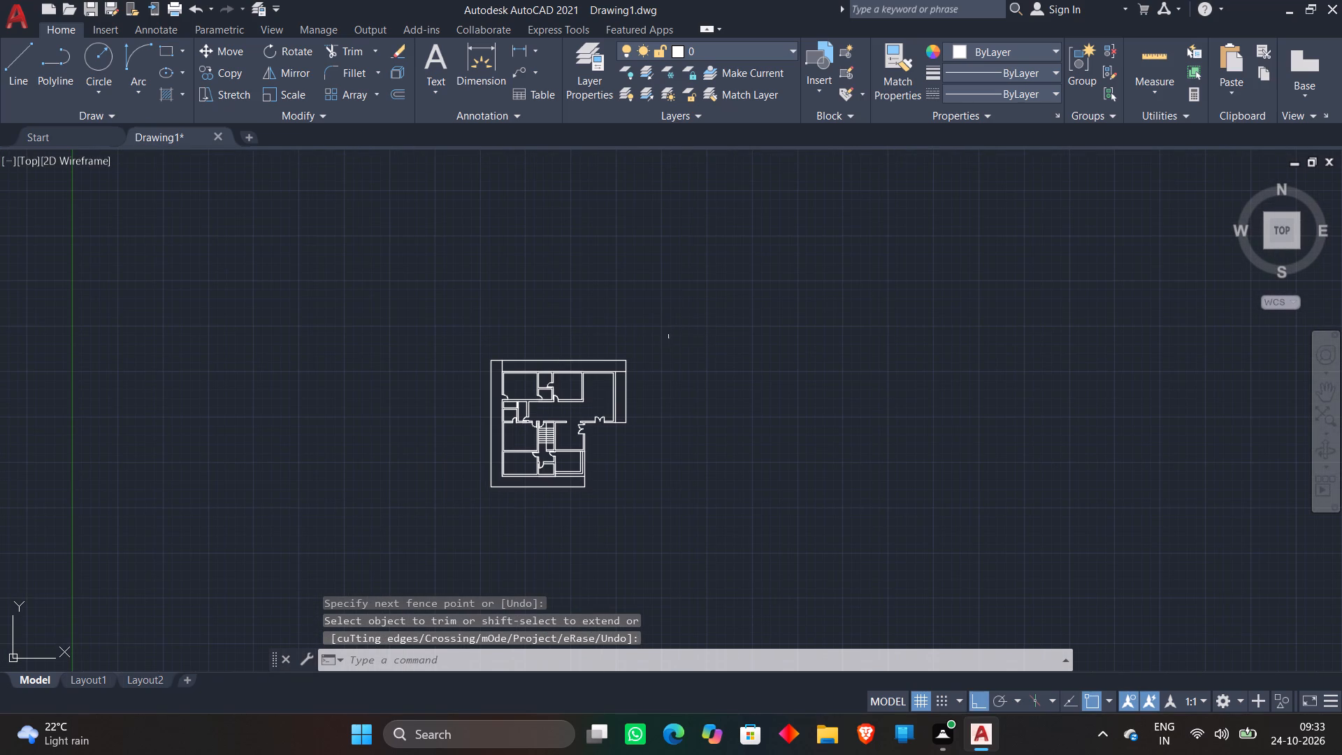
key(t)
text(r)
key(space)
scroll(542, 394, up, 3)
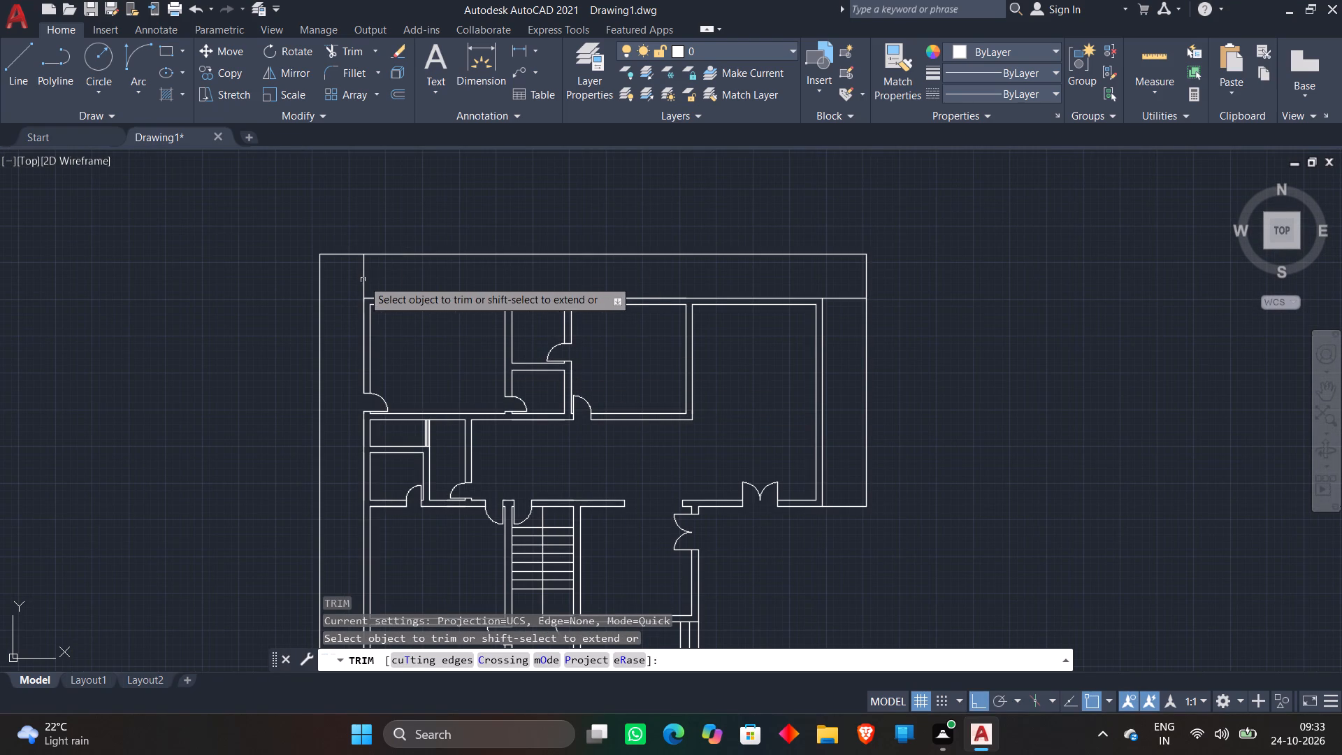
click(363, 285)
click(836, 284)
click(842, 319)
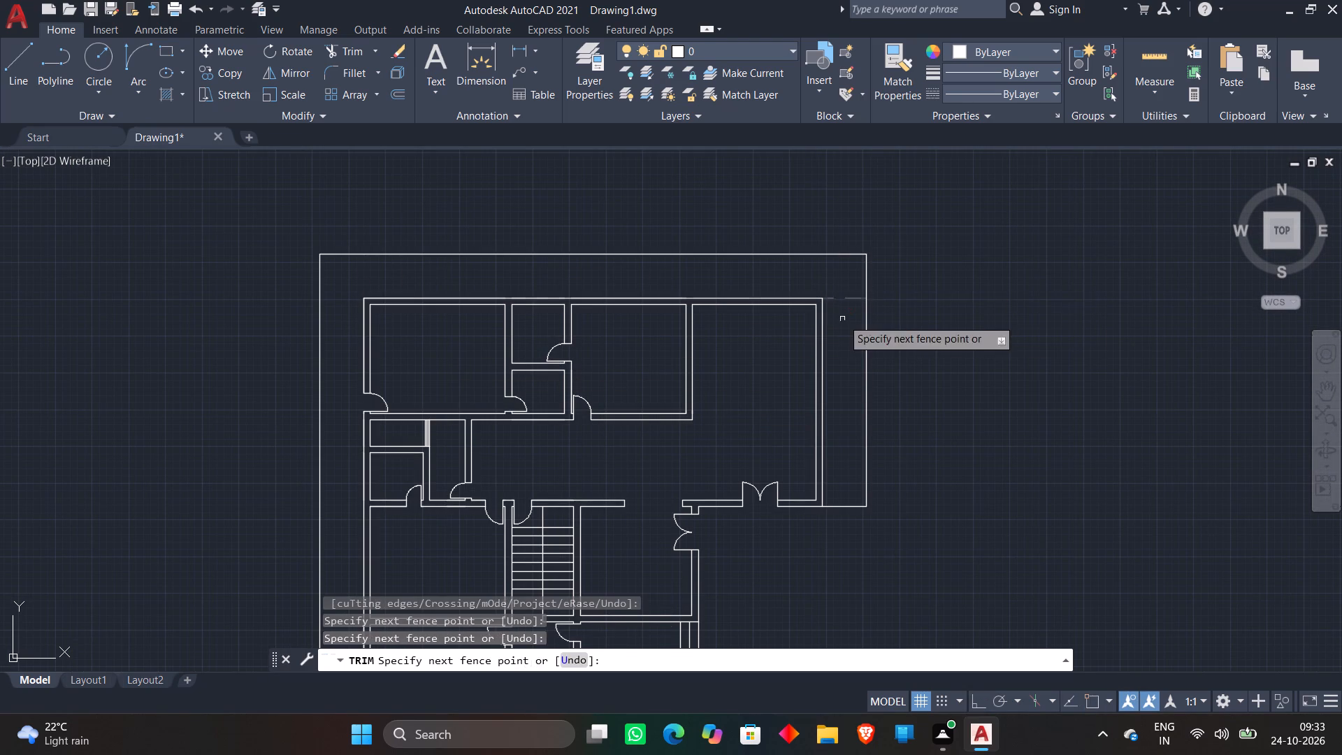
scroll(914, 301, down, 1)
key(space)
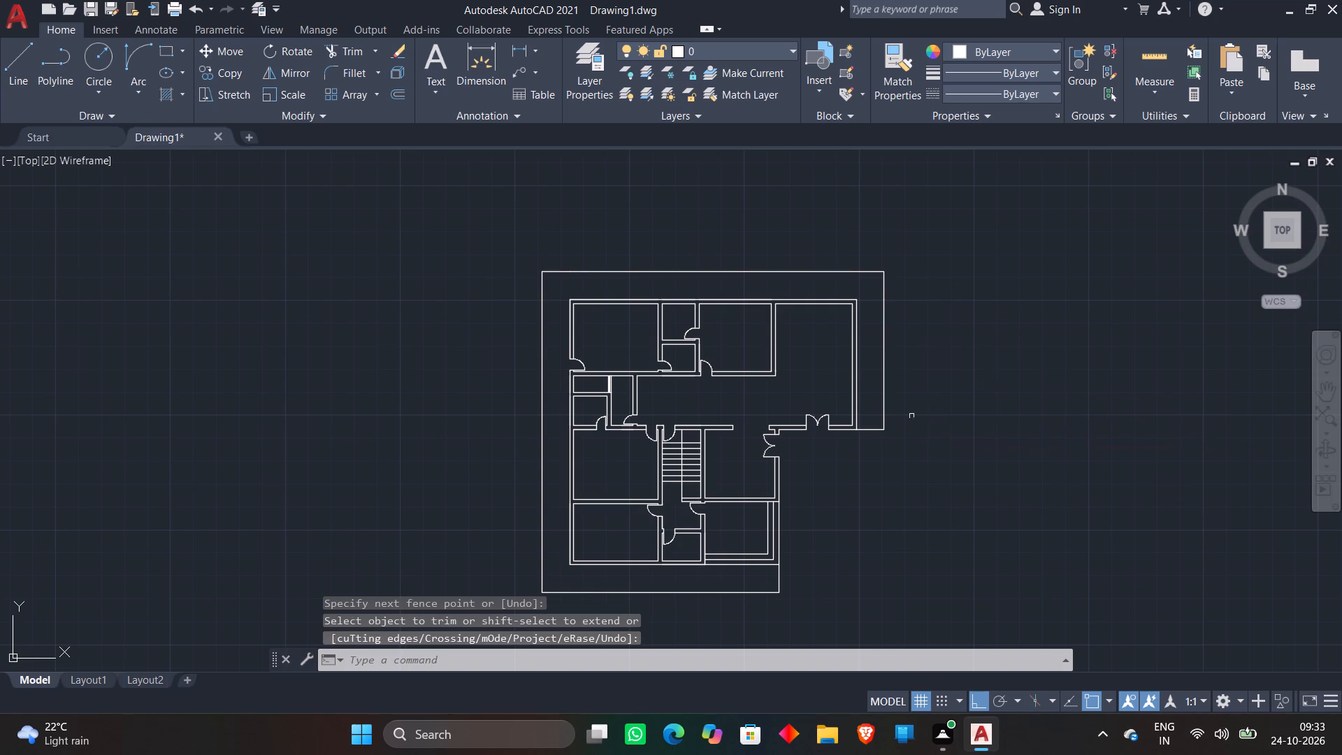
Offset the short line closing the east passage's south end northward three times at 1' spacing to form steps.
scroll(900, 402, up, 2)
key(o)
key(Return)
text(1')
key(Return)
scroll(817, 456, up, 2)
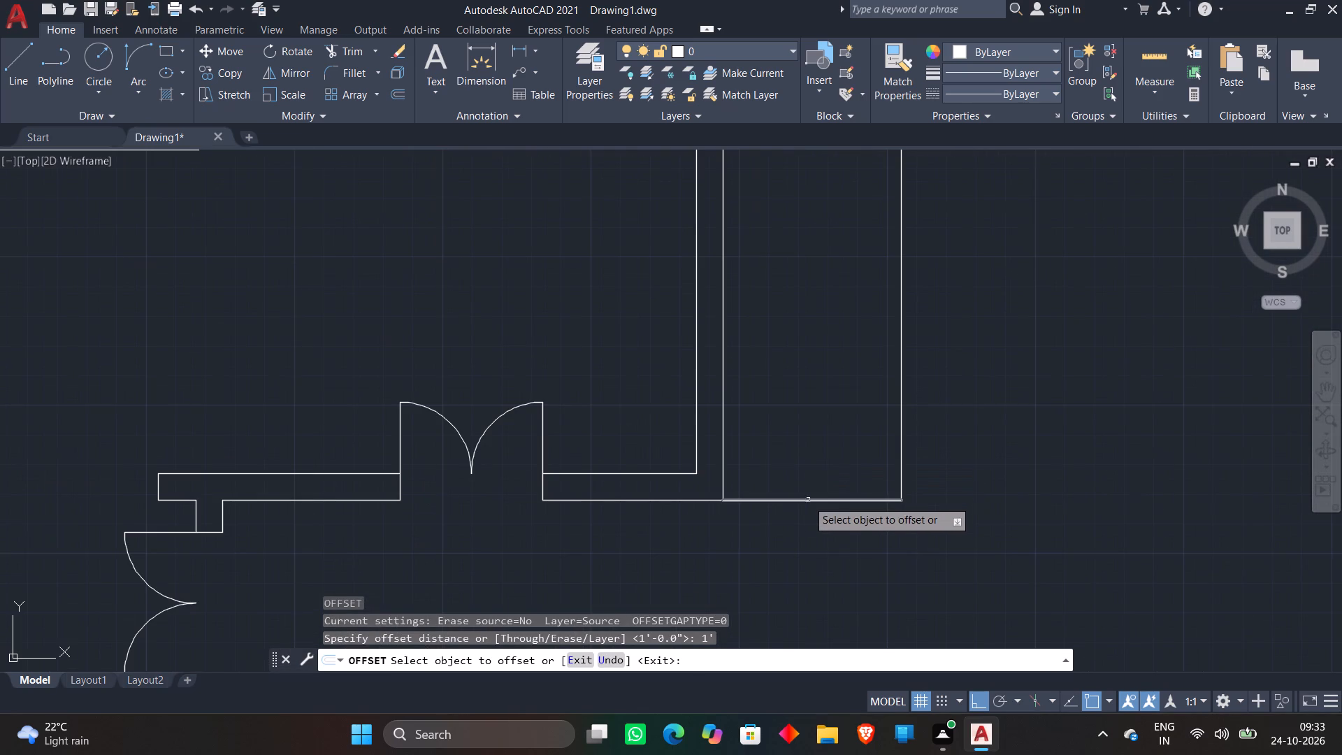
click(807, 500)
click(826, 384)
click(821, 464)
click(841, 359)
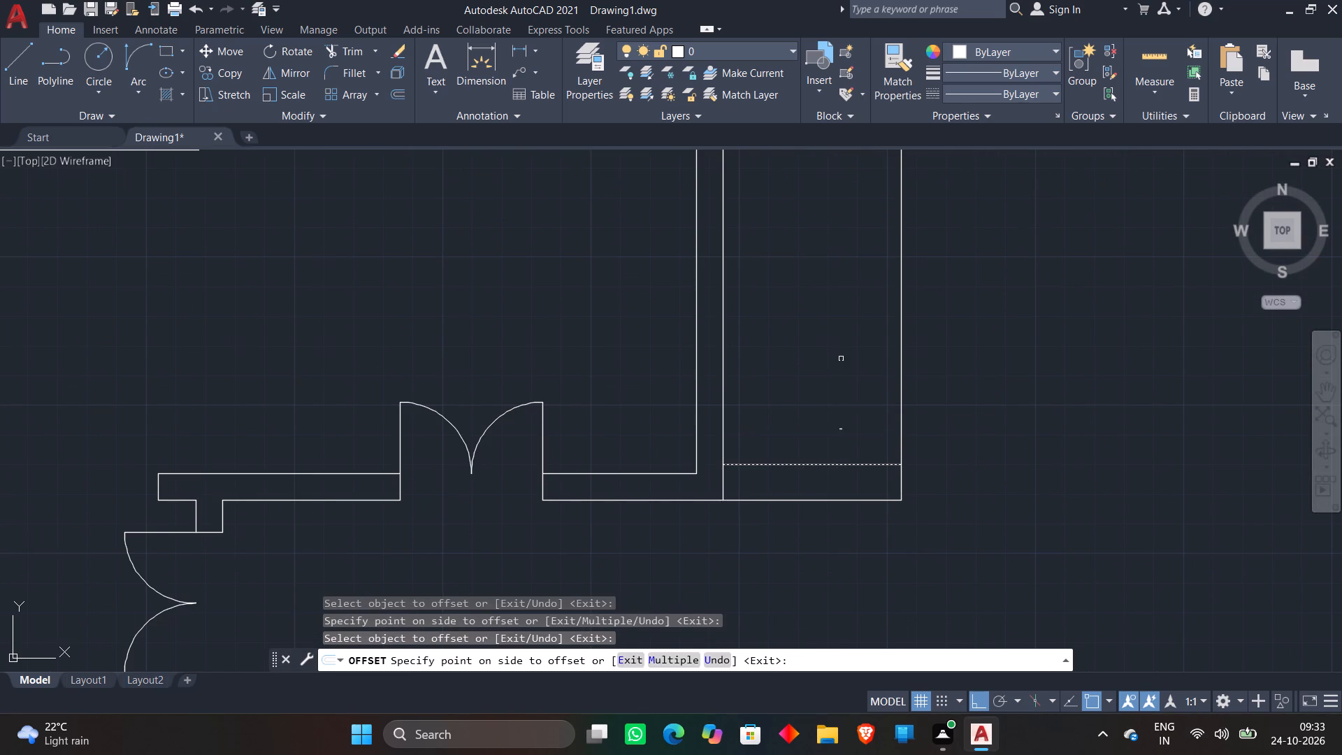
click(821, 428)
click(835, 337)
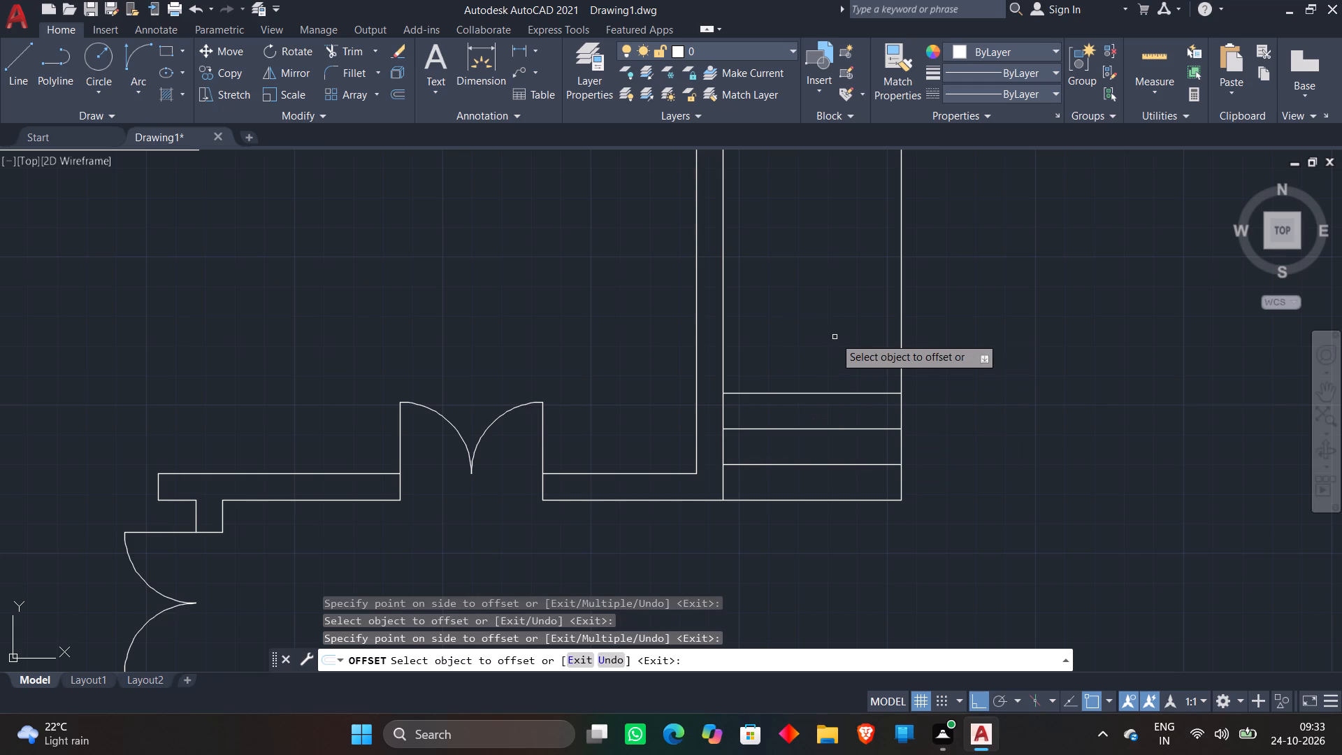
key(space)
Offset the northwest room's inner north and west wall lines 2' into the room.
scroll(835, 338, down, 3)
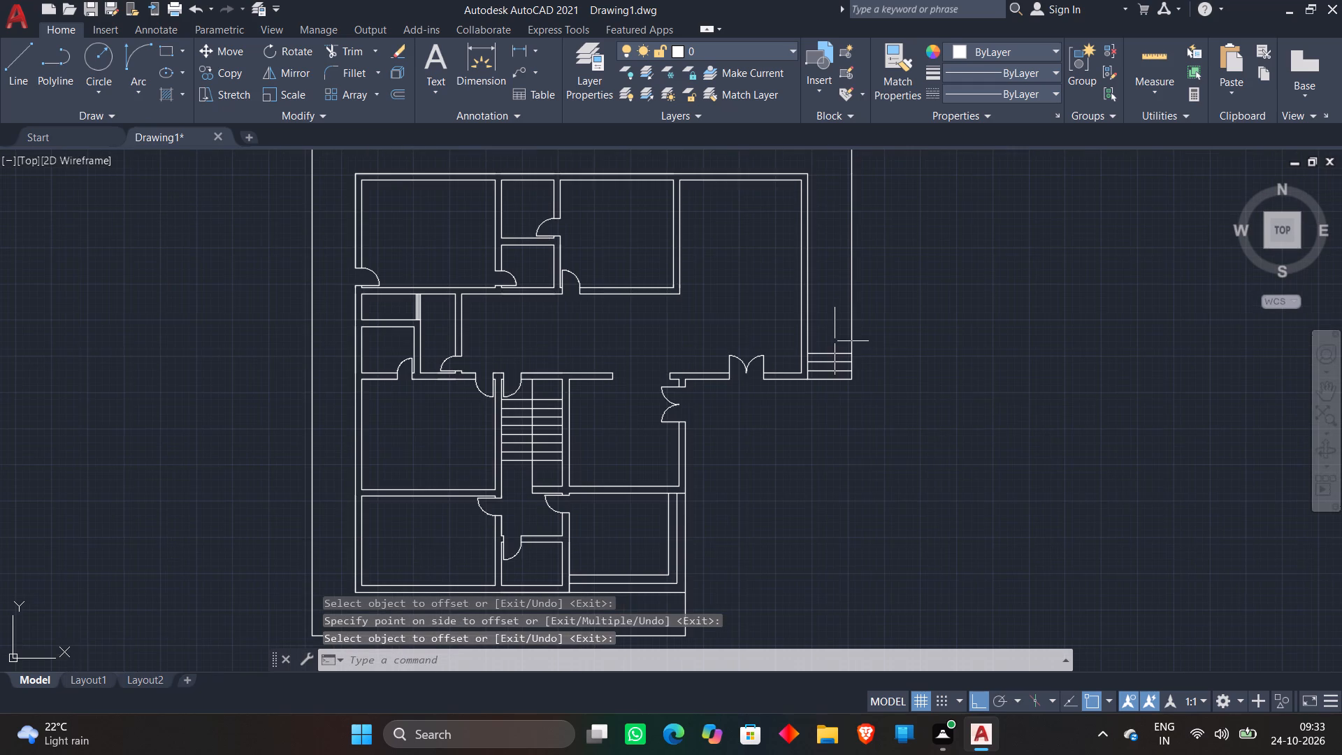
scroll(711, 341, down, 1)
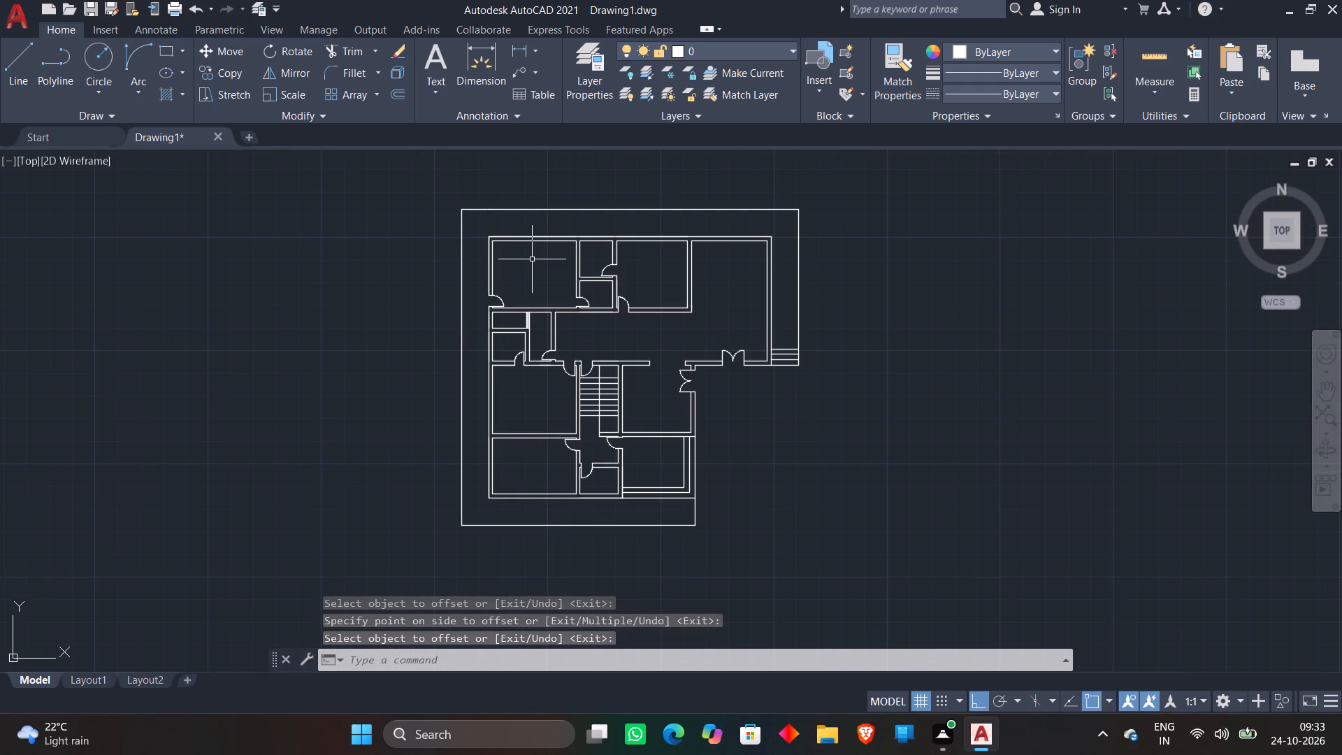
scroll(519, 226, up, 3)
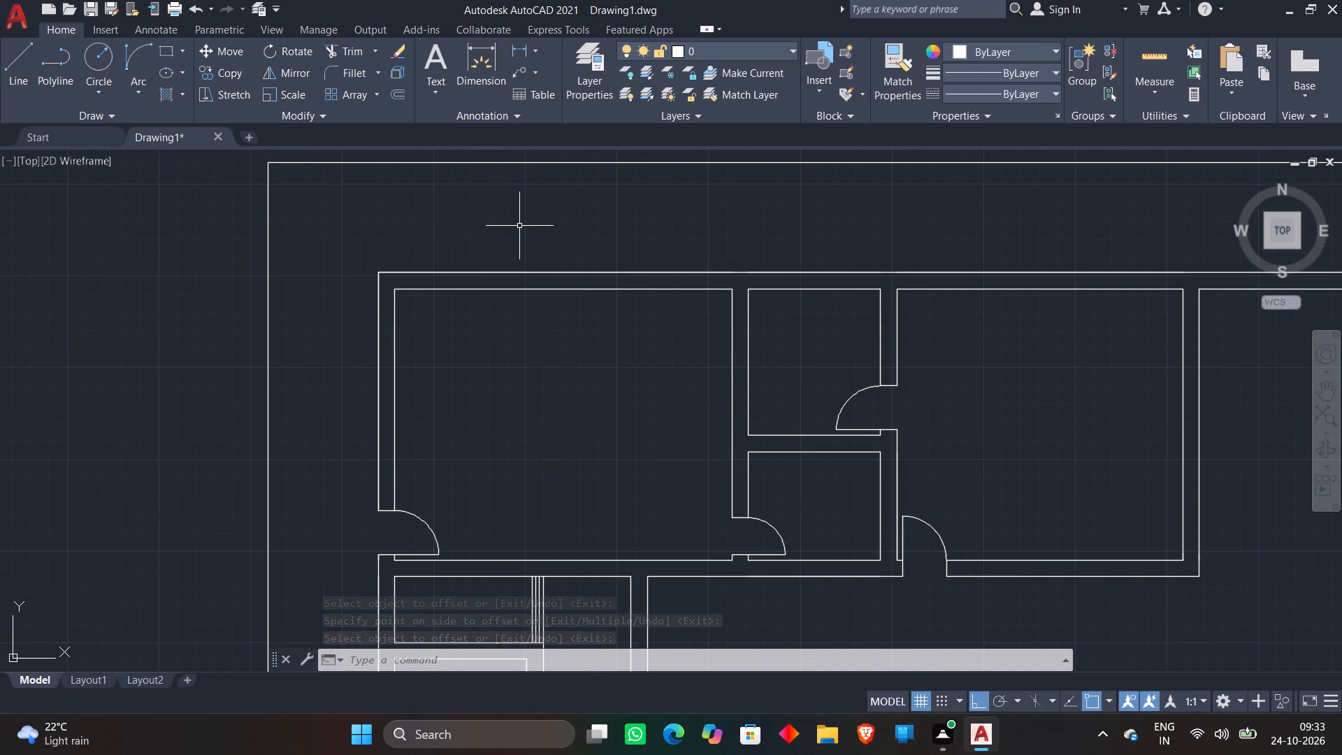
key(o)
key(Return)
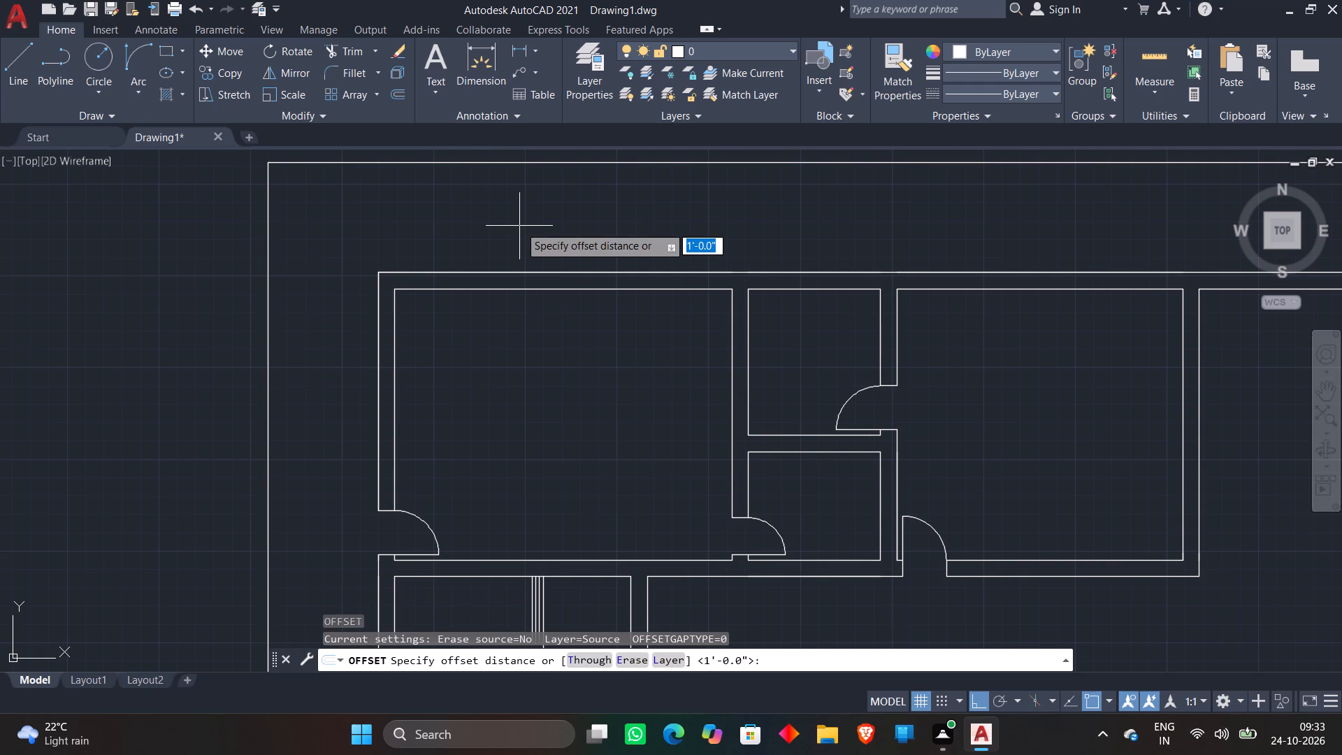
text(2')
key(Return)
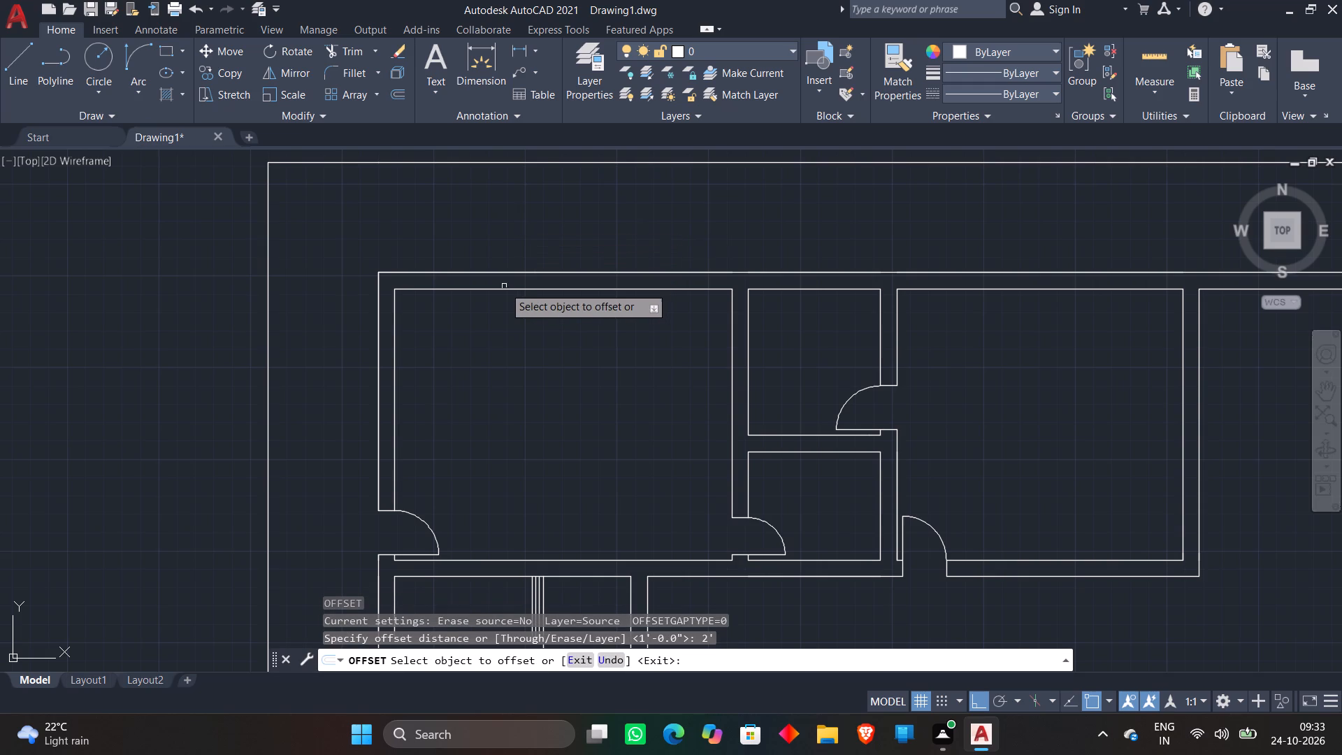
click(503, 289)
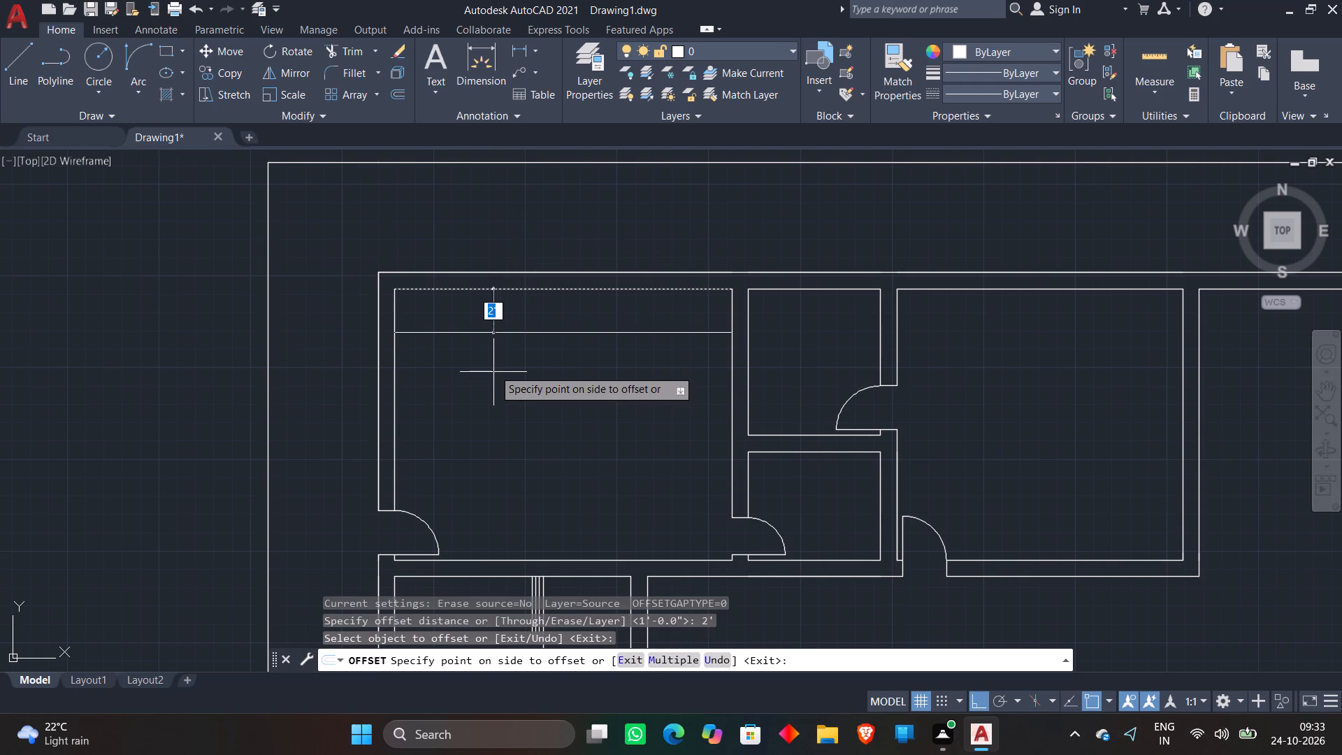
click(493, 375)
click(395, 387)
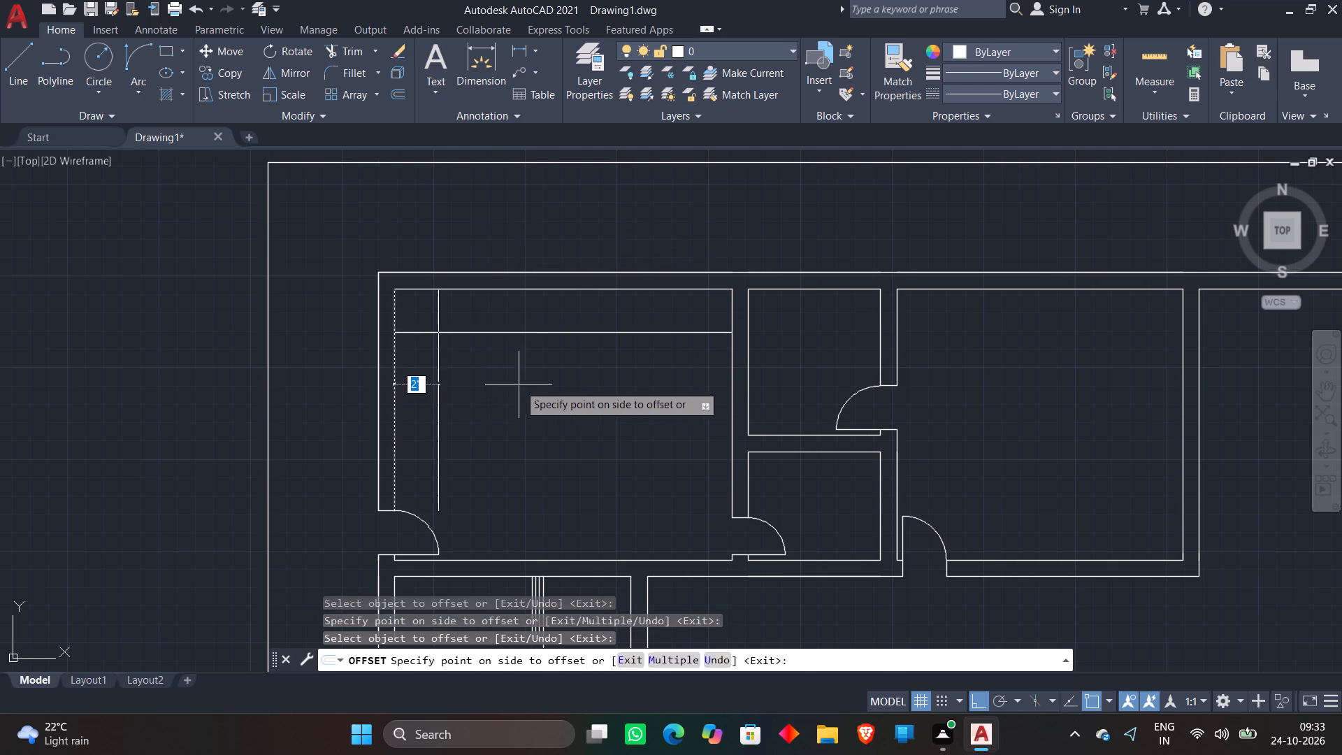
click(519, 384)
key(Escape)
Extend the jamb line north of the northwest room's west door east to the offset vertical line.
scroll(406, 459, up, 2)
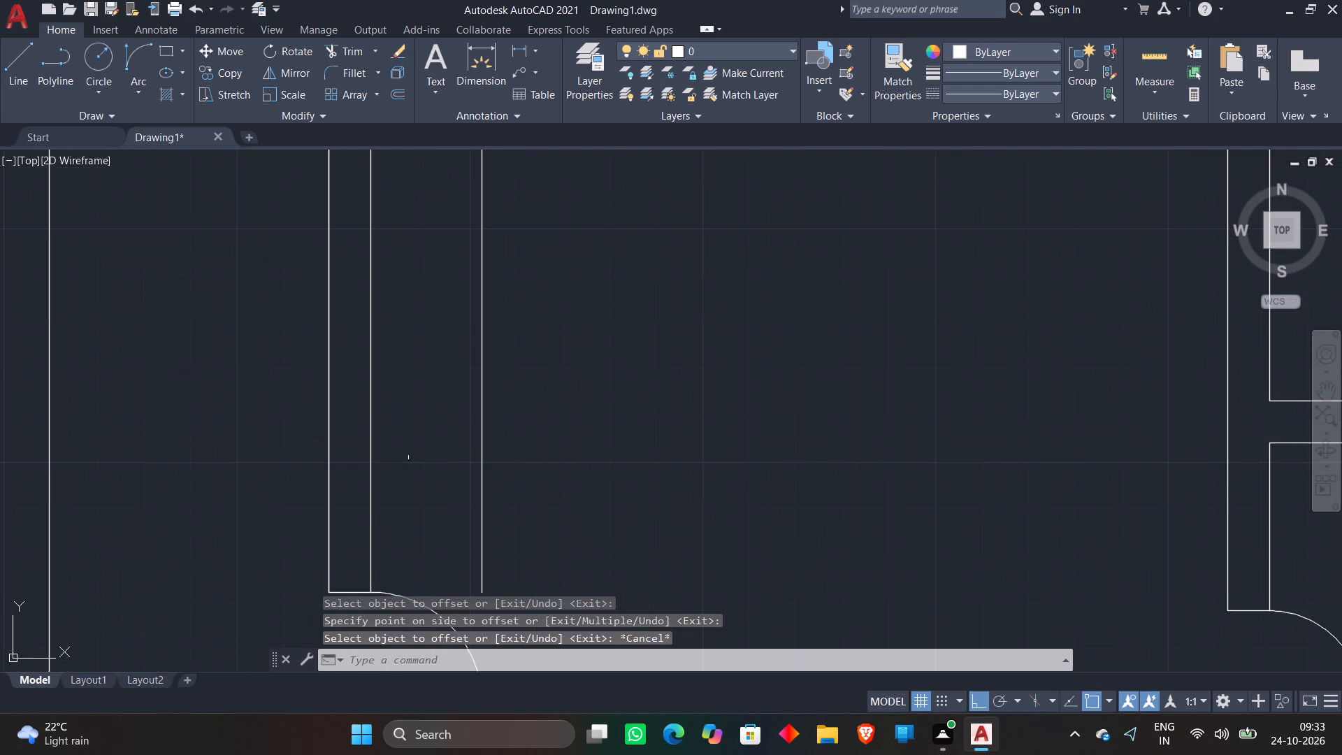
text(ex)
key(space)
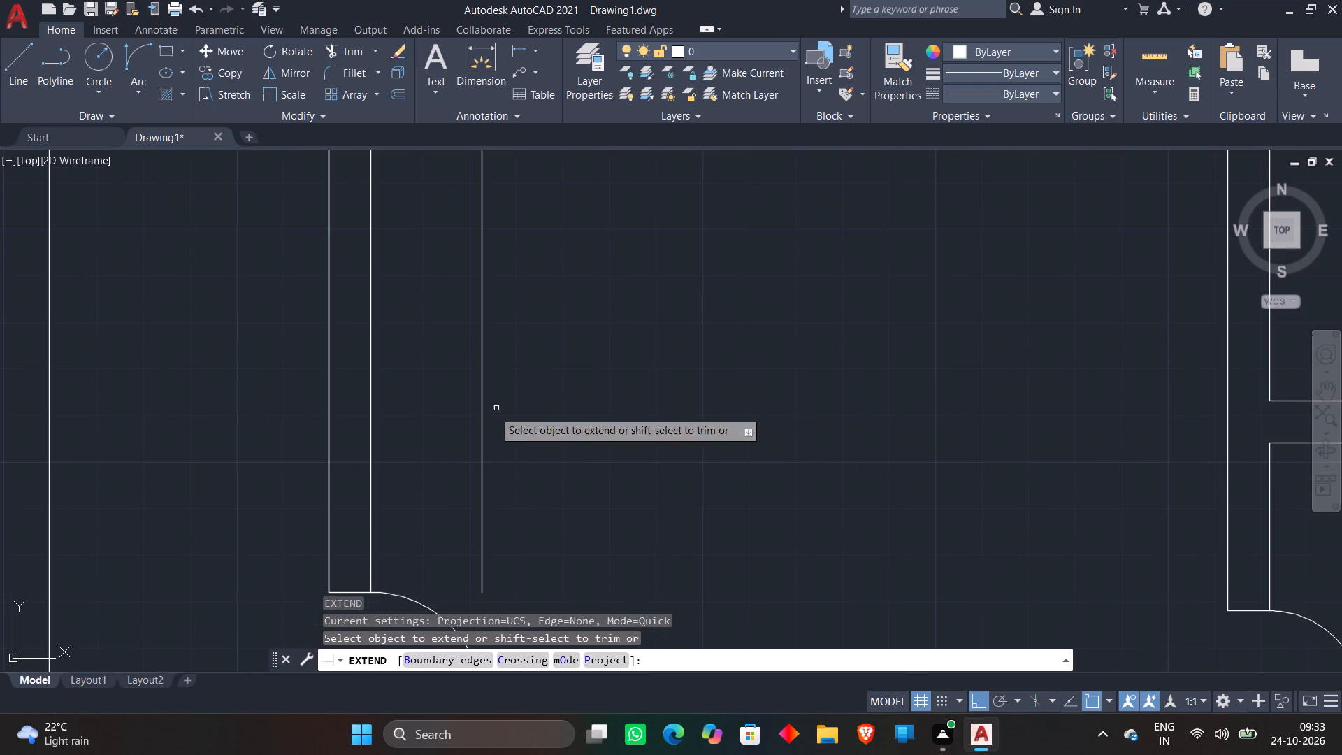
scroll(449, 440, down, 2)
middle_drag(449, 440, 442, 377)
scroll(419, 381, up, 4)
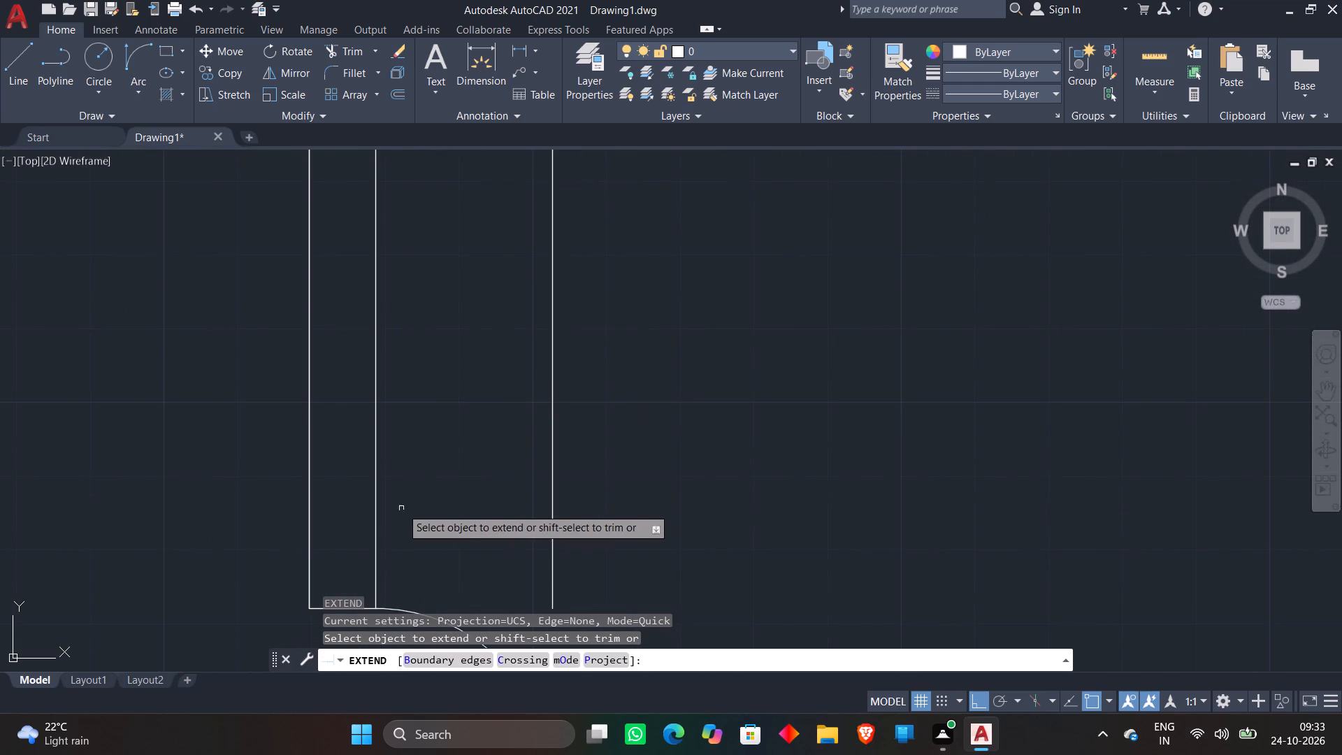
scroll(447, 470, down, 2)
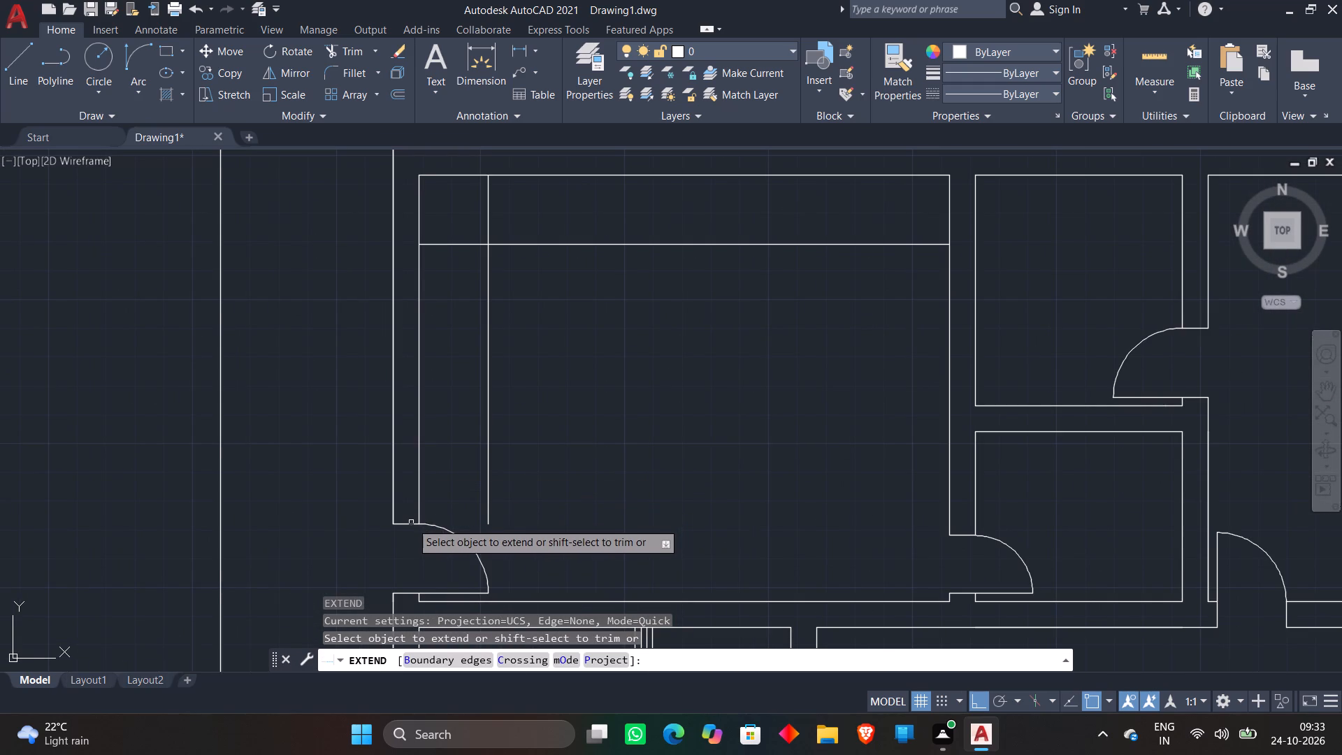
click(411, 522)
key(Escape)
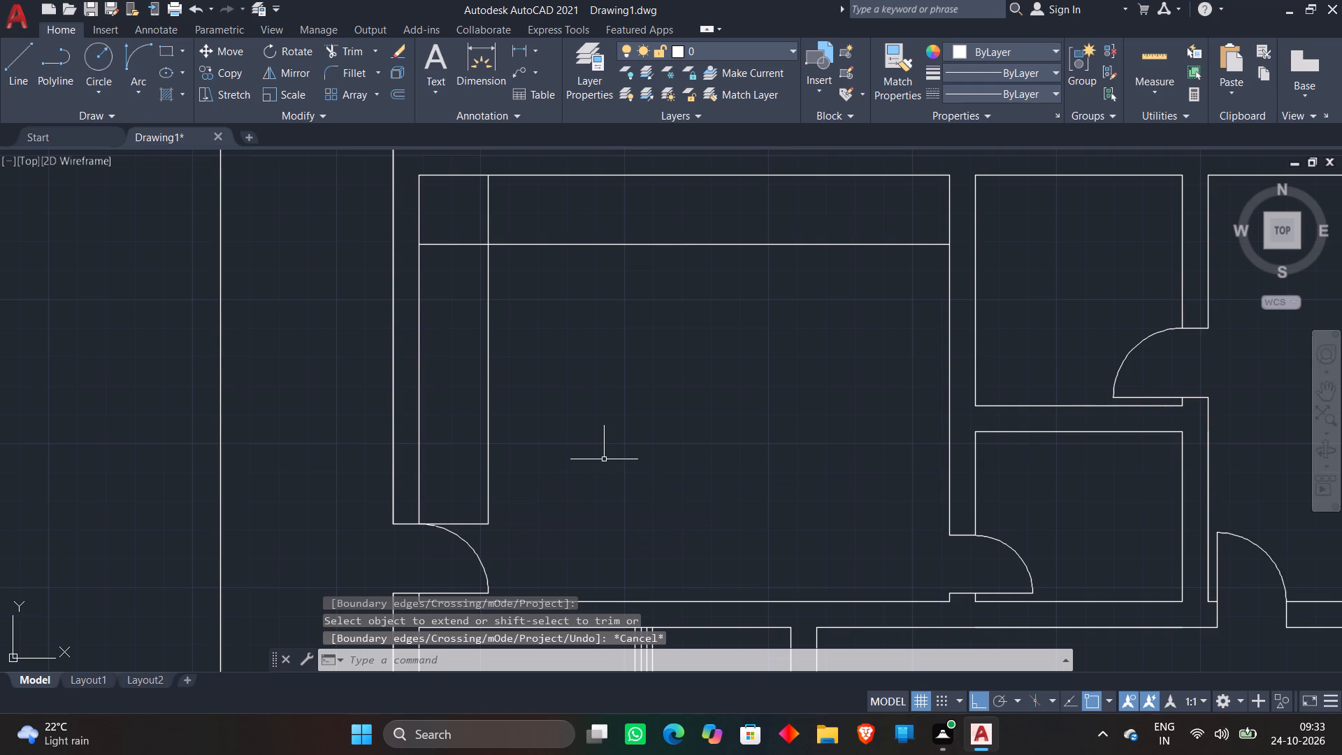
Trim the crossing ends of the two offset lines at the northwest room's northwest corner.
text(tr)
key(space)
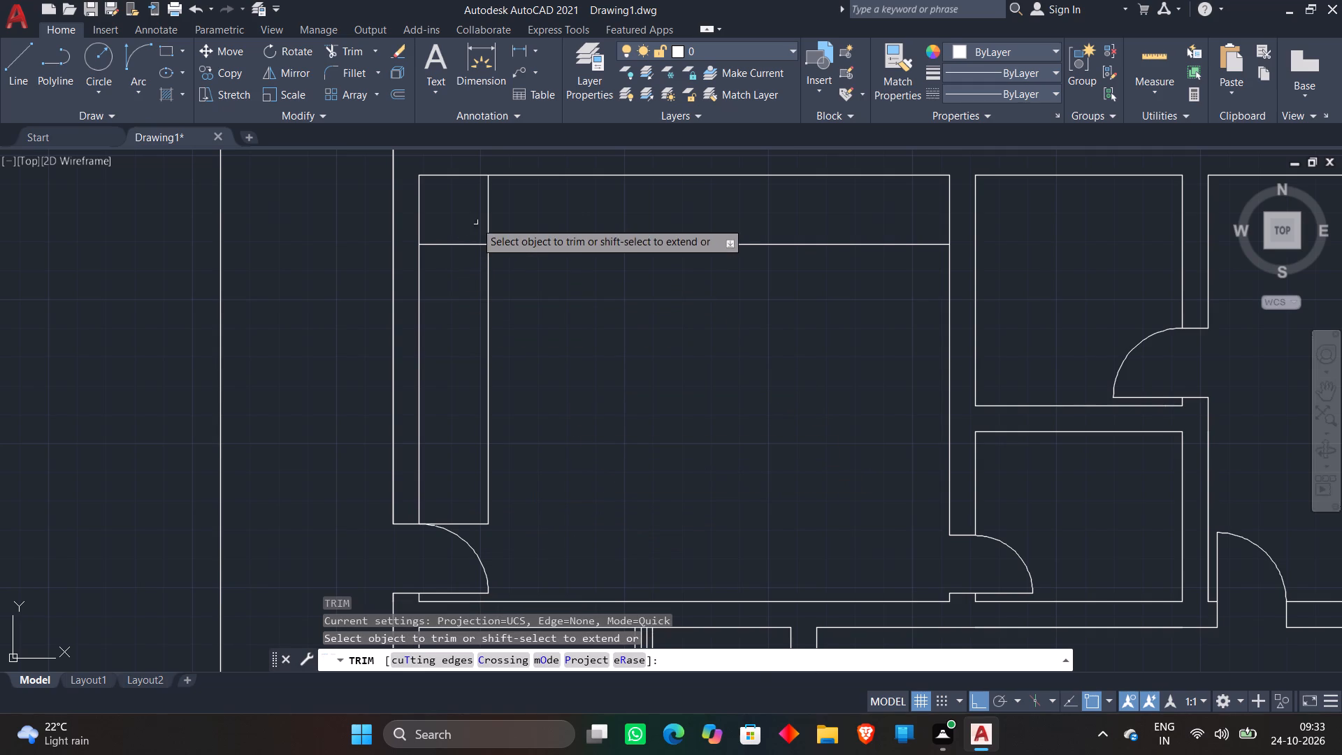
click(493, 208)
click(444, 250)
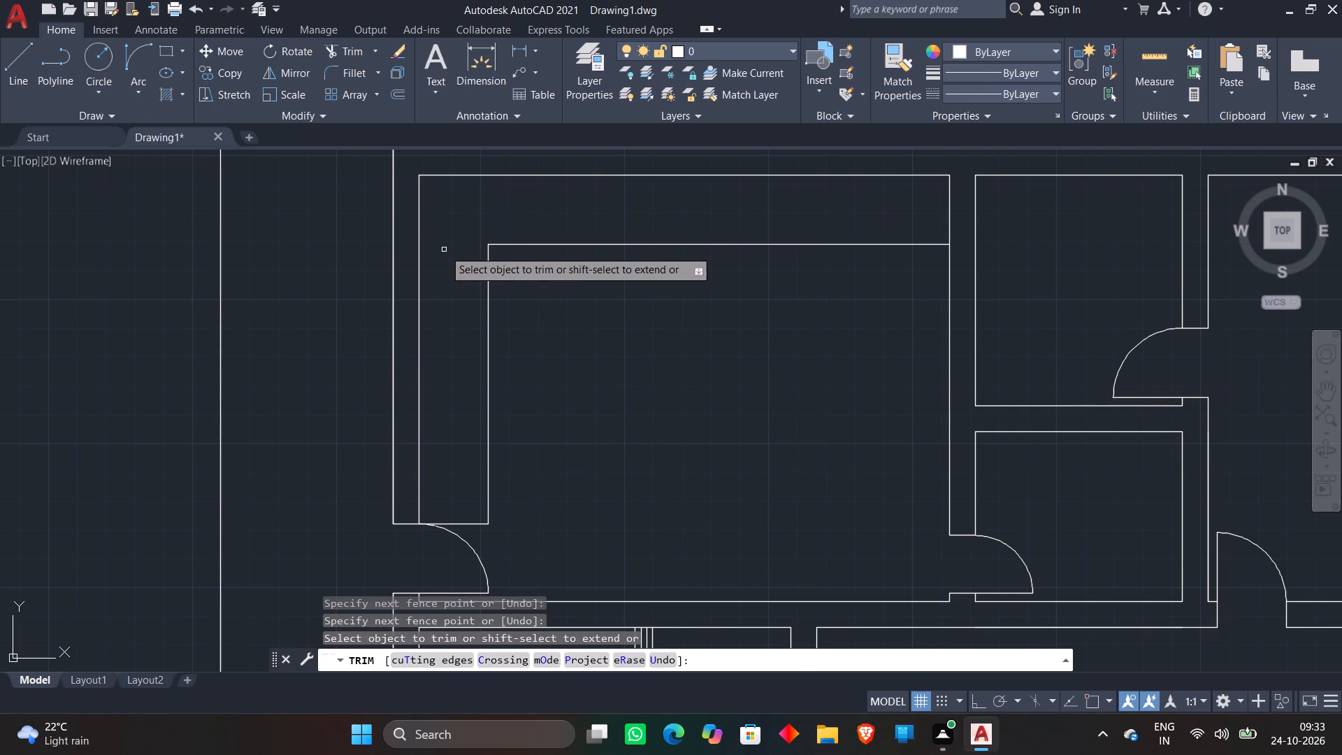
key(space)
Draw two separate vertical lines, each about 1'-6" long, across the northwest room's north wall.
scroll(559, 257, down, 3)
scroll(624, 228, up, 3)
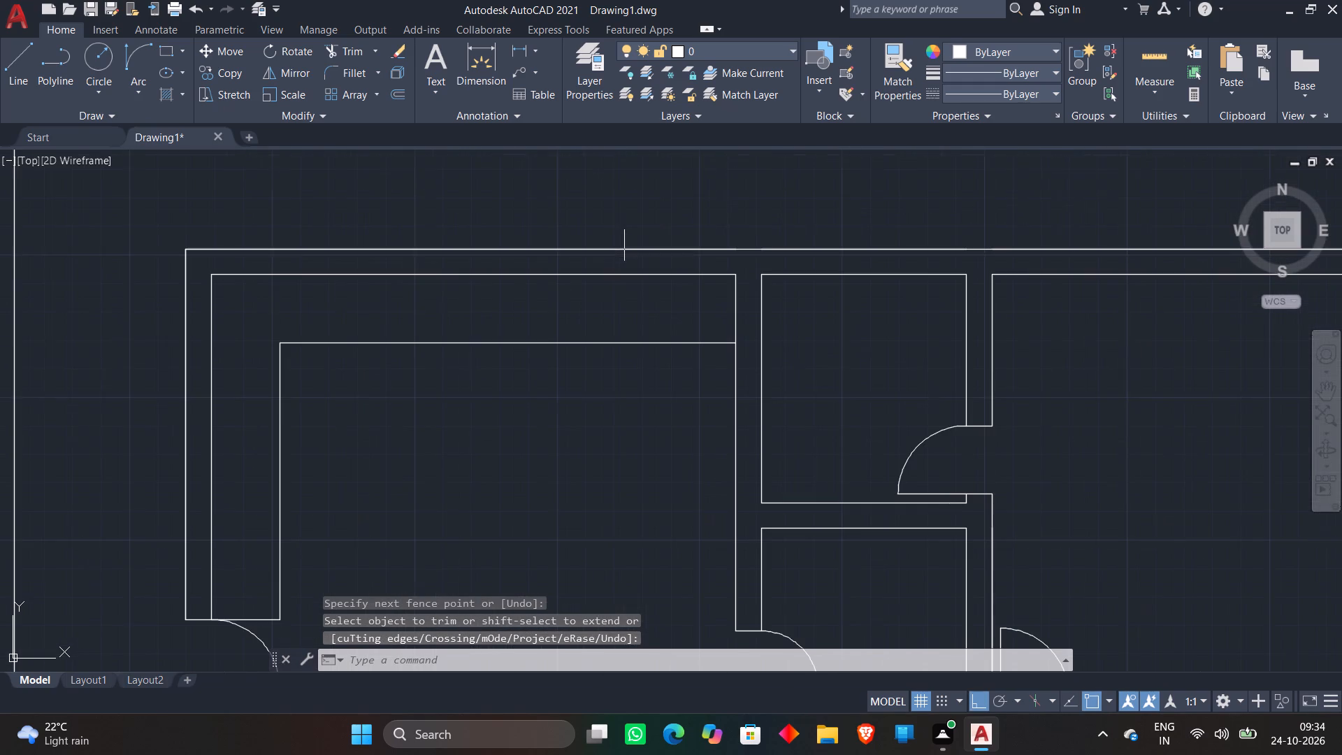
click(20, 58)
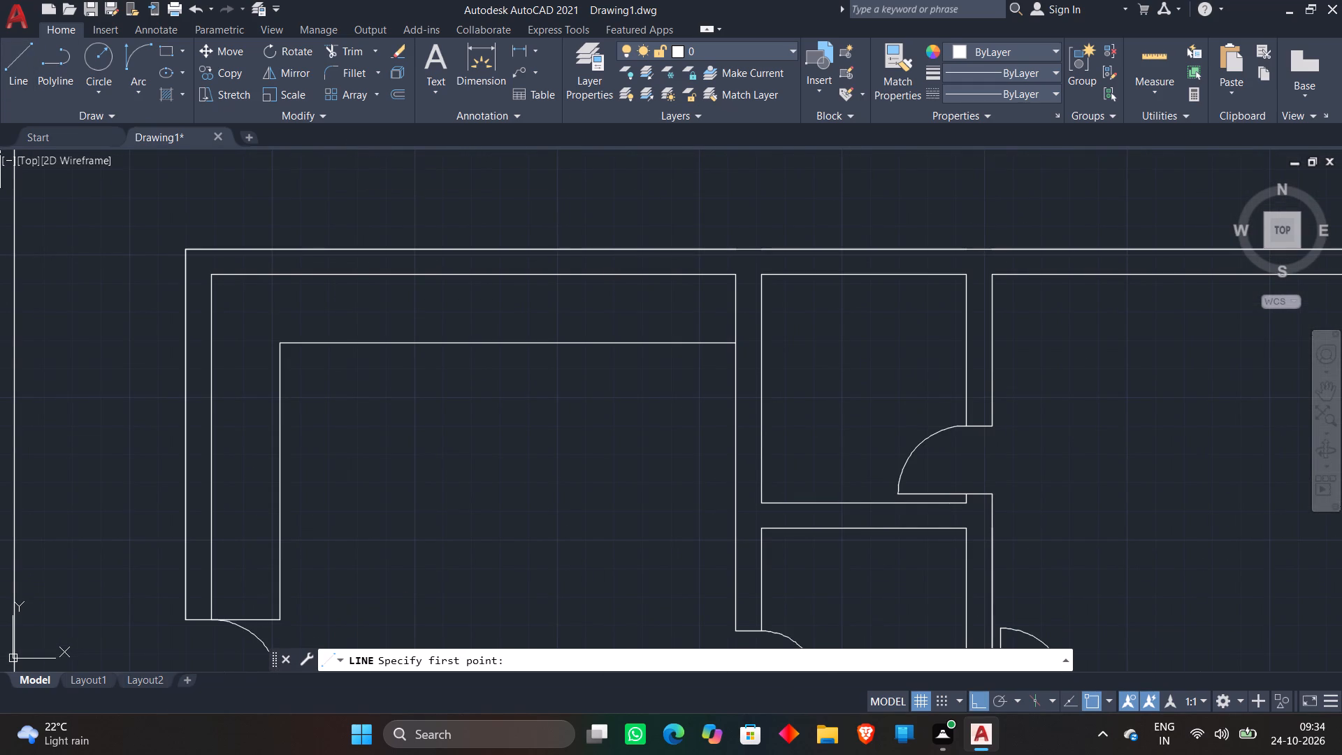
scroll(324, 233, up, 1)
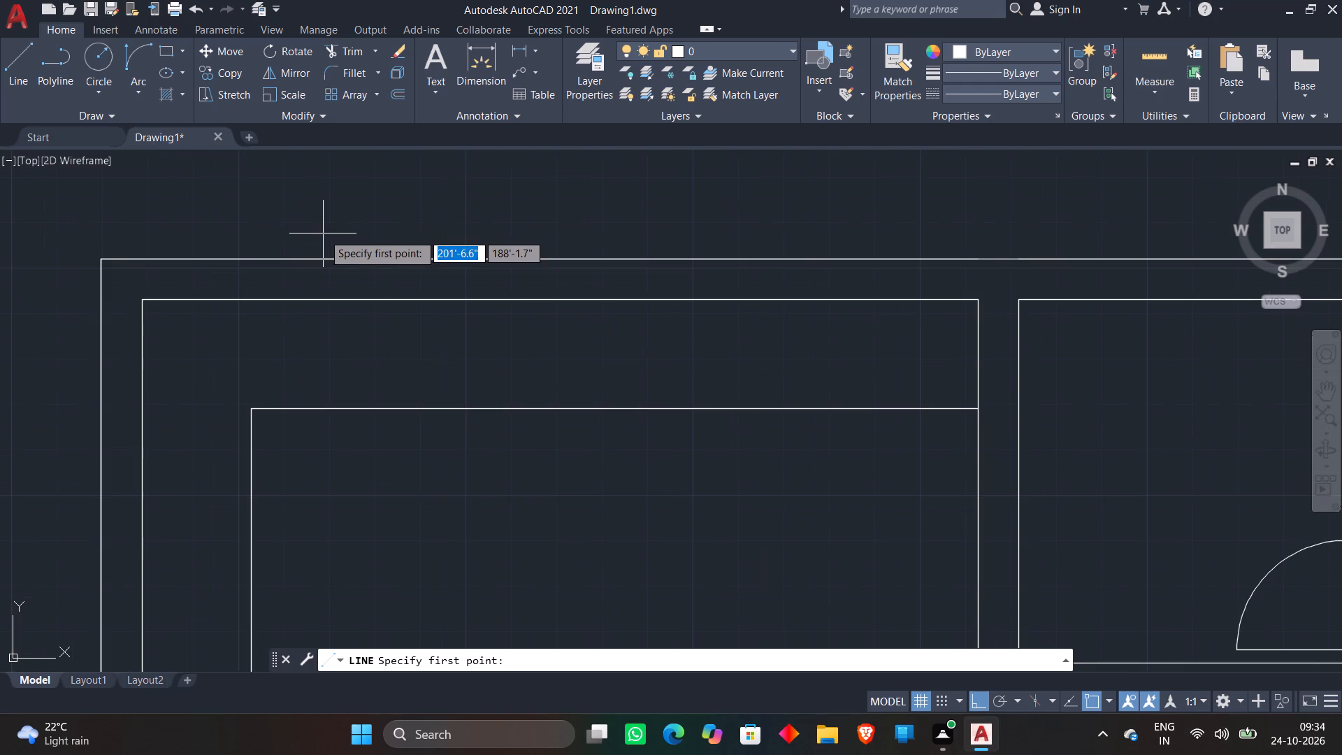
click(323, 233)
click(326, 319)
key(space)
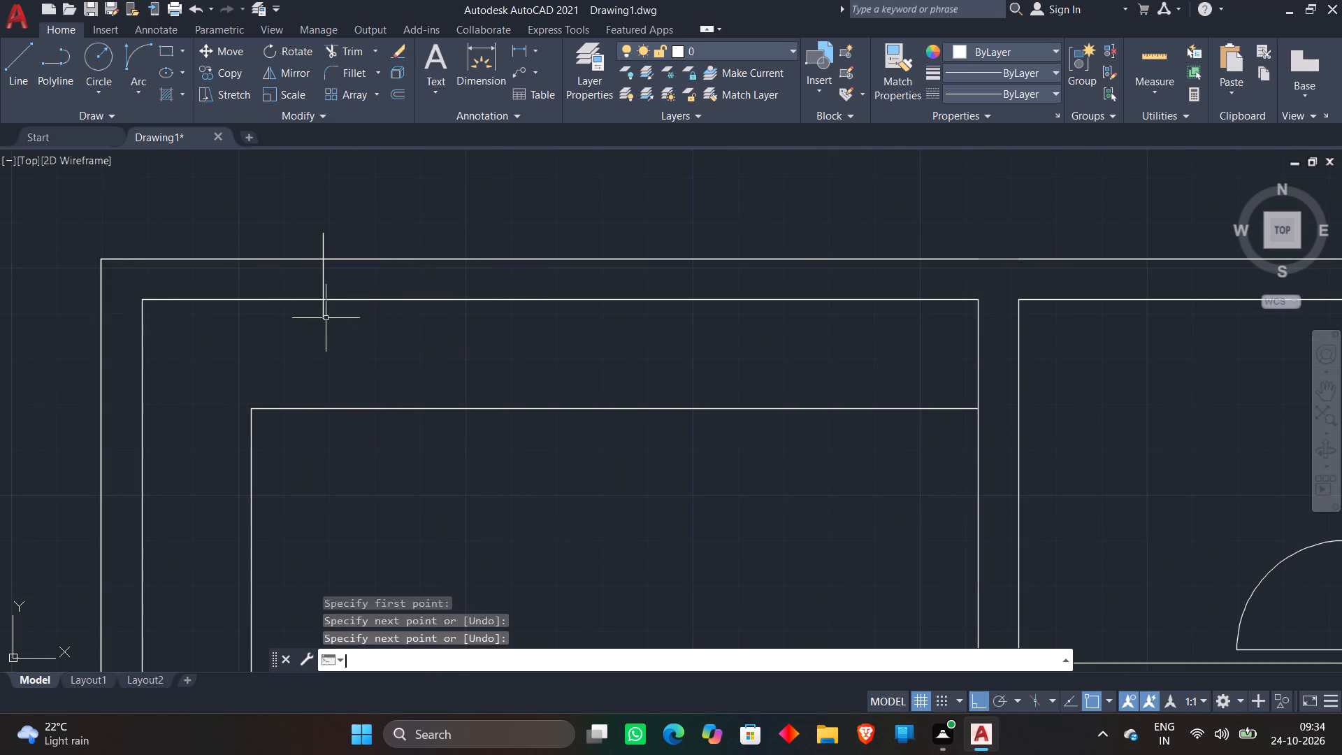
key(space)
click(555, 236)
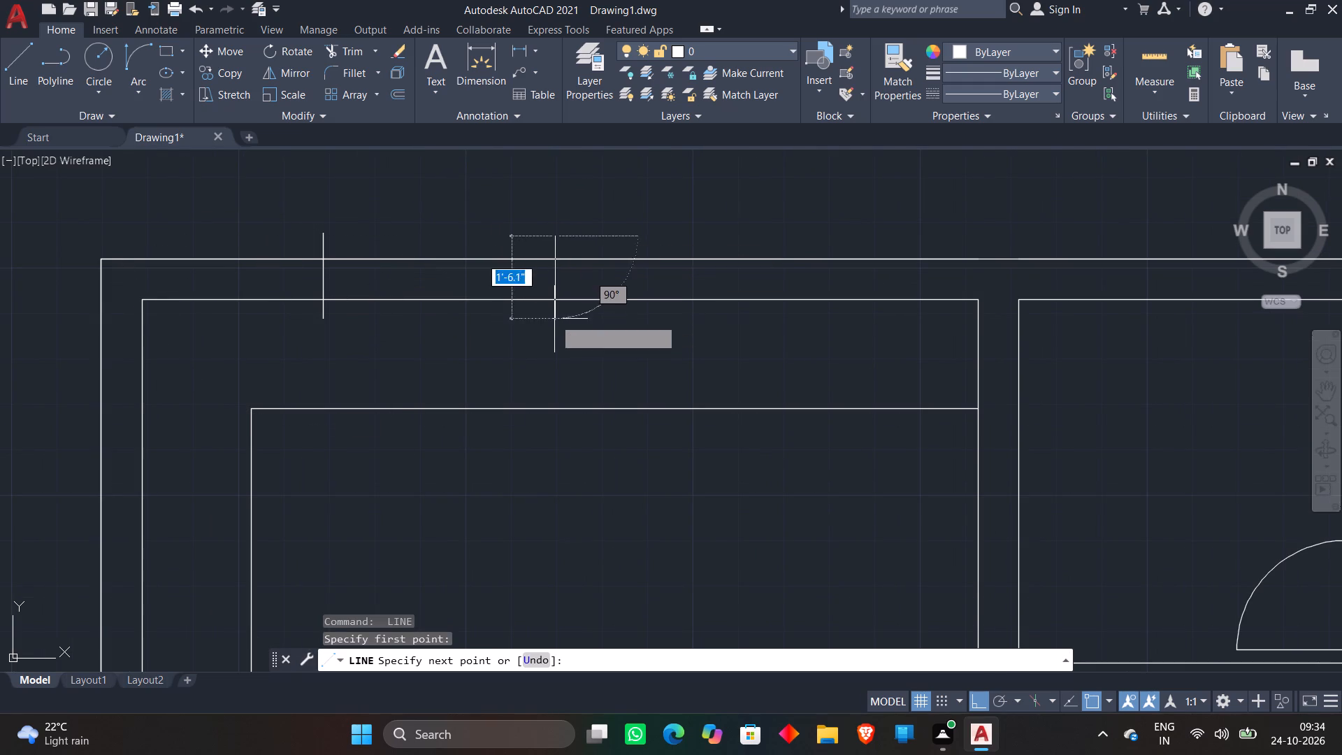
click(554, 320)
key(space)
Draw two separate short horizontal lines across the northwest room's west wall, north of its west door.
scroll(582, 180, down, 3)
scroll(436, 299, up, 3)
key(space)
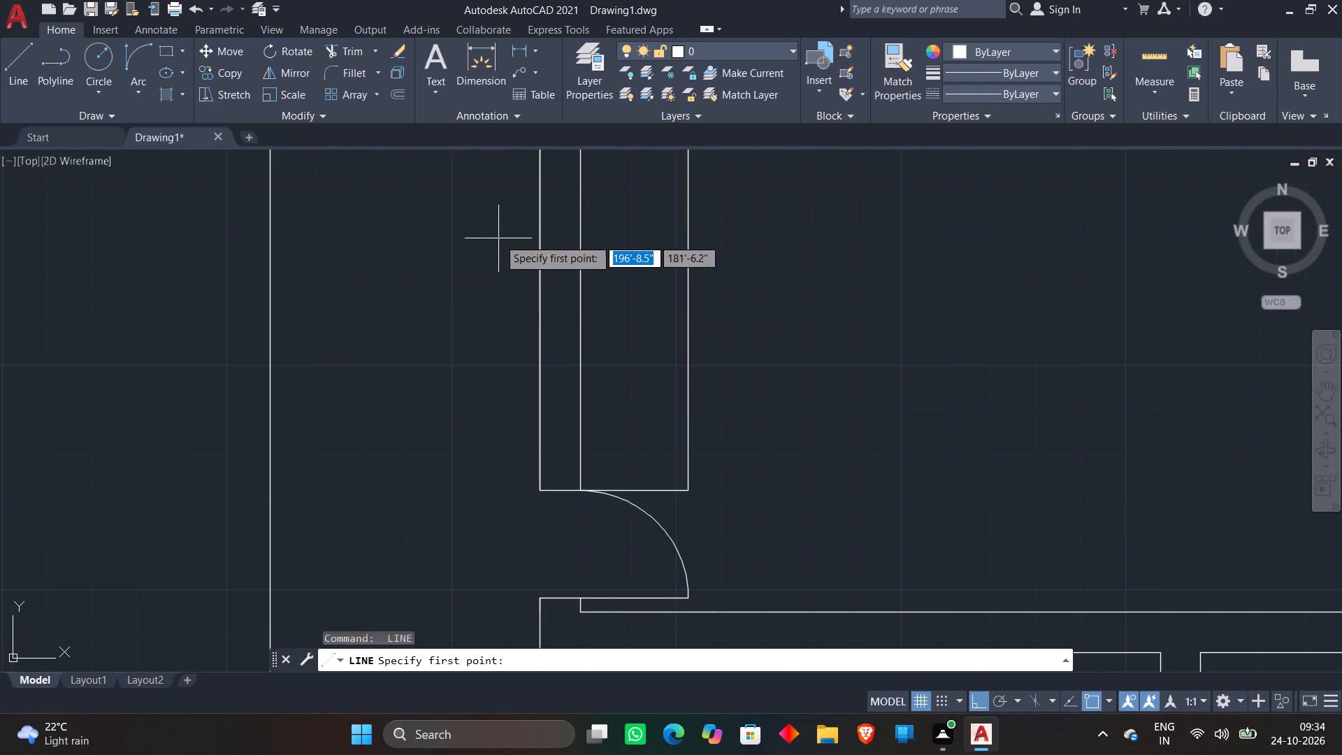
scroll(498, 239, down, 2)
middle_drag(498, 252, 475, 350)
scroll(492, 289, up, 2)
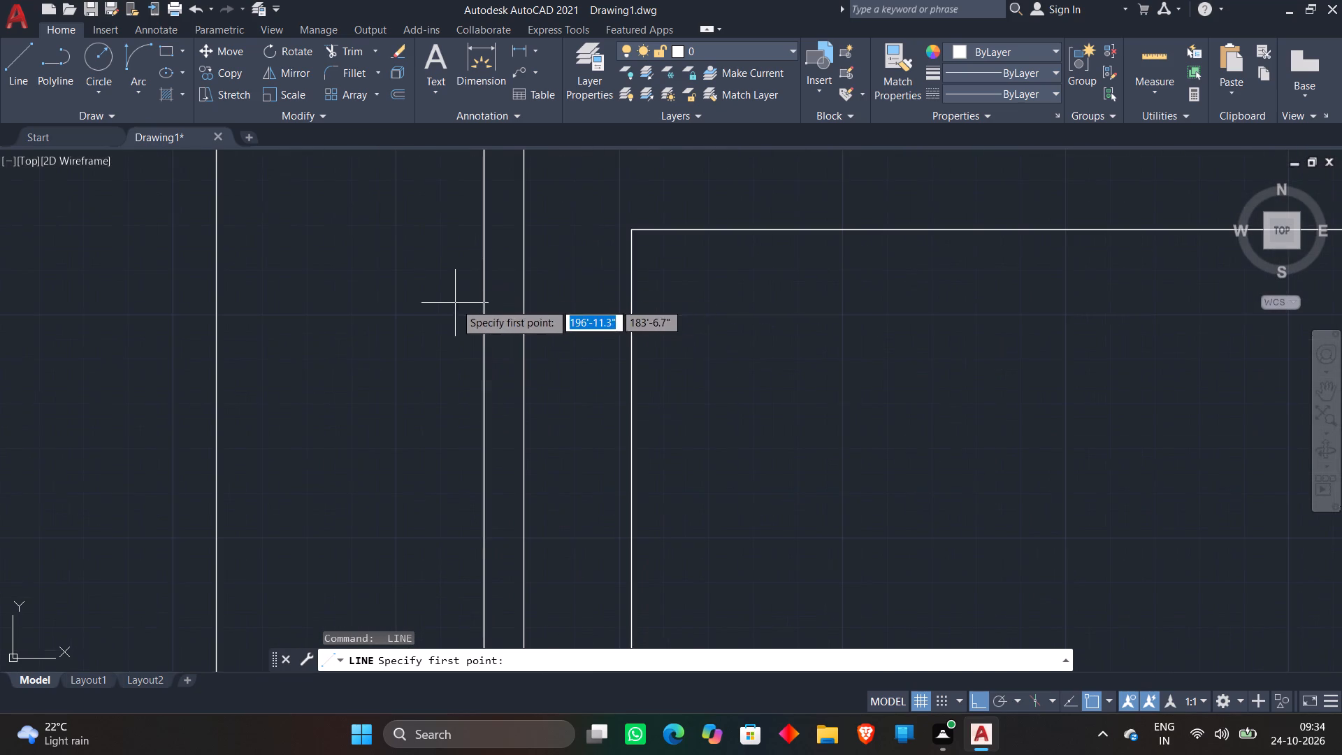
click(449, 326)
click(548, 333)
key(space)
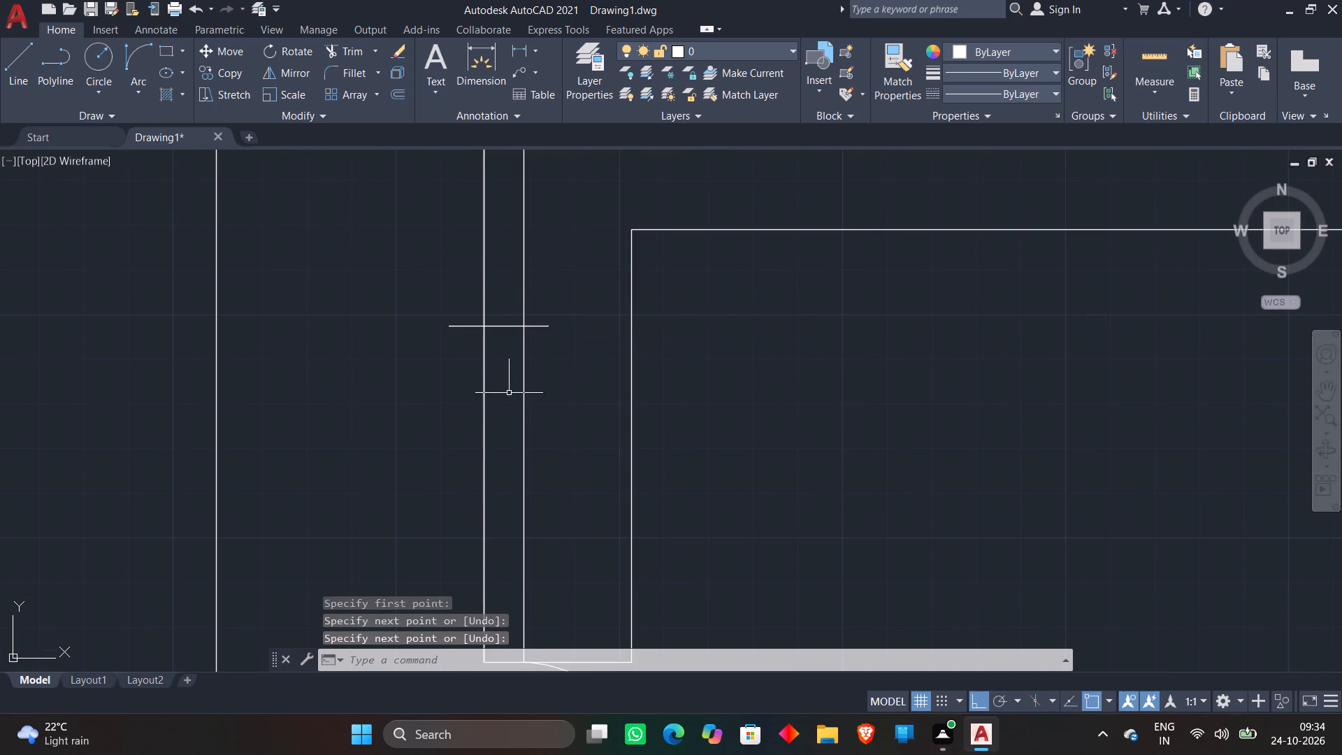
scroll(483, 408, down, 2)
scroll(472, 415, up, 2)
key(space)
scroll(466, 437, down, 1)
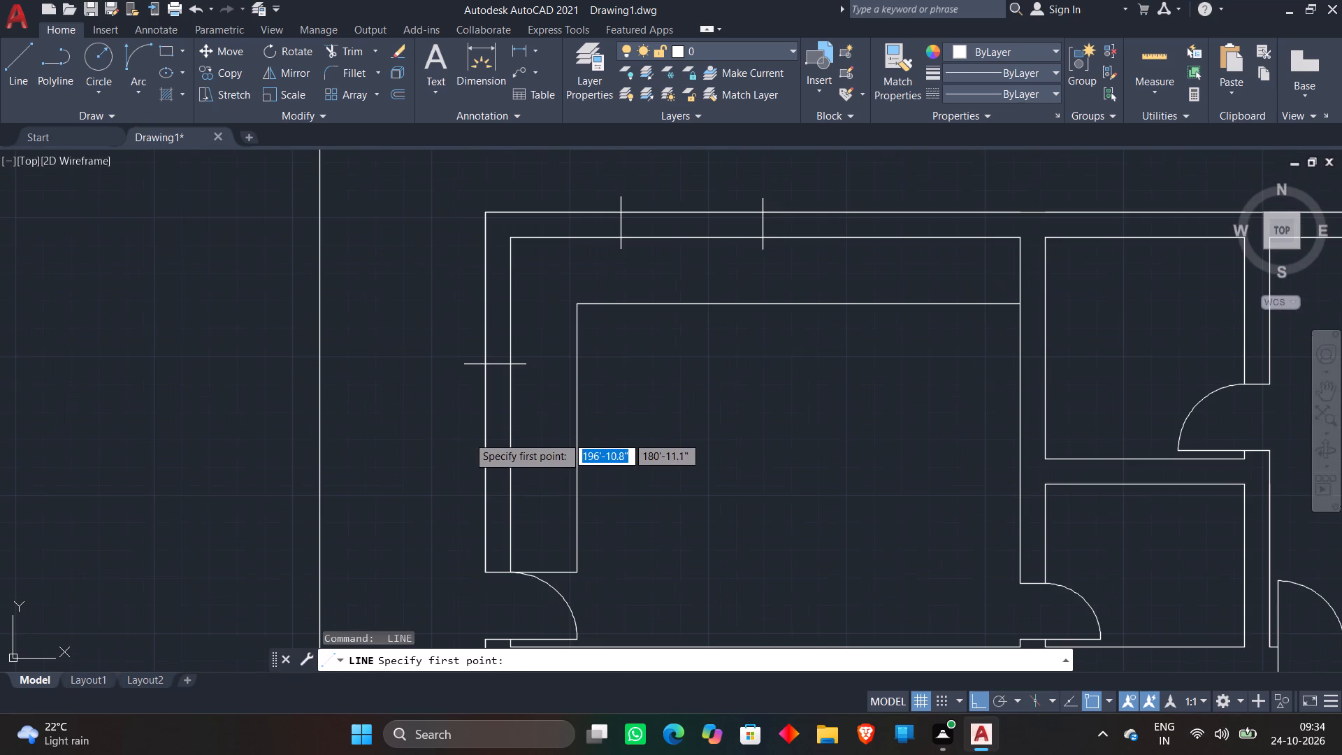
click(466, 468)
click(538, 470)
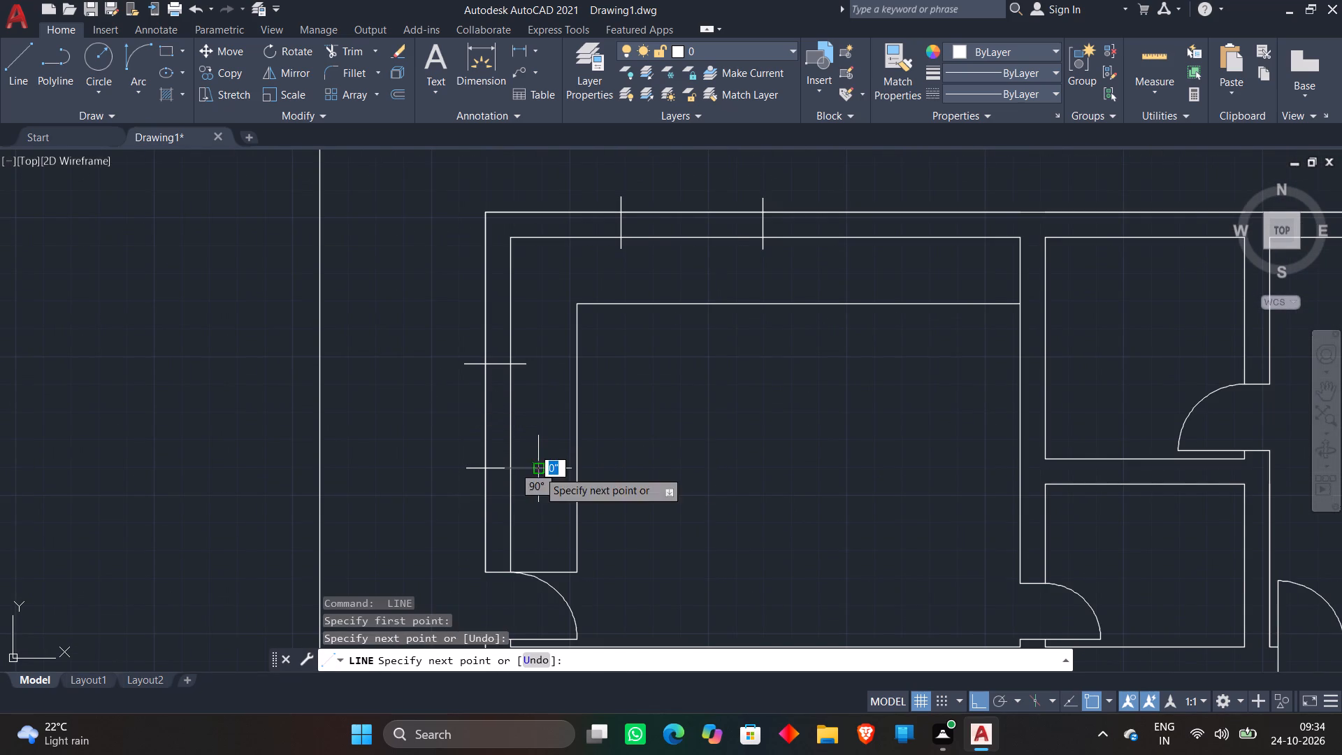
key(space)
scroll(930, 287, down, 1)
key(Escape)
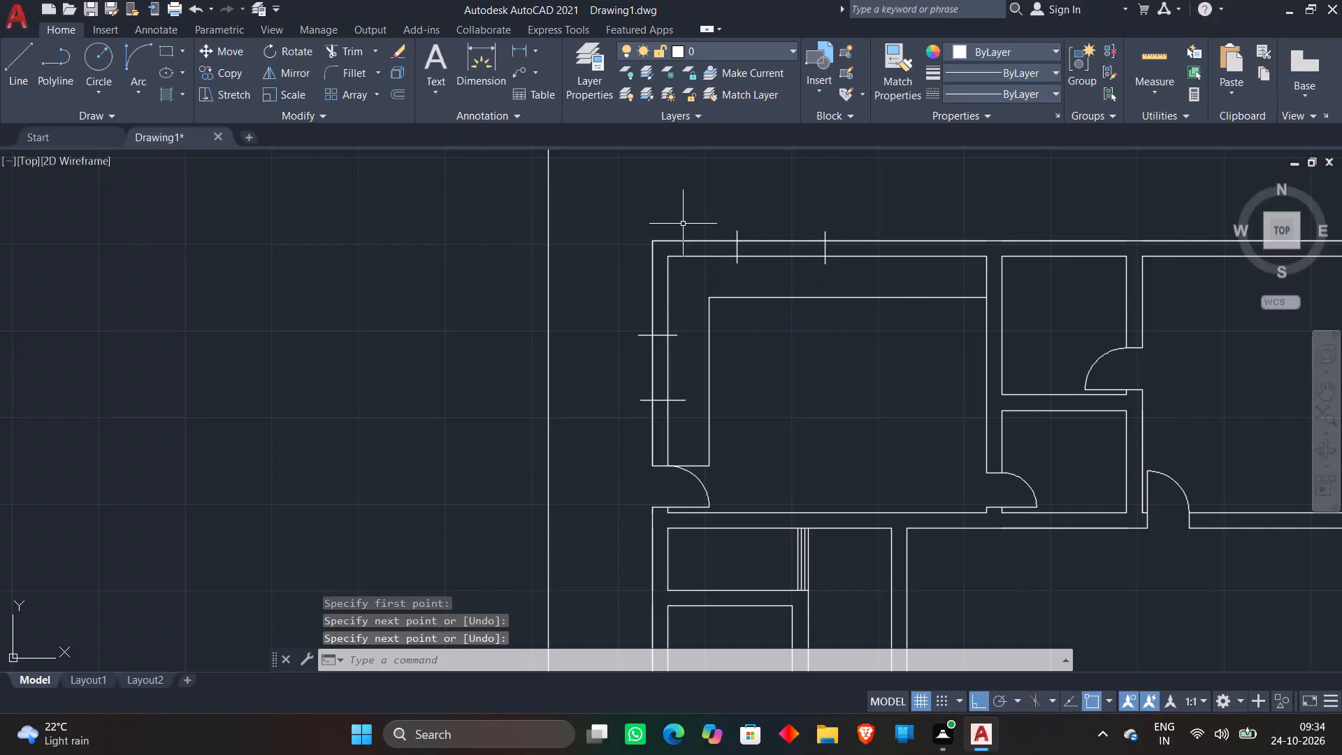
Trim the overhanging ends of the four short lines flush with the northwest room's north and west wall faces.
click(347, 44)
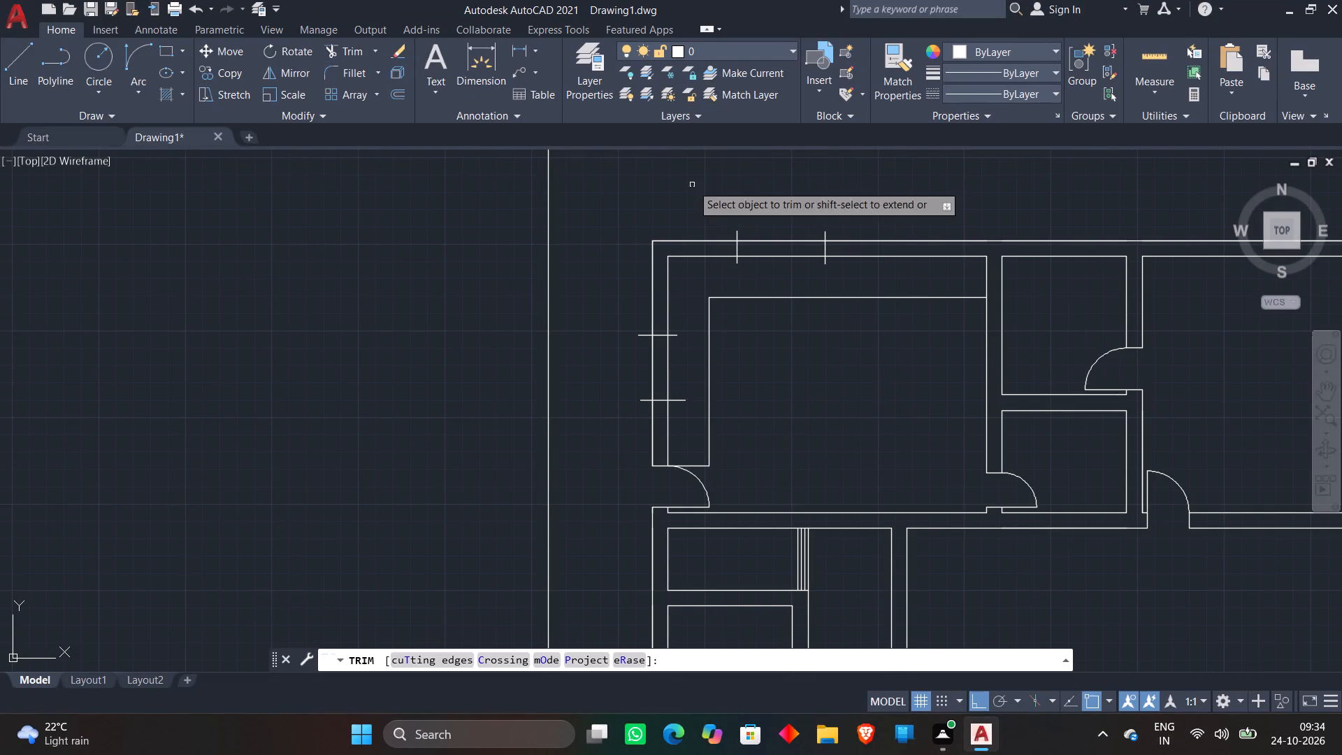
scroll(705, 189, up, 2)
click(781, 299)
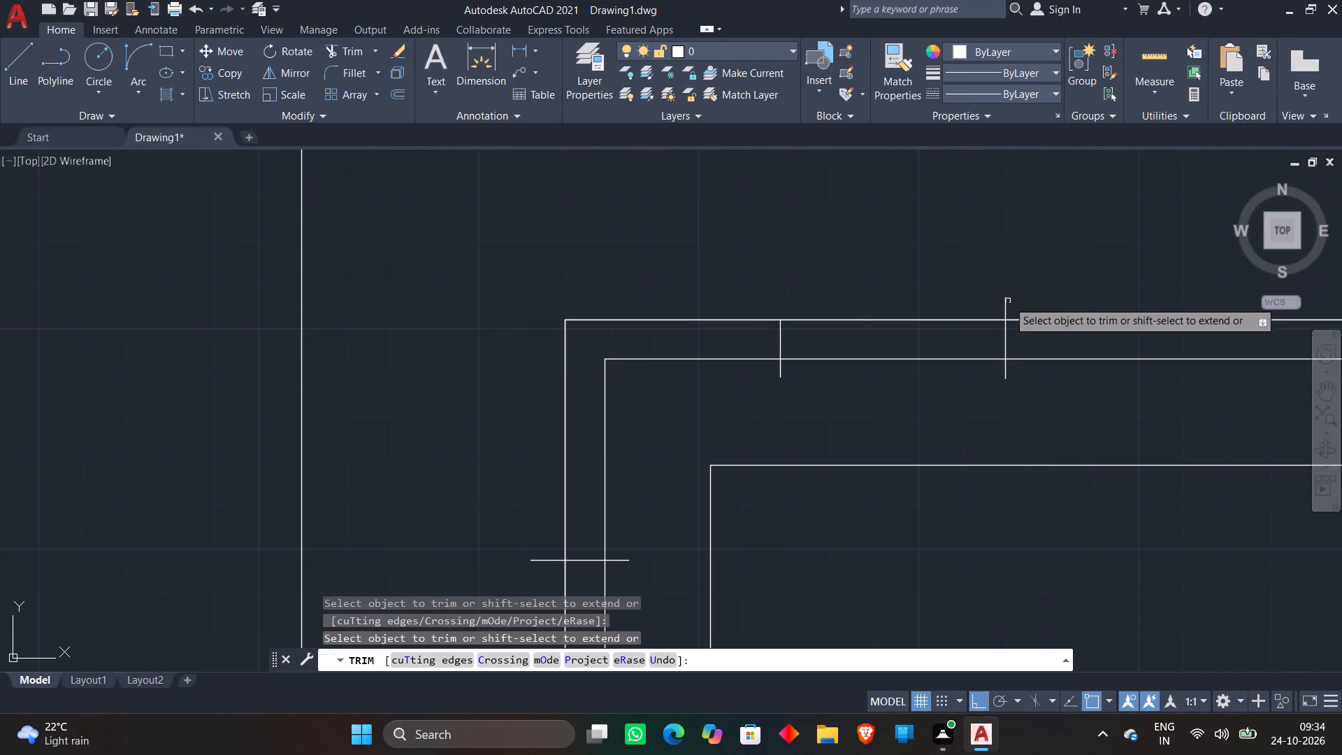
click(1003, 307)
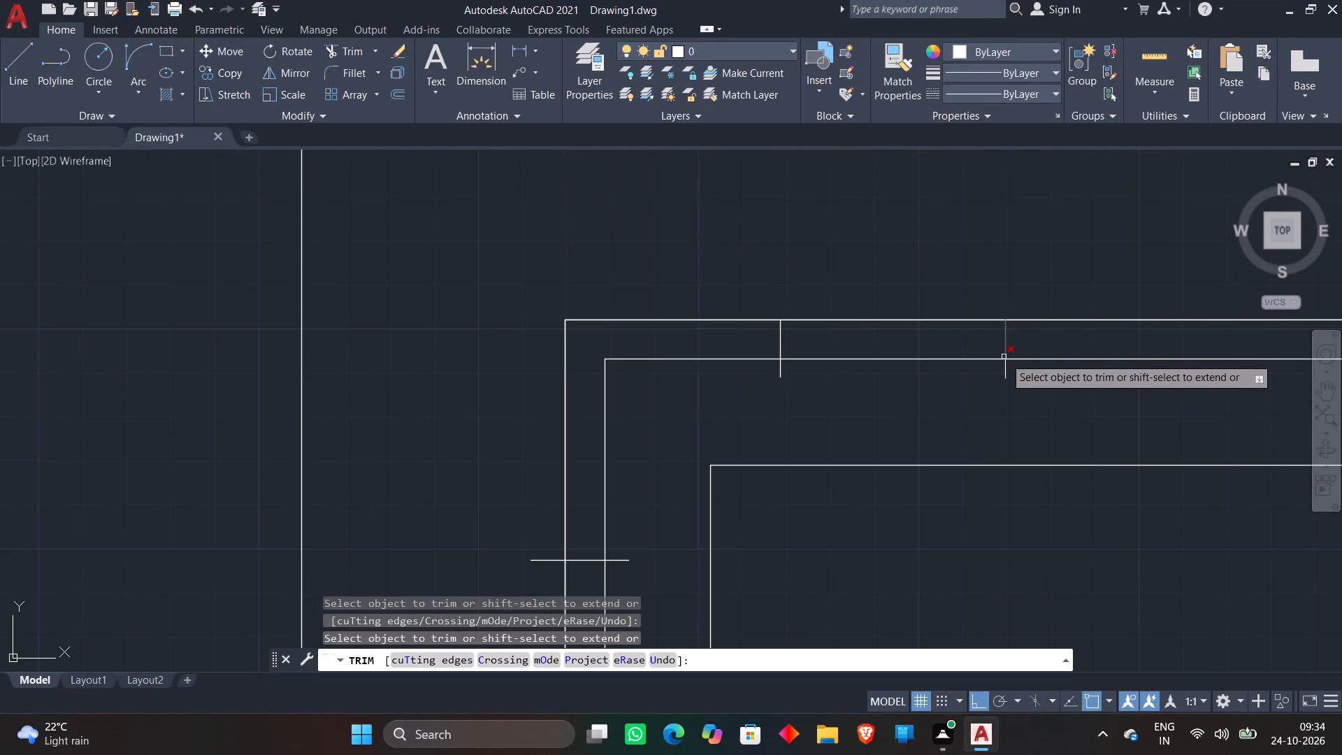
click(1004, 366)
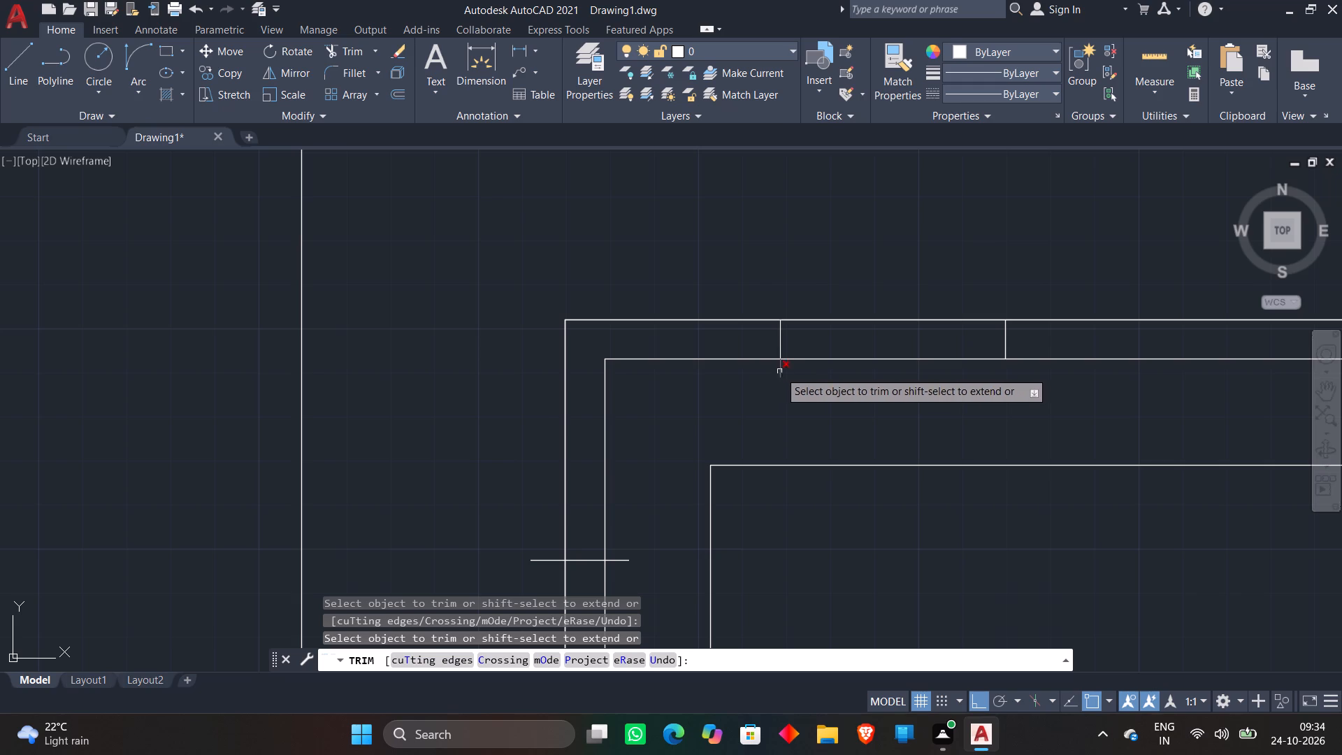
click(779, 371)
scroll(793, 214, down, 2)
scroll(733, 364, up, 2)
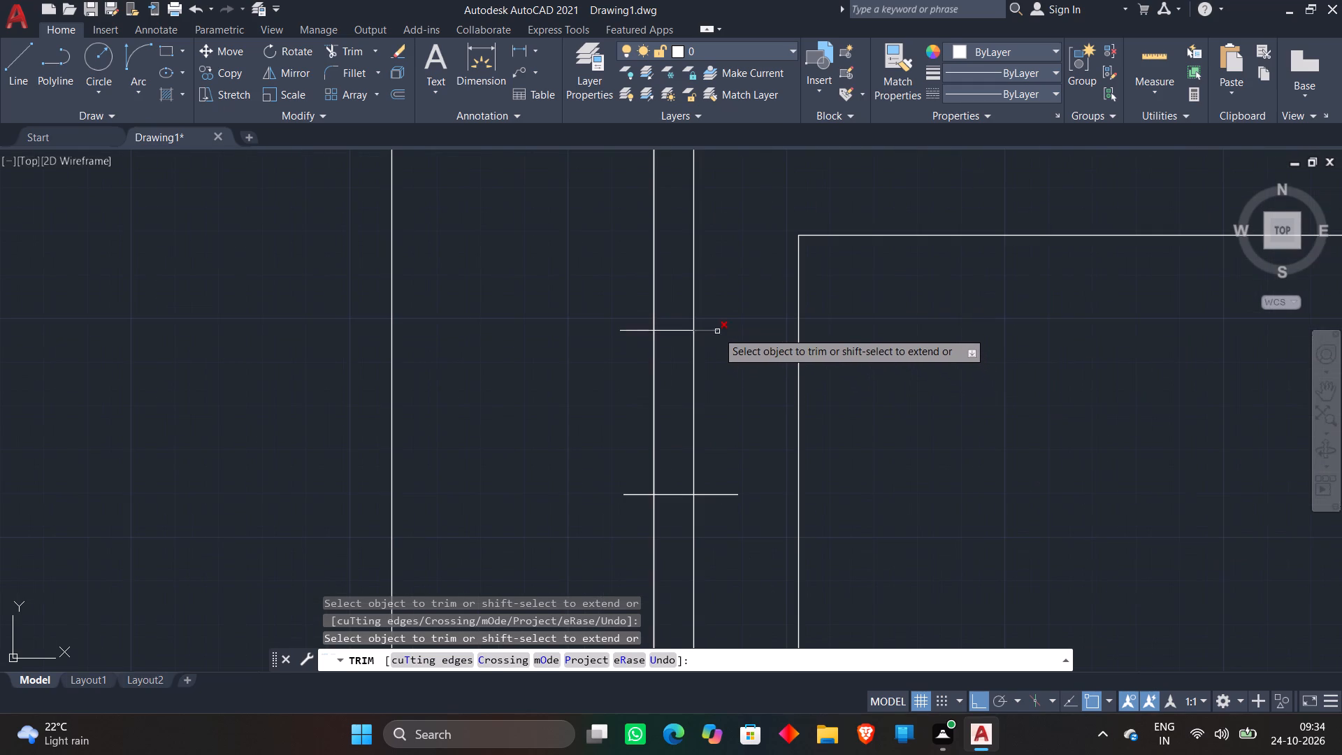
click(717, 331)
click(630, 328)
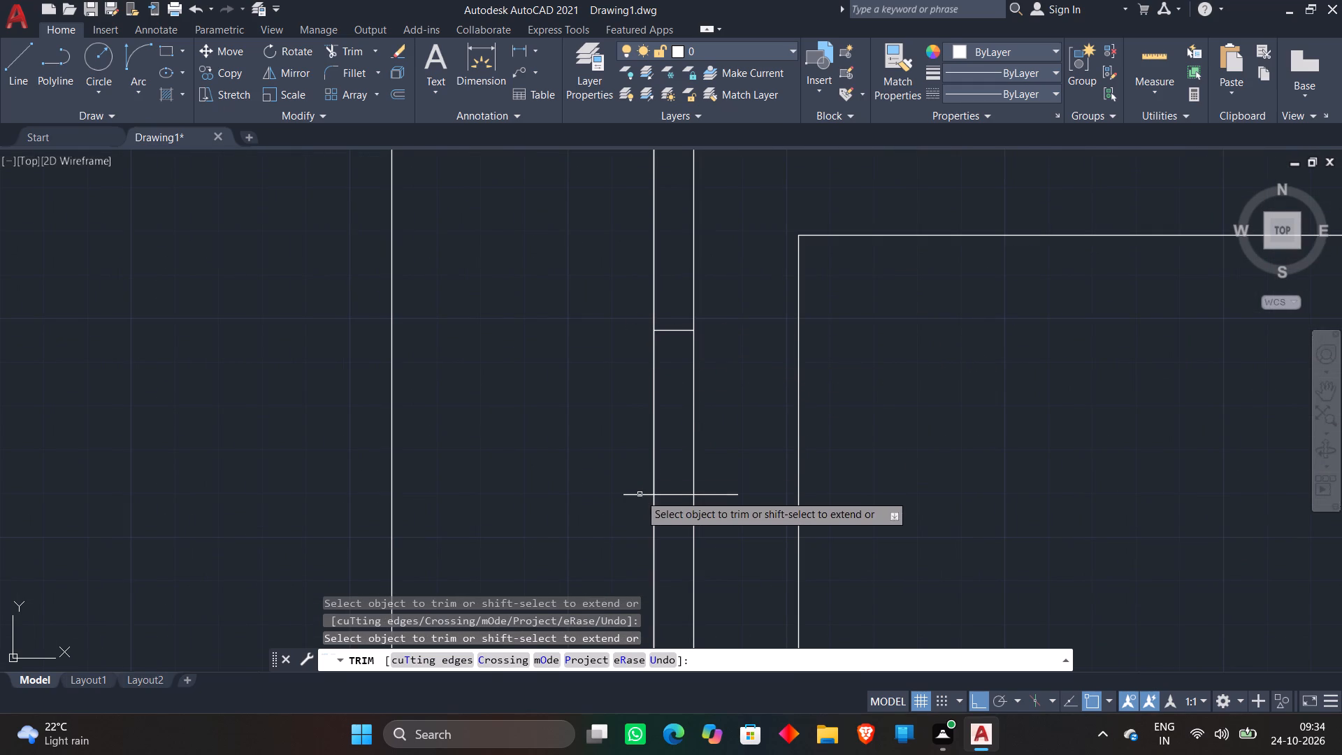
click(640, 494)
click(713, 493)
key(space)
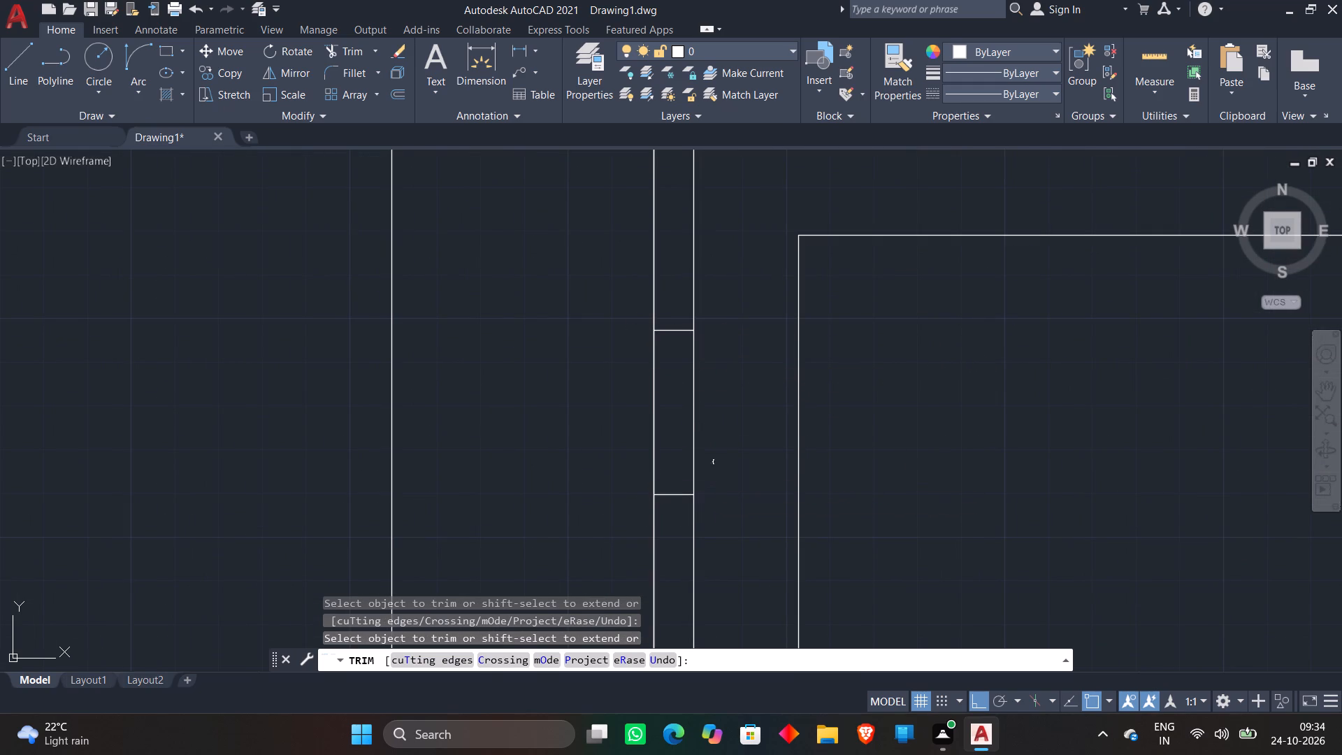
Draw two separate short vertical lines across the north wall of the small room just east of the northwest room.
scroll(784, 333, down, 3)
middle_drag(827, 332, 552, 347)
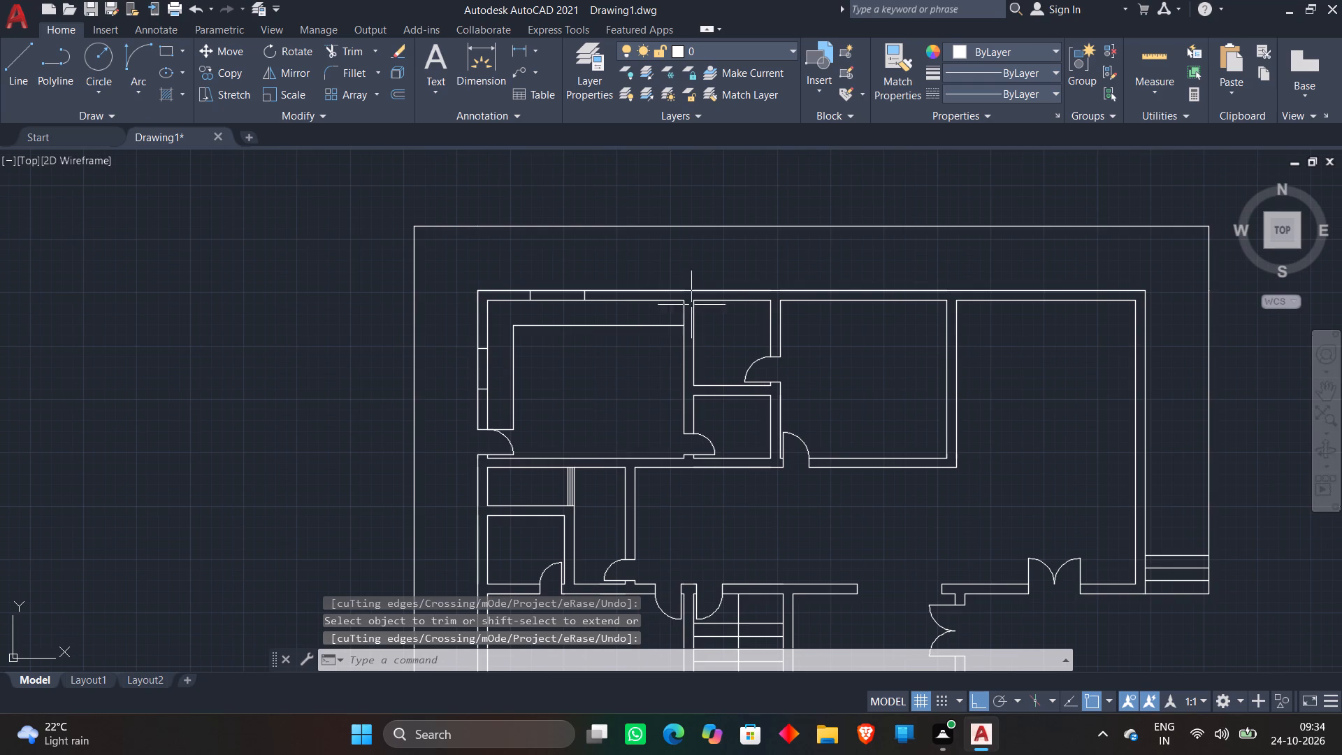
scroll(802, 273, up, 2)
click(13, 57)
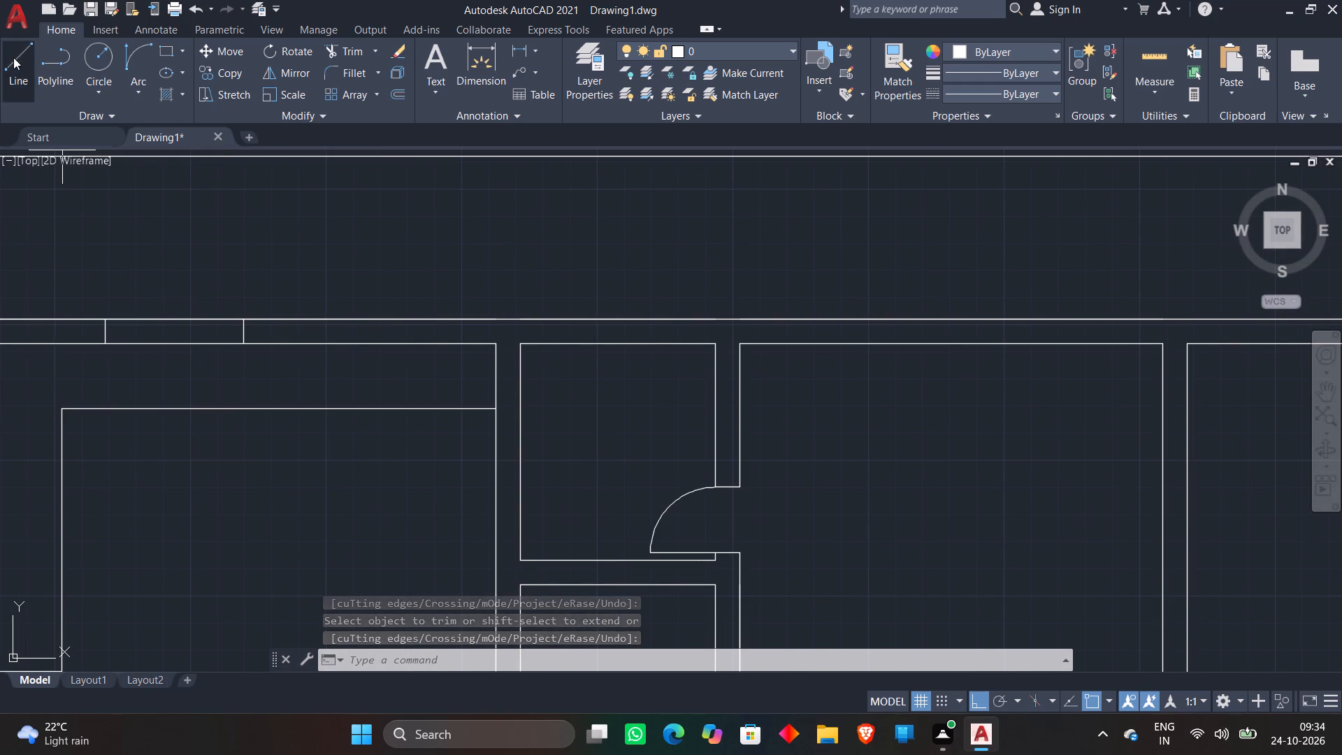
scroll(596, 329, up, 1)
click(509, 279)
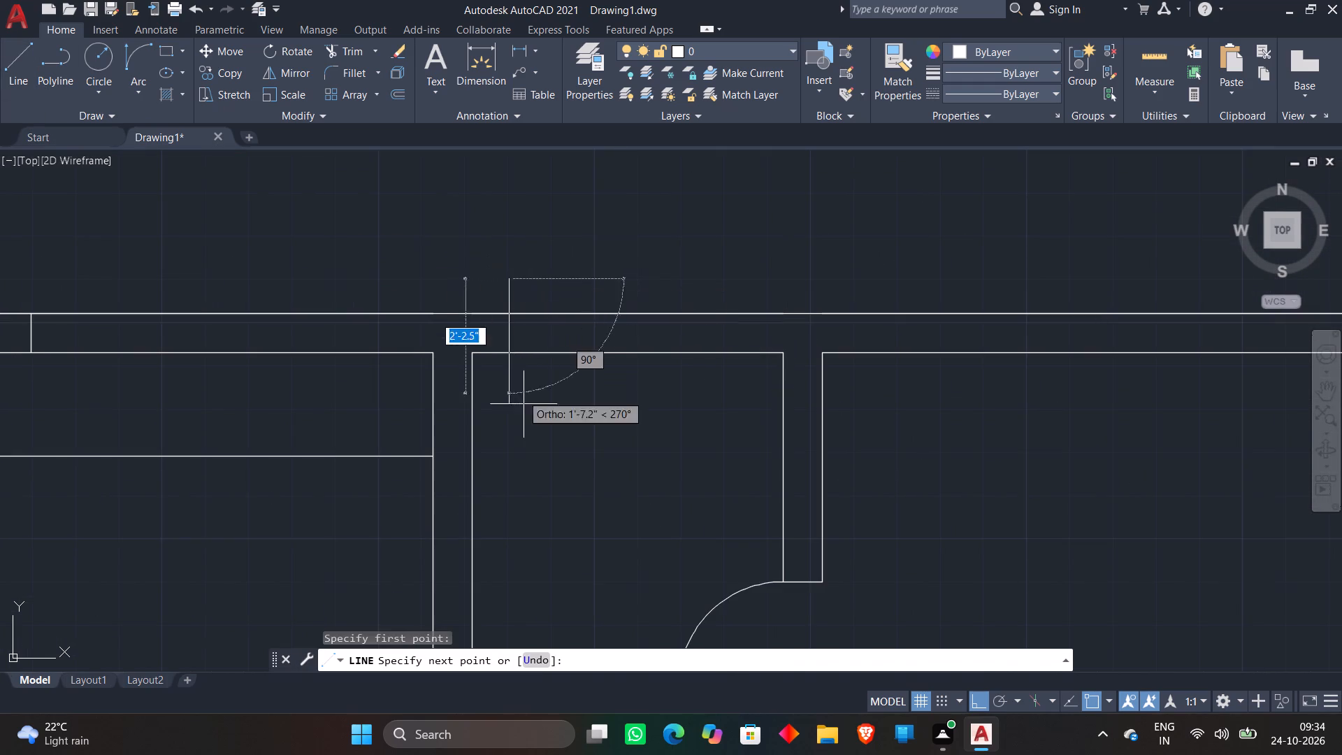
click(524, 404)
key(space)
key(space)
click(673, 277)
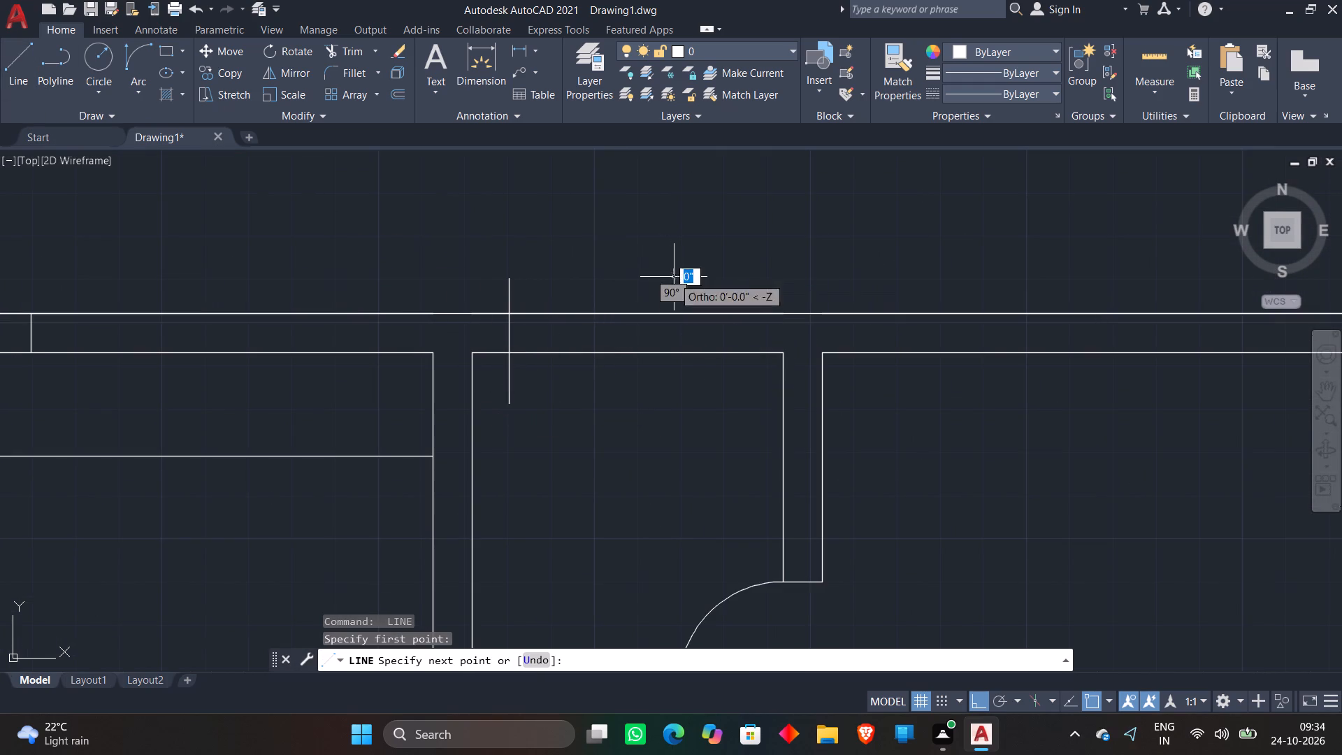
click(688, 377)
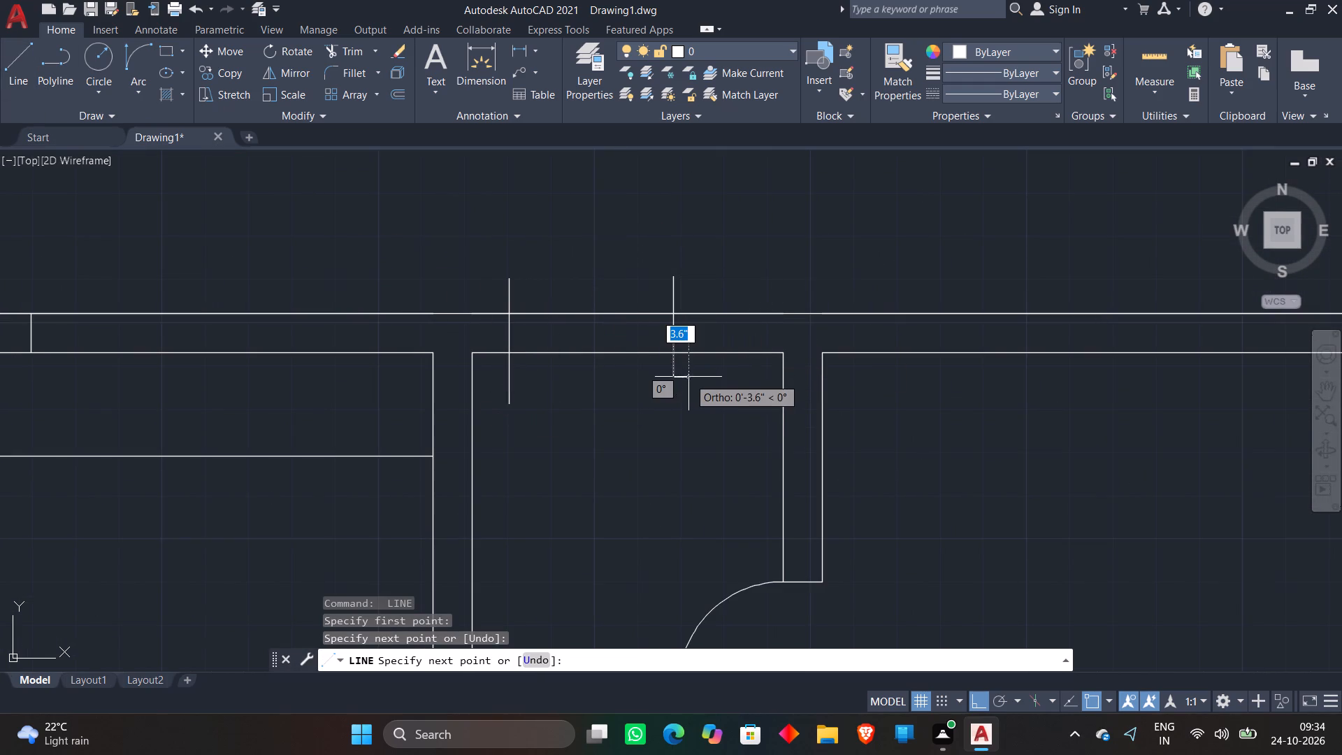
key(space)
Trim both ends of the small room's two vertical lines flush with its north wall faces.
text(tr)
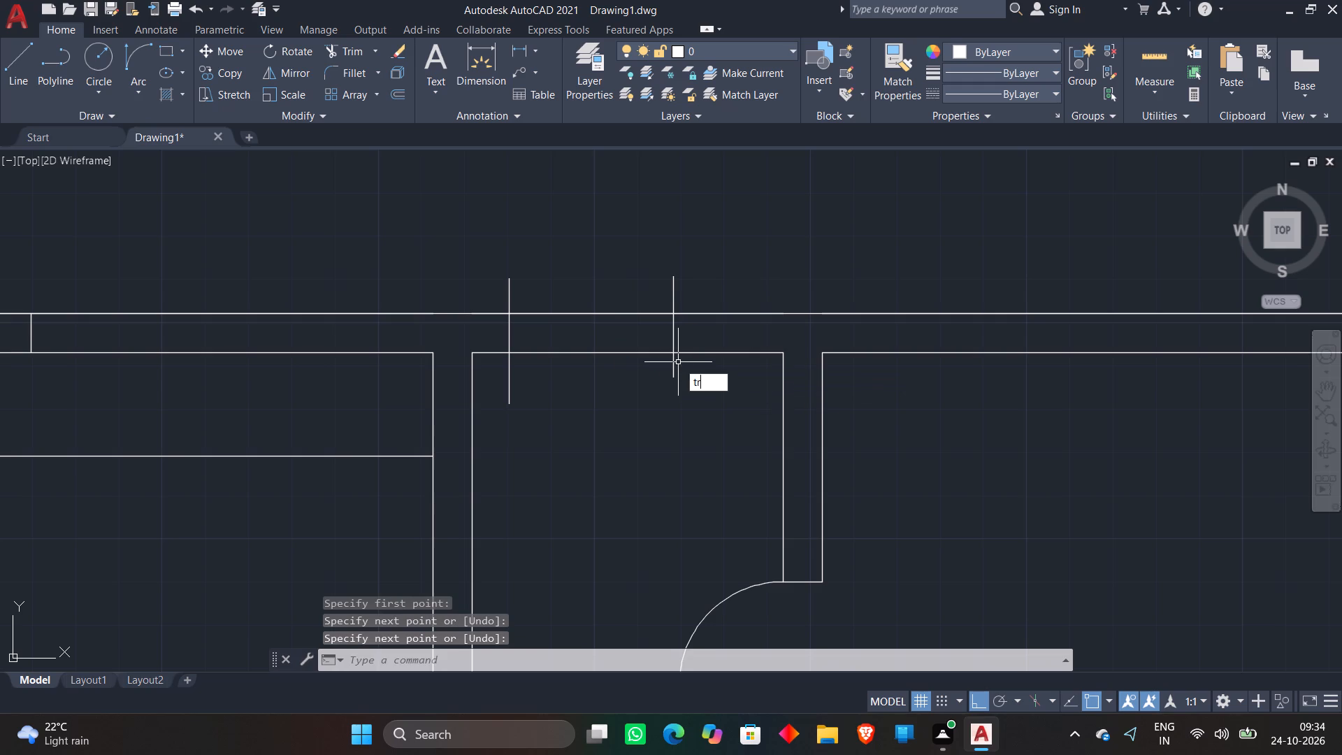
key(space)
click(492, 293)
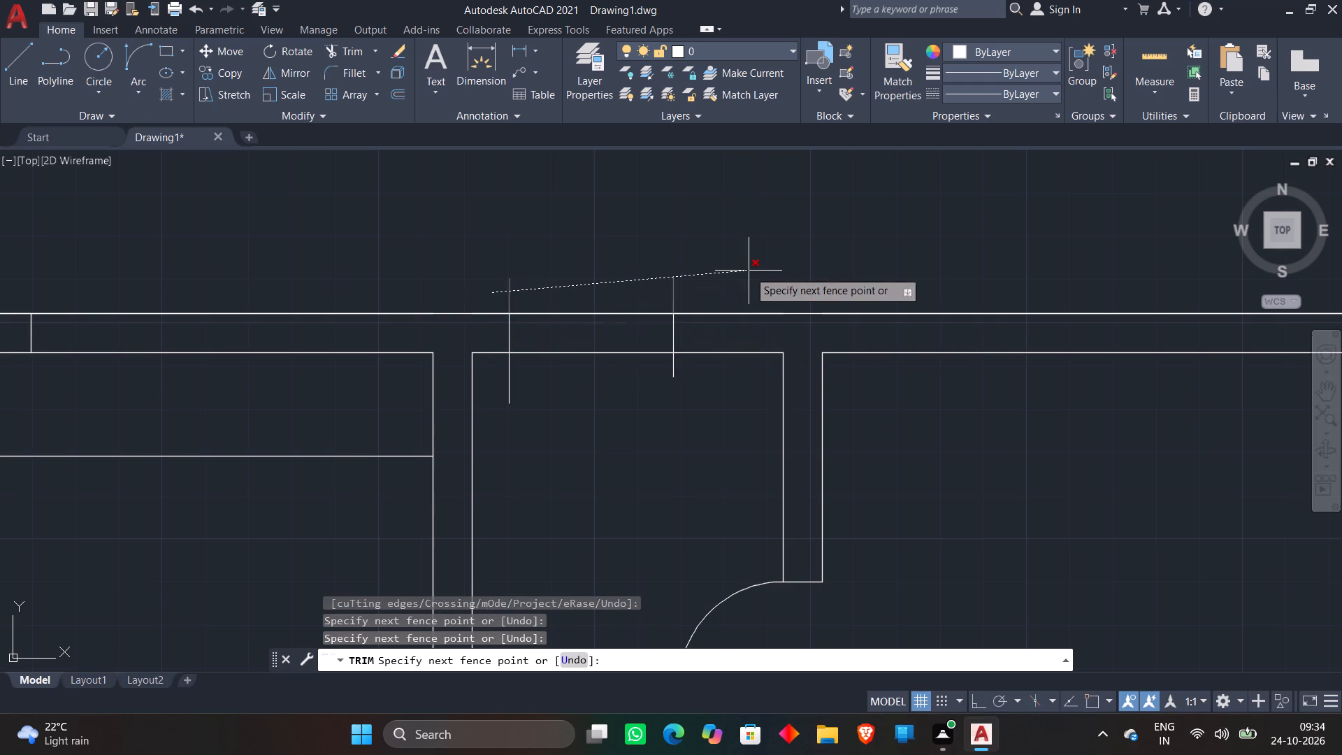
click(749, 271)
click(498, 361)
click(716, 376)
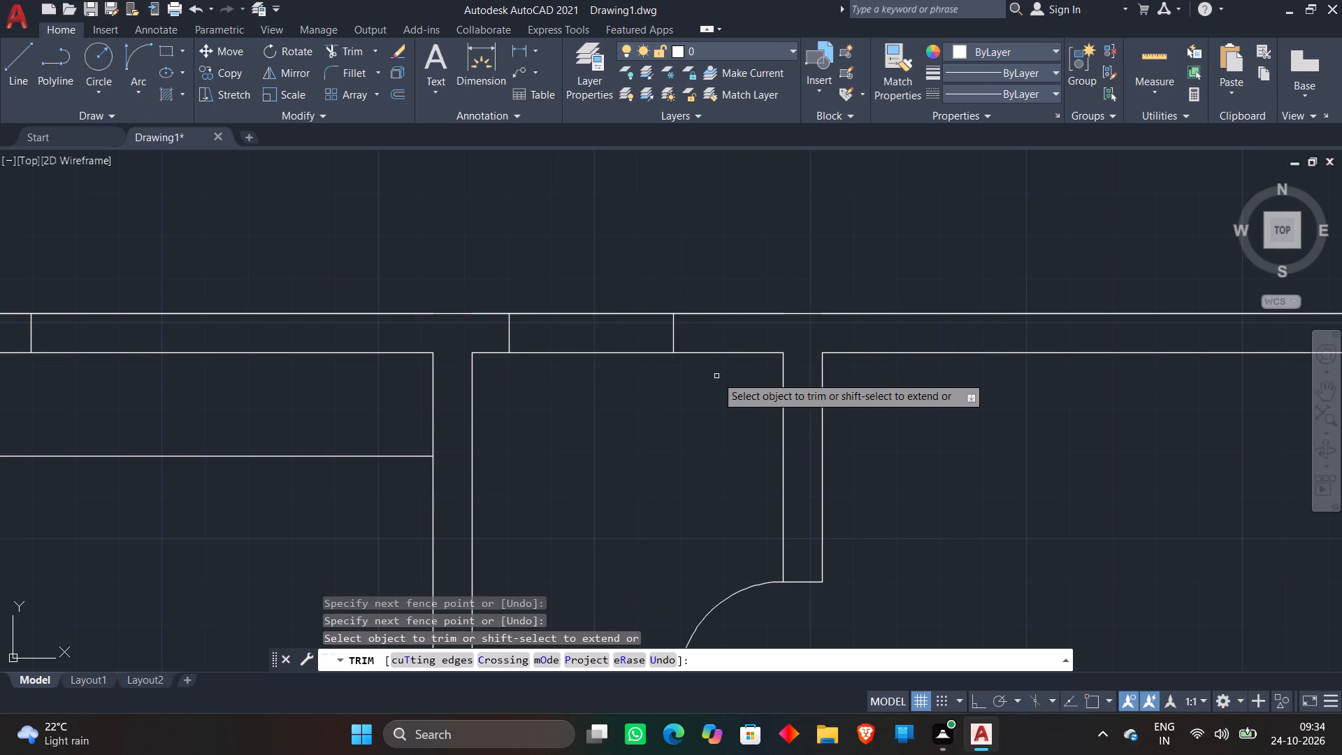
key(space)
Draw two separate short vertical lines across the north wall of the larger room east of the small room.
scroll(735, 312, down, 2)
middle_drag(860, 366, 858, 366)
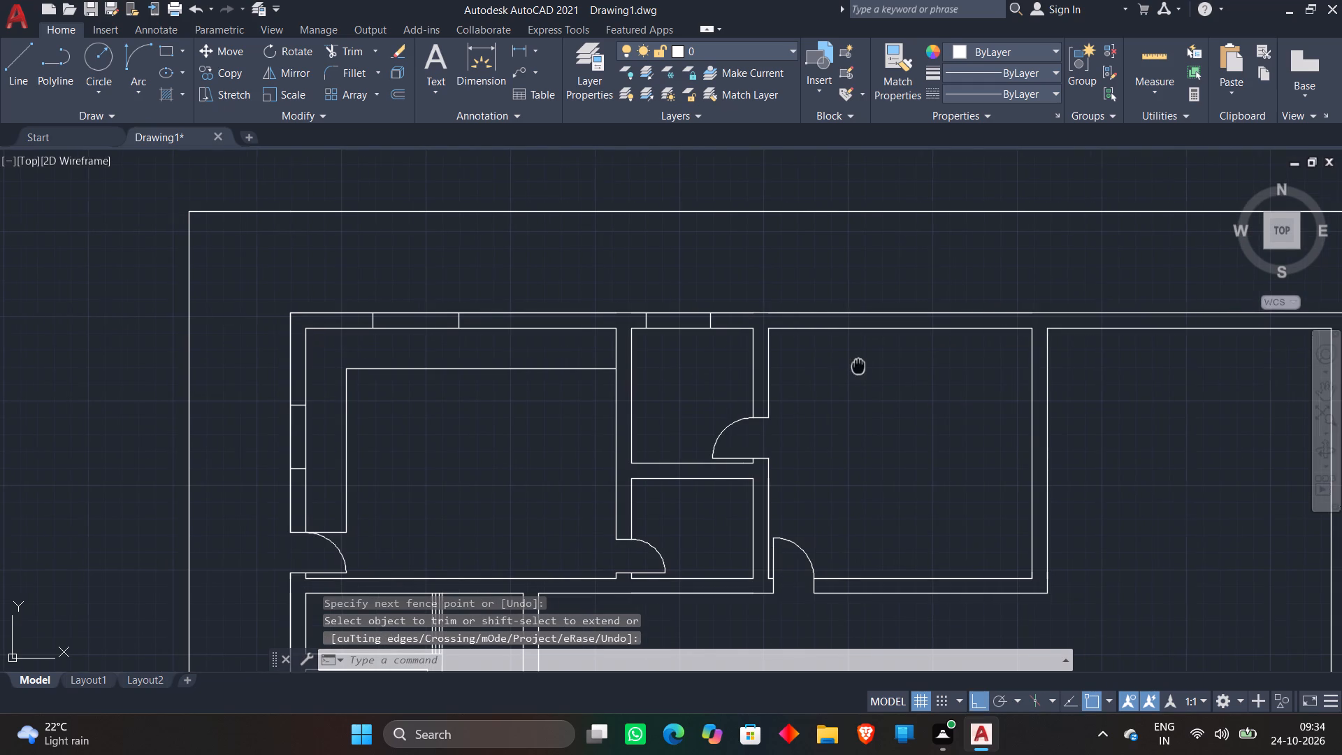
middle_drag(858, 366, 565, 369)
scroll(551, 317, up, 1)
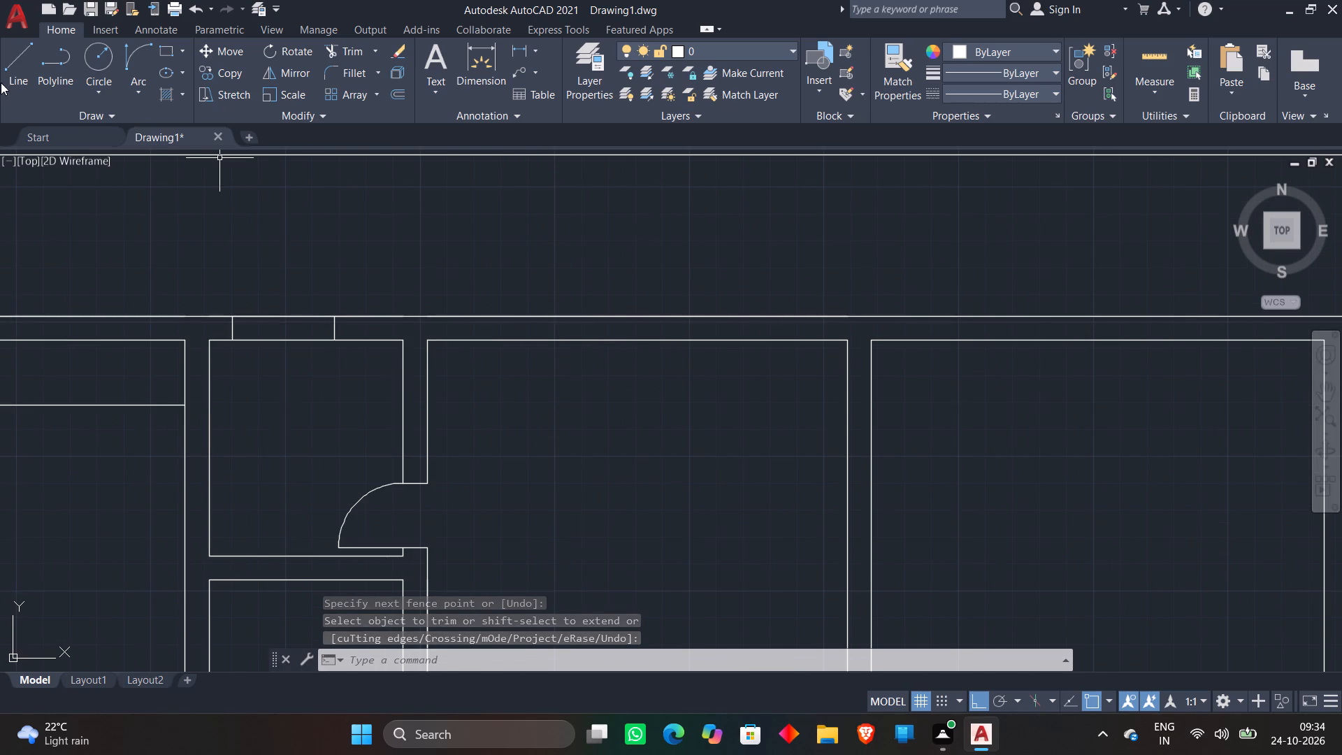
click(10, 61)
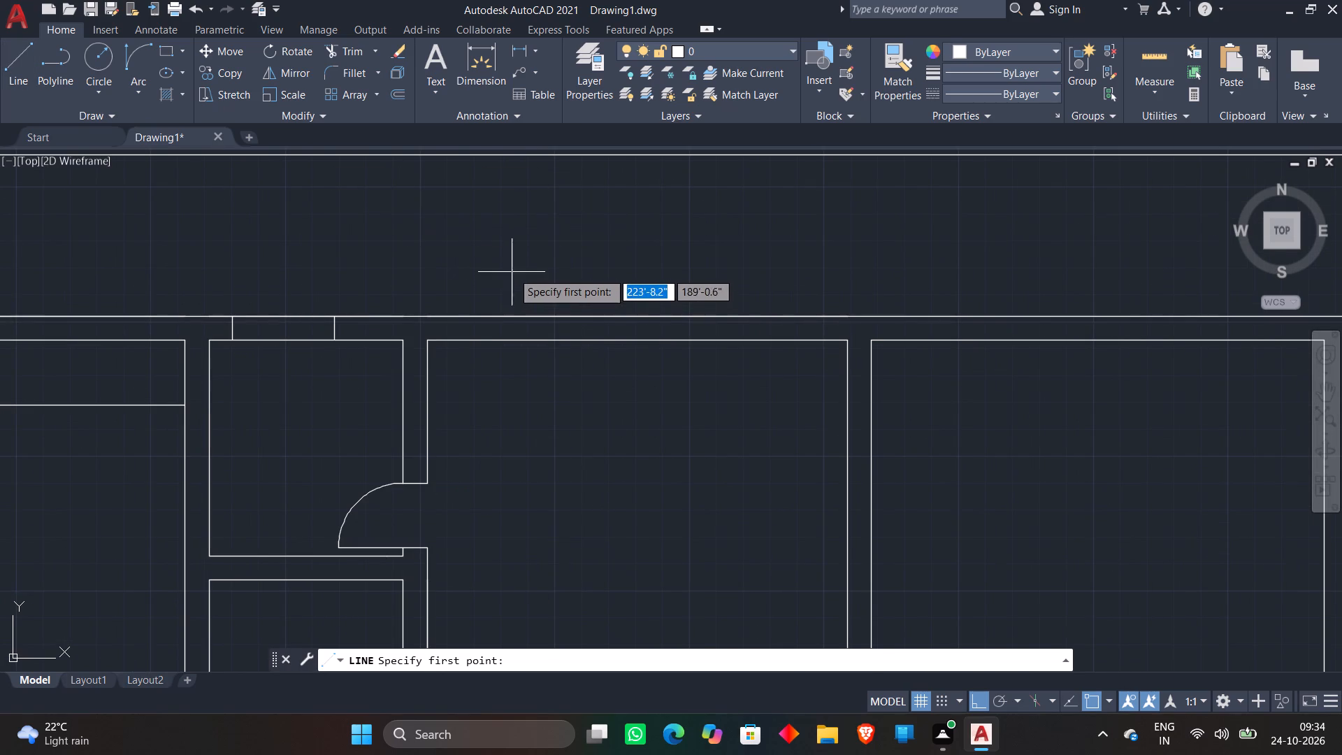
click(512, 272)
click(523, 381)
key(space)
key(space)
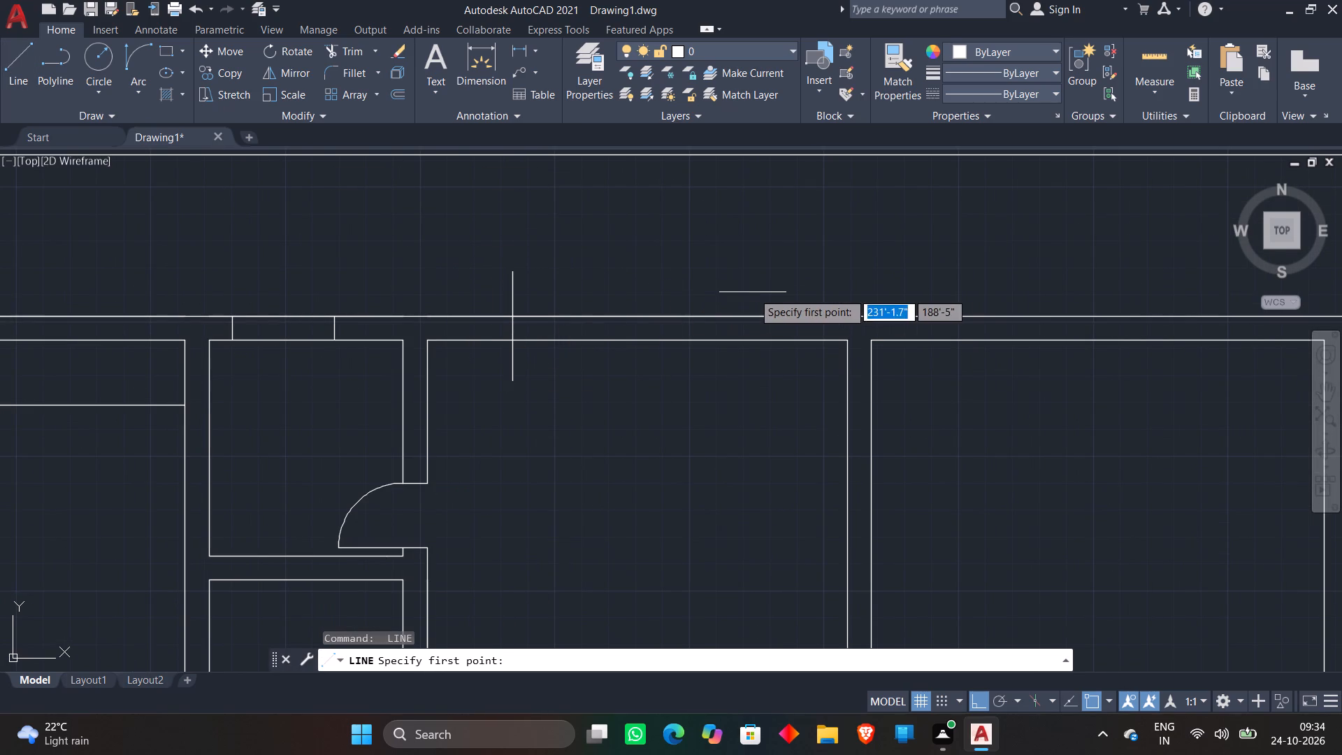
click(740, 273)
click(739, 379)
key(space)
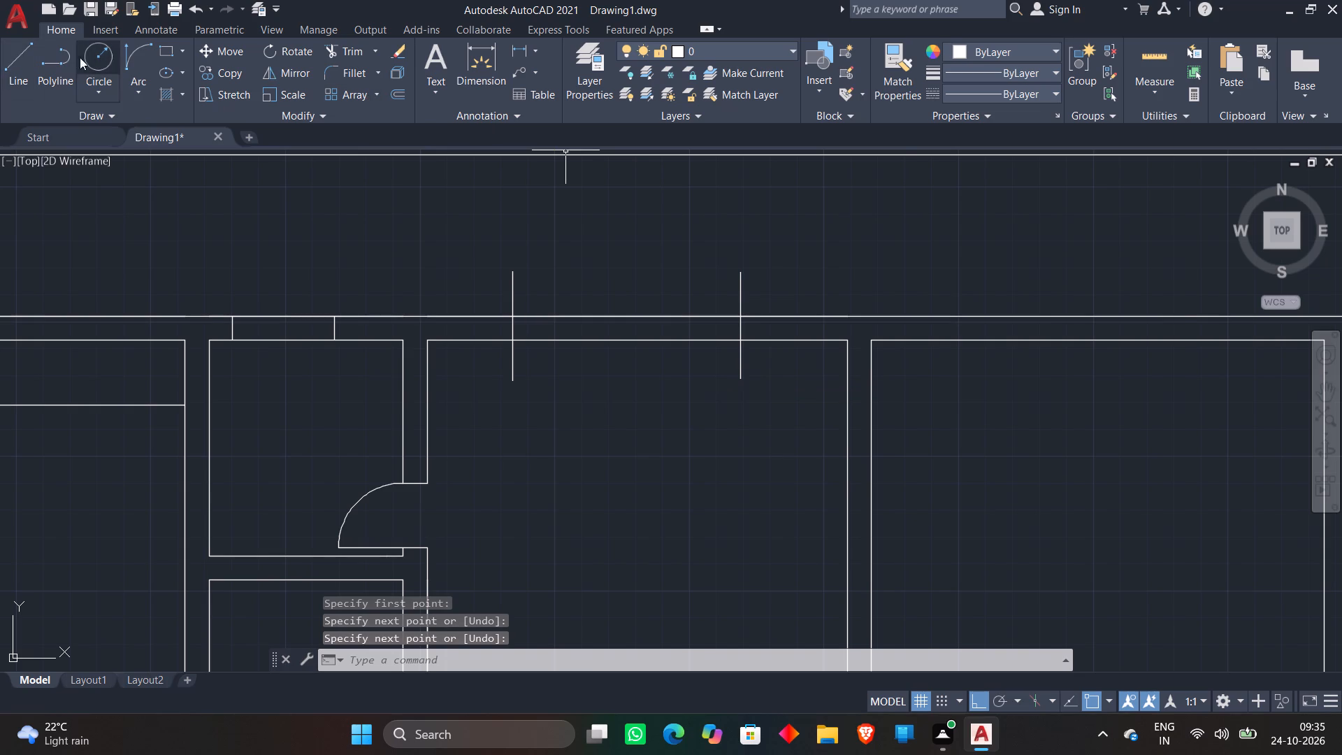
Trim both ends of the larger room's two vertical lines flush with its north wall faces.
click(343, 50)
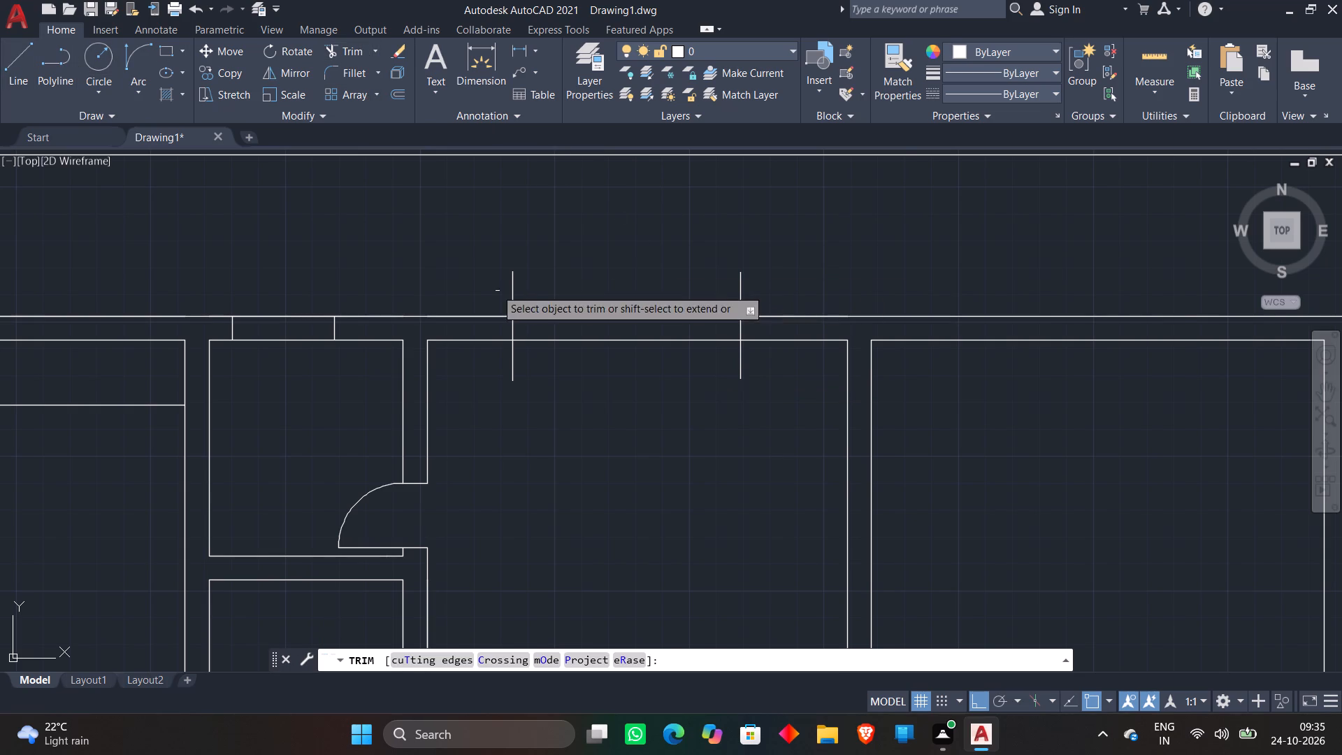
click(495, 289)
click(803, 271)
click(494, 368)
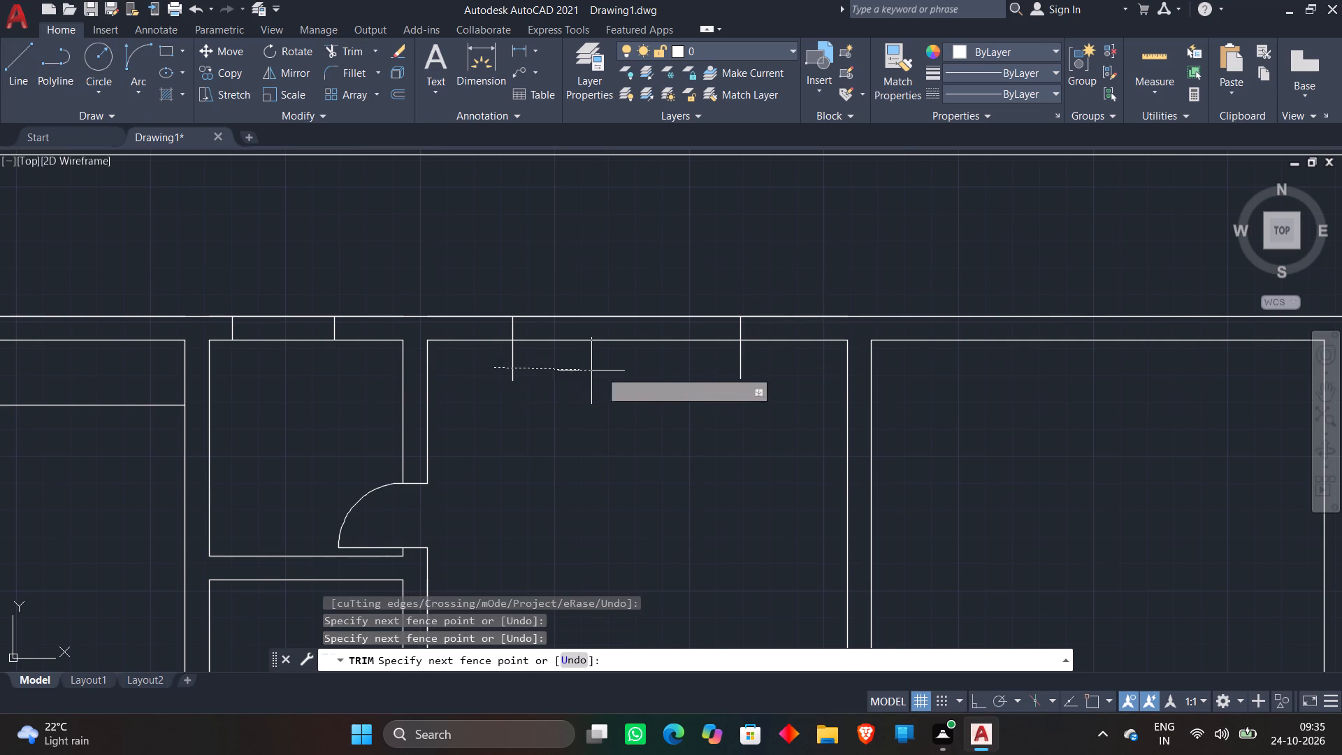
click(769, 379)
key(space)
Draw two separate short vertical lines across the north wall of the northeast room.
scroll(739, 343, down, 3)
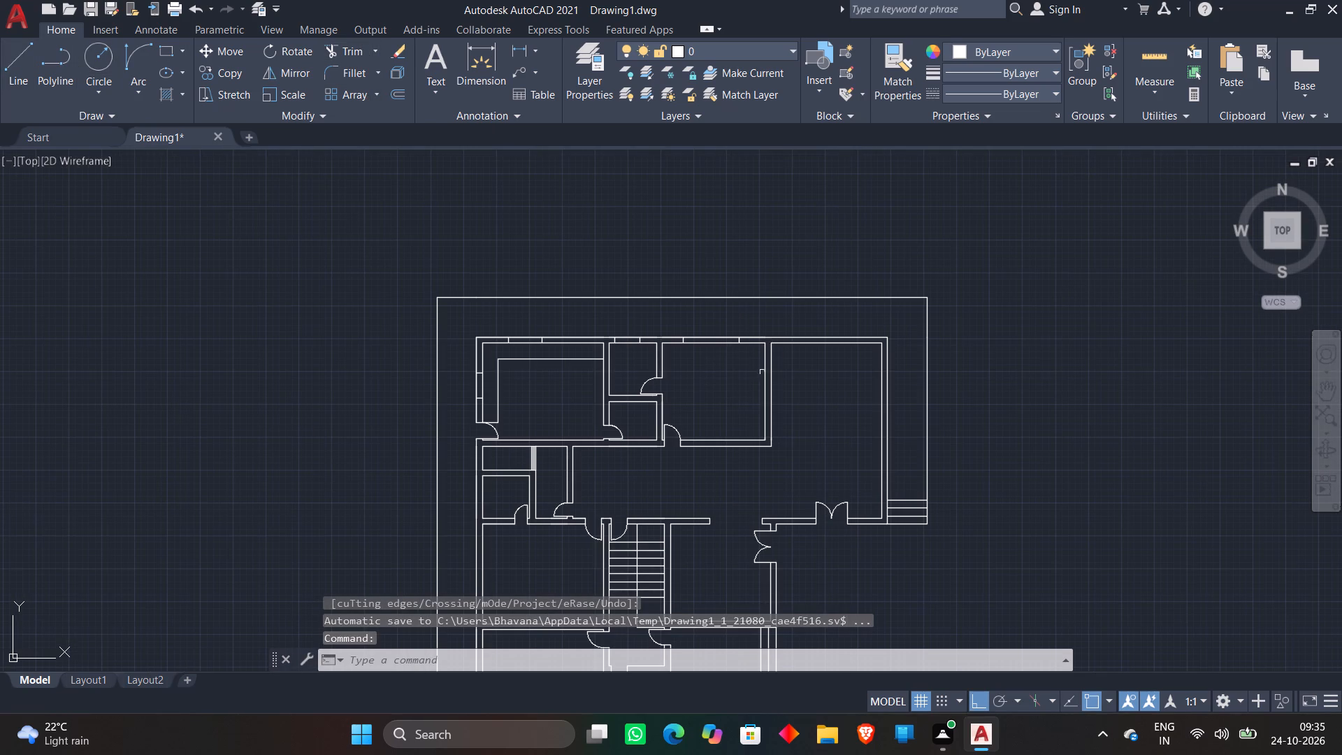
middle_drag(844, 376, 666, 382)
scroll(666, 382, up, 1)
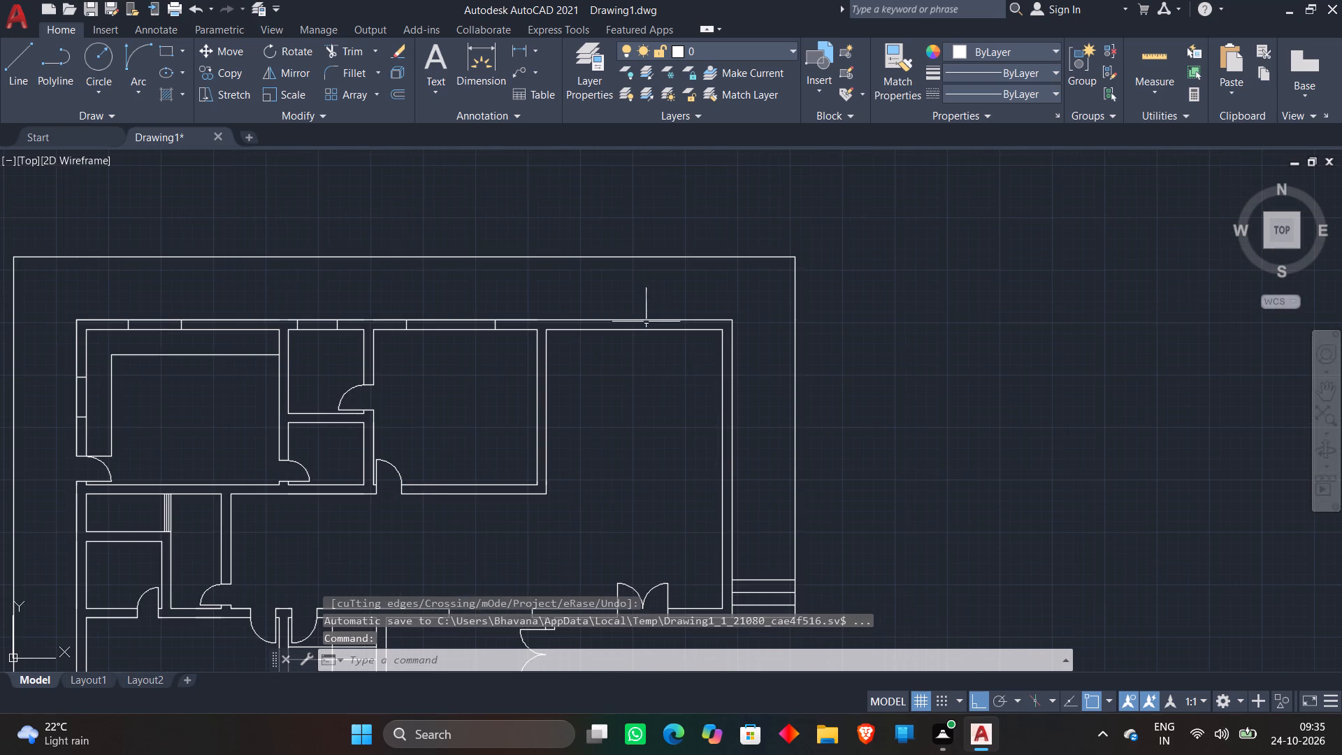
scroll(619, 301, up, 1)
click(10, 65)
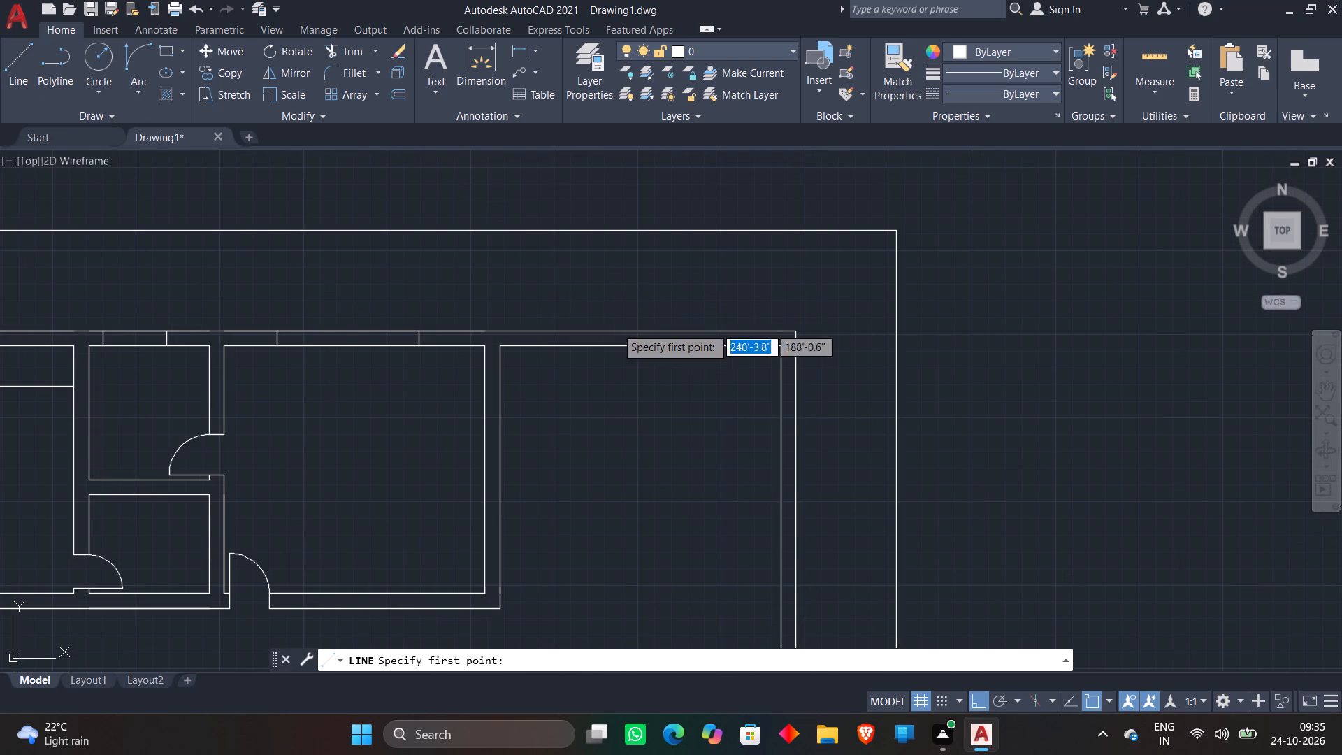
click(570, 308)
click(586, 366)
key(space)
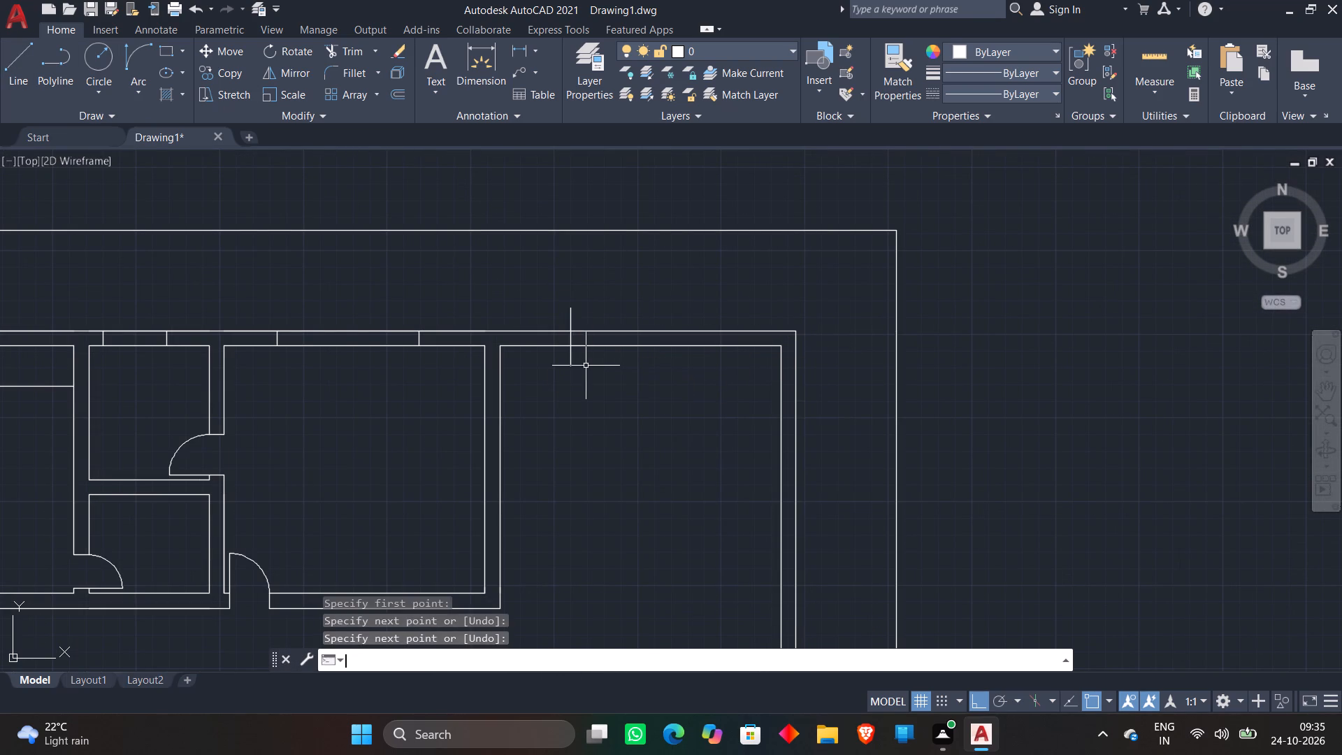
key(space)
click(712, 308)
click(712, 375)
key(space)
Trim both ends of the northeast room's two vertical lines flush with its north wall faces.
click(338, 52)
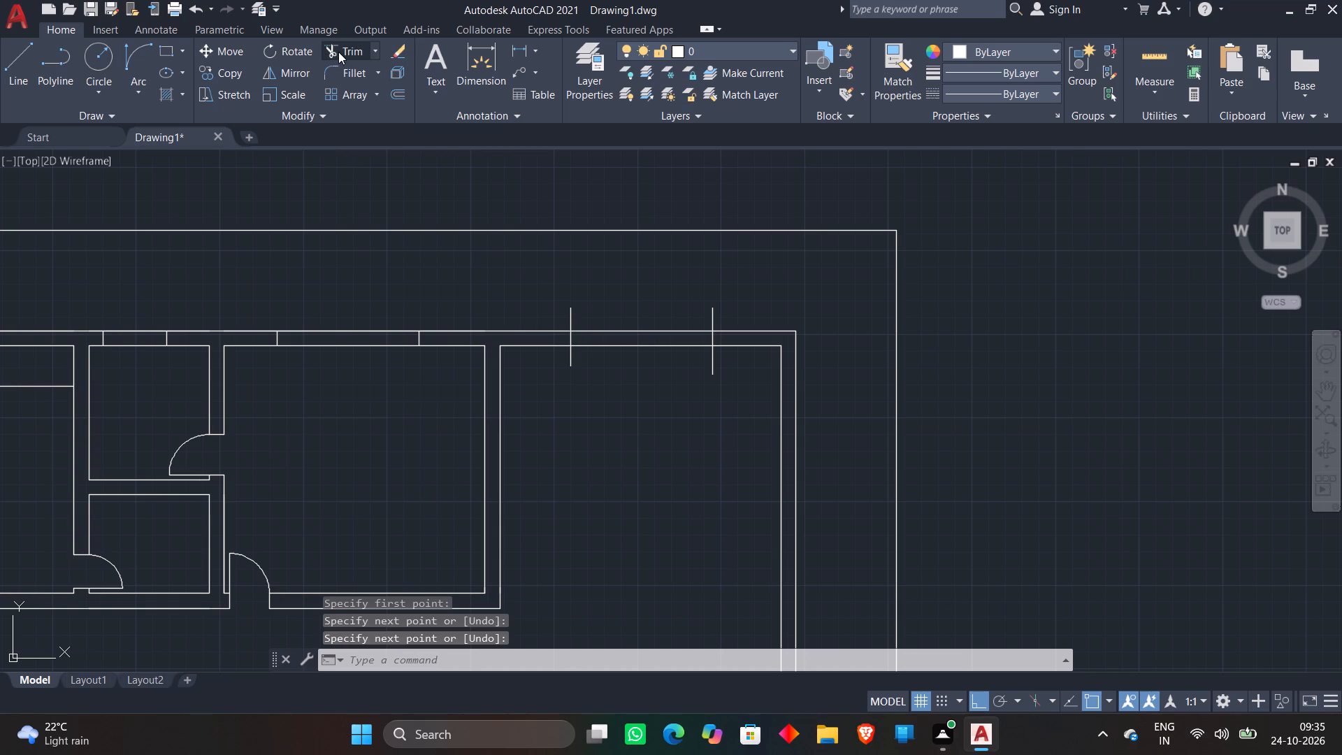
click(568, 315)
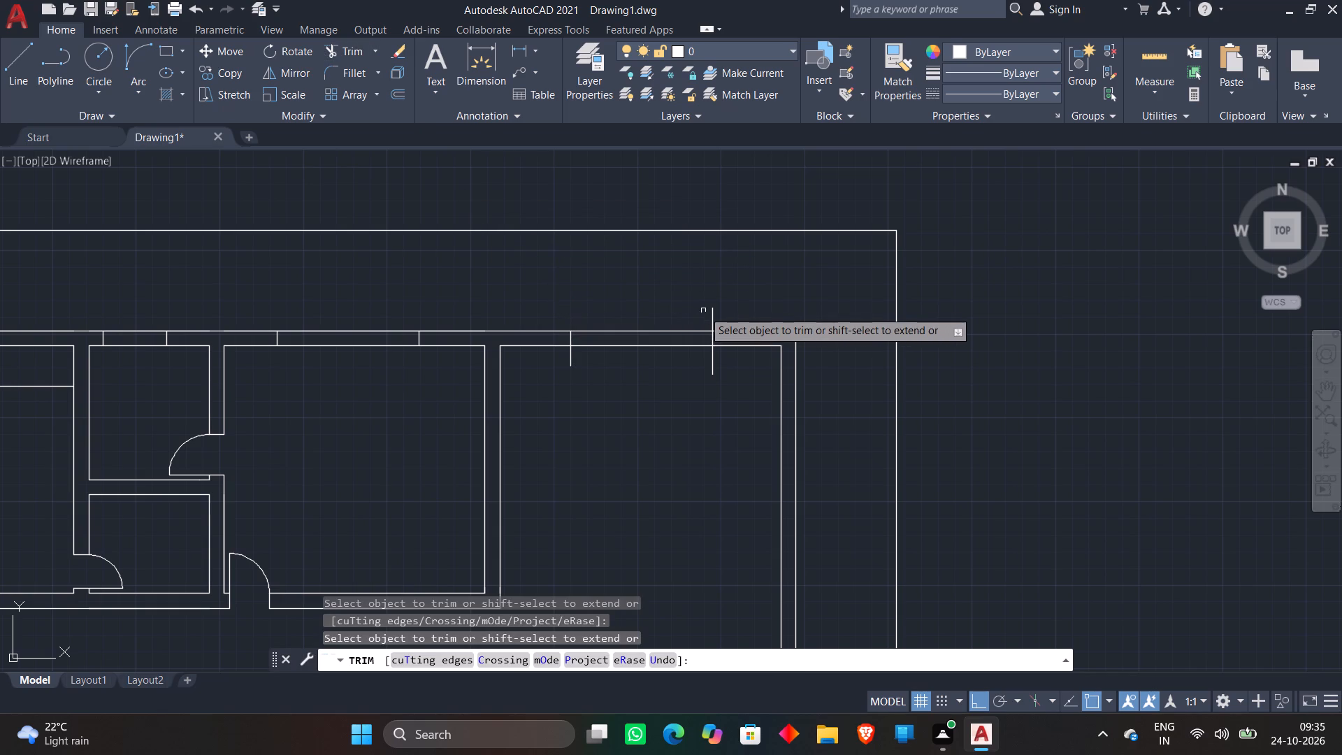
click(711, 313)
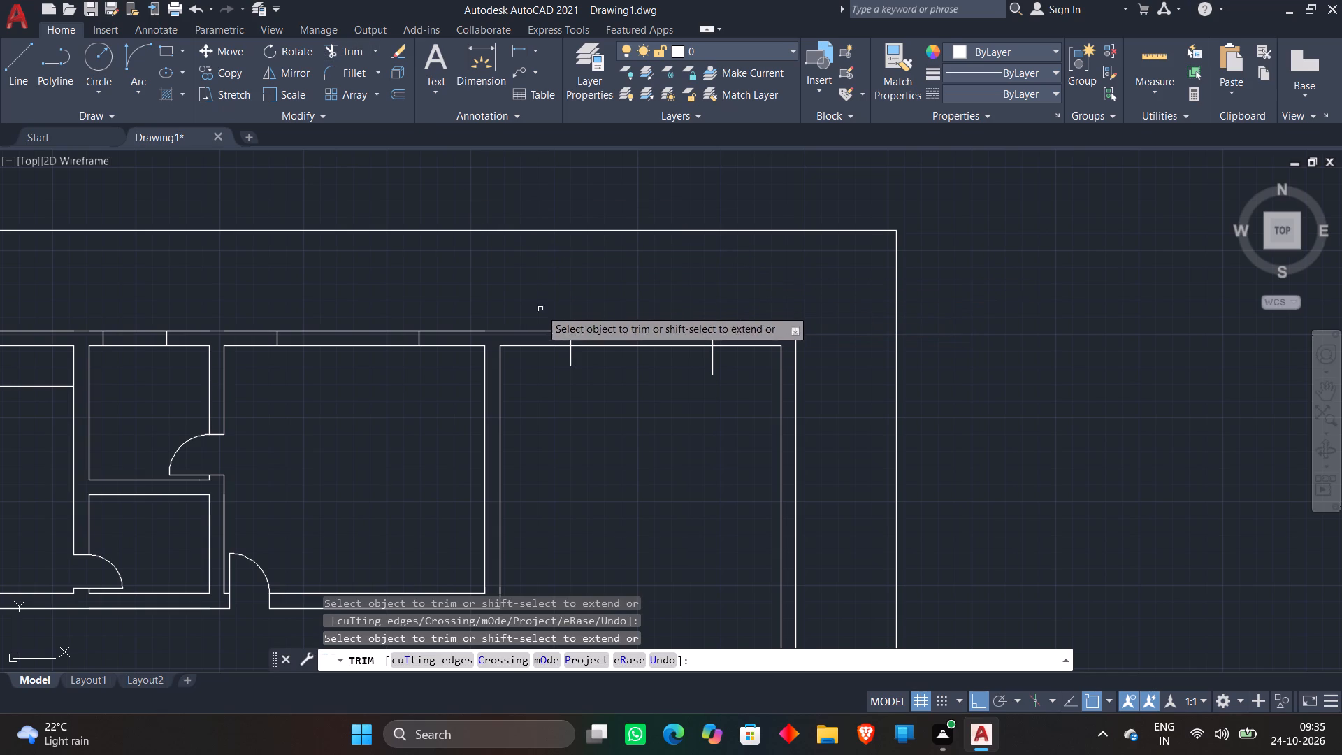
click(564, 362)
click(584, 359)
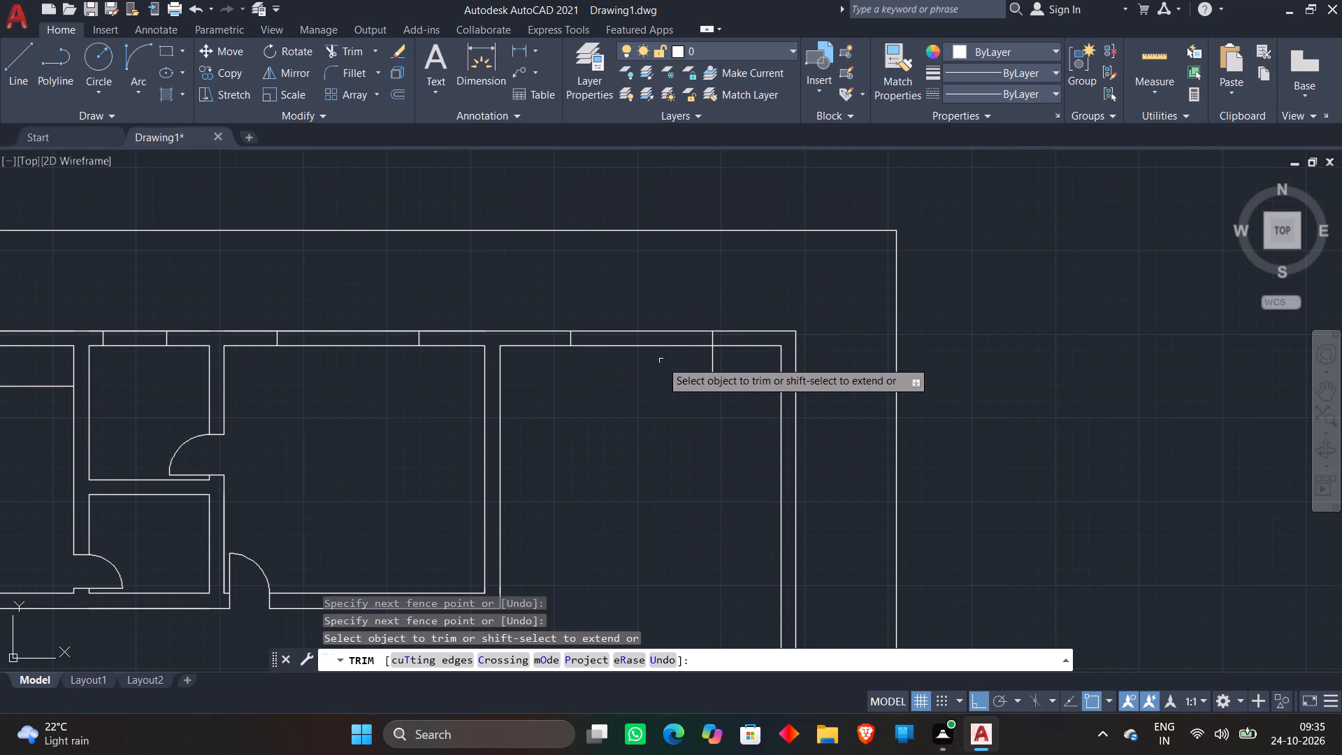
scroll(688, 372, up, 2)
click(795, 357)
click(733, 357)
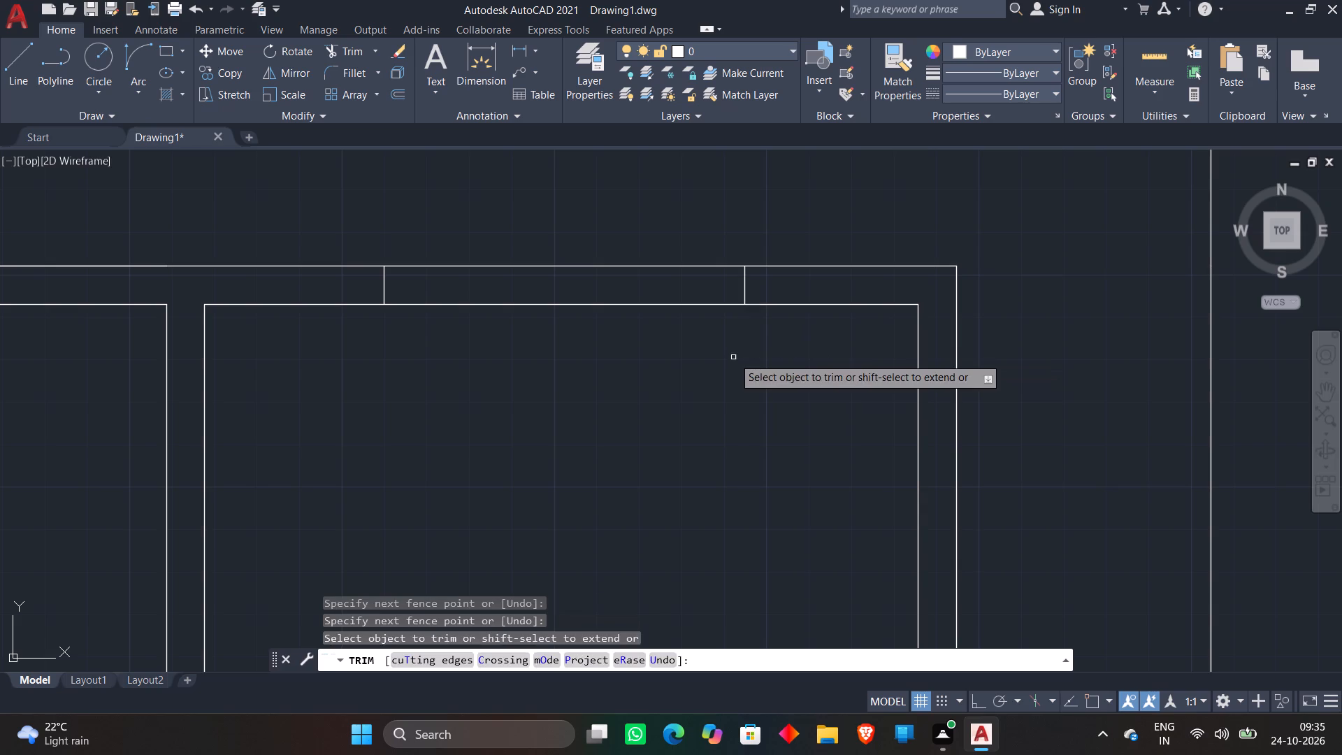
key(space)
Draw two separate short horizontal lines across the east wall of the northeast room, north of the outside steps.
scroll(517, 354, down, 5)
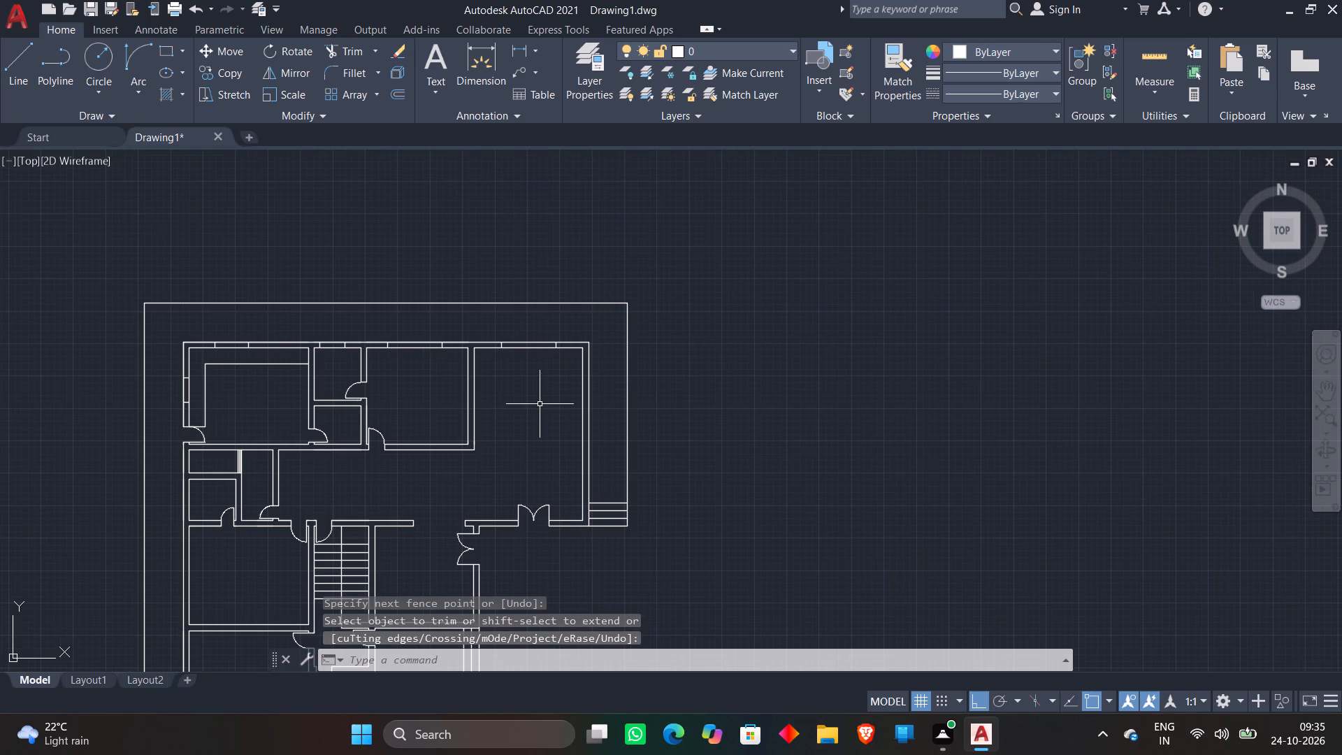
click(26, 64)
scroll(551, 396, up, 2)
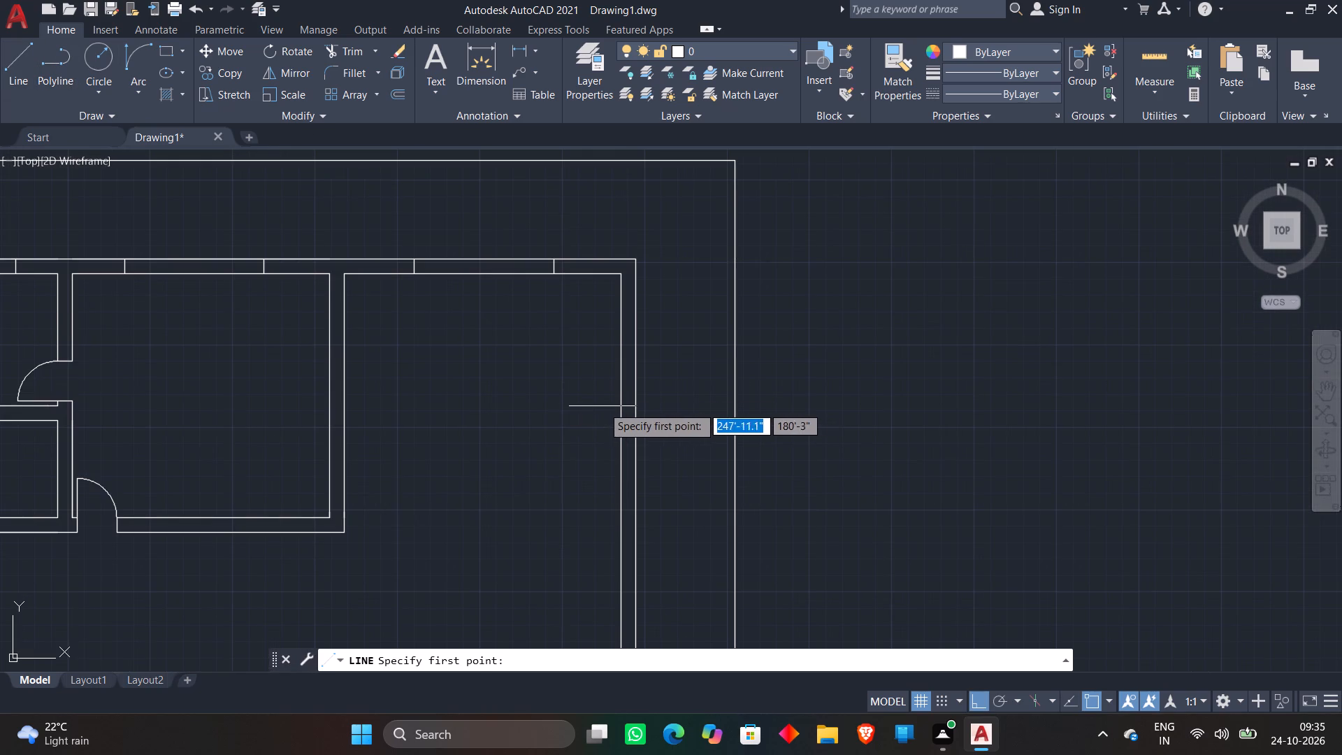
click(596, 448)
click(686, 470)
key(space)
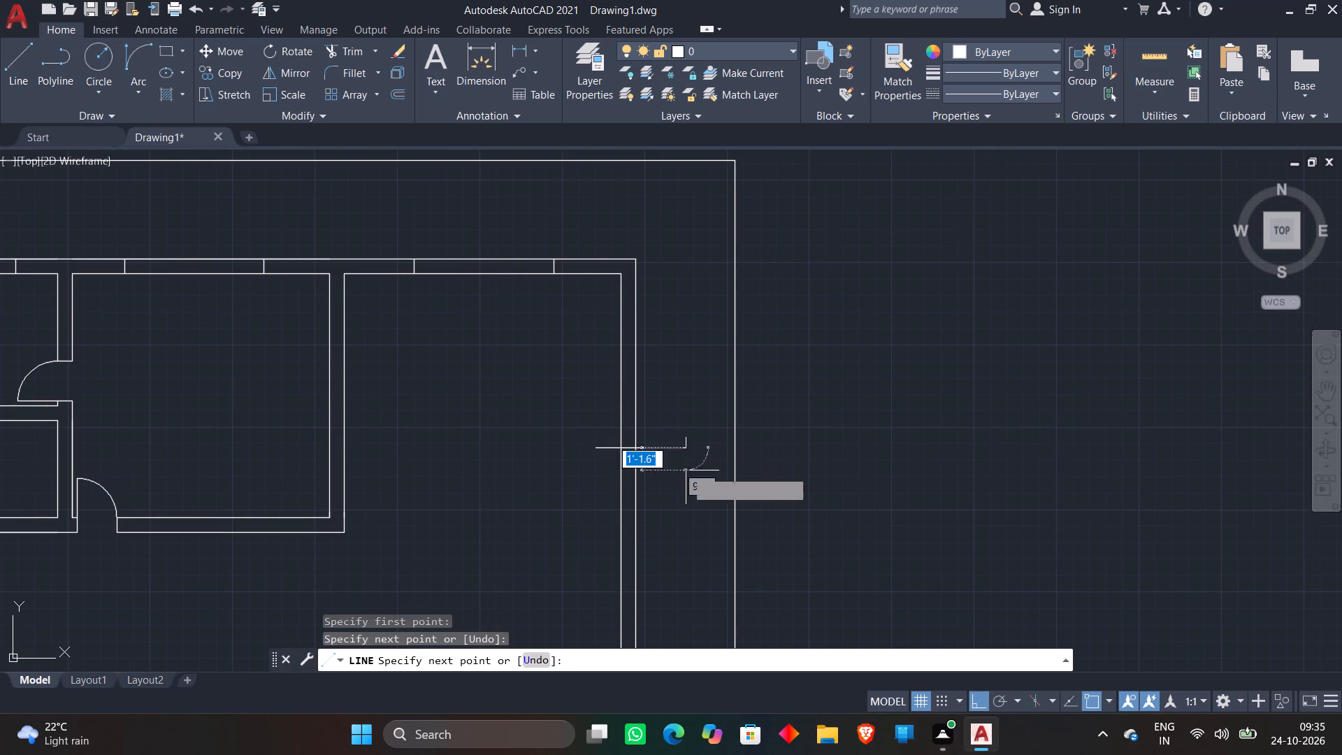
scroll(685, 470, down, 2)
middle_drag(685, 470, 669, 318)
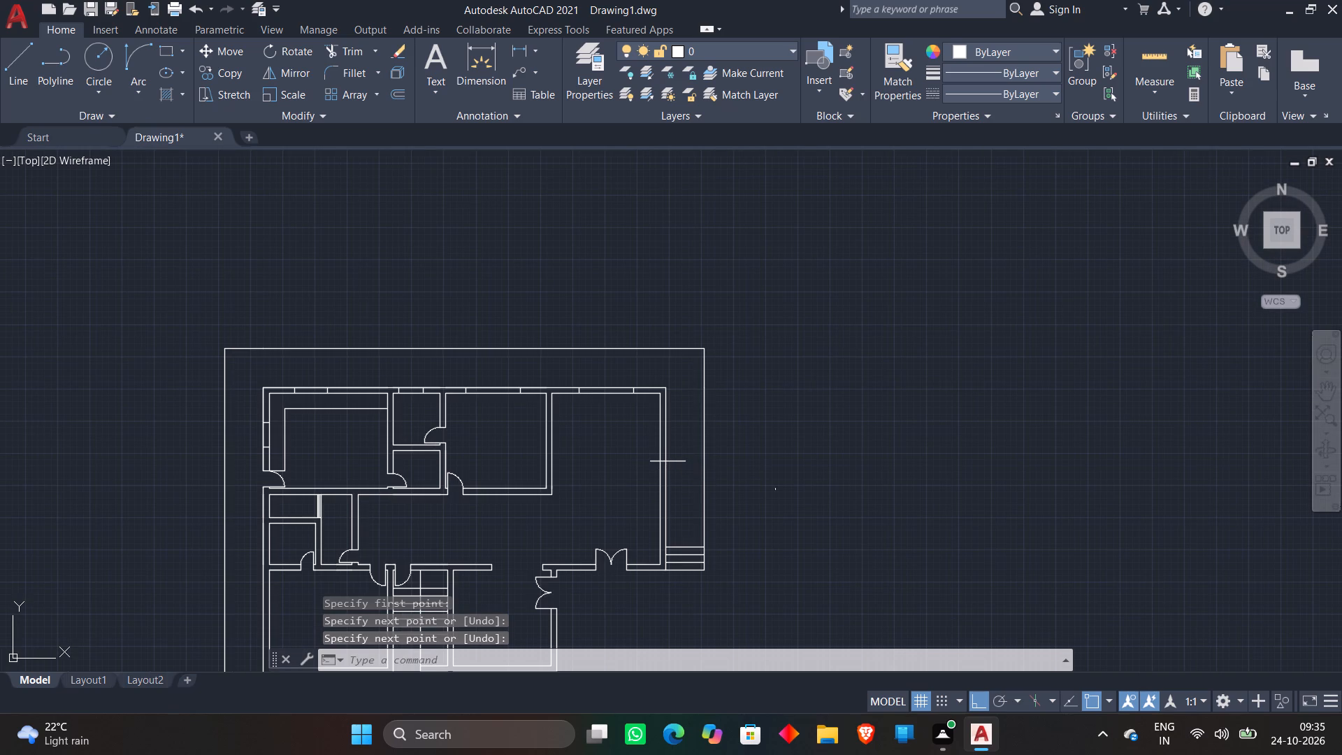
middle_drag(802, 484, 775, 331)
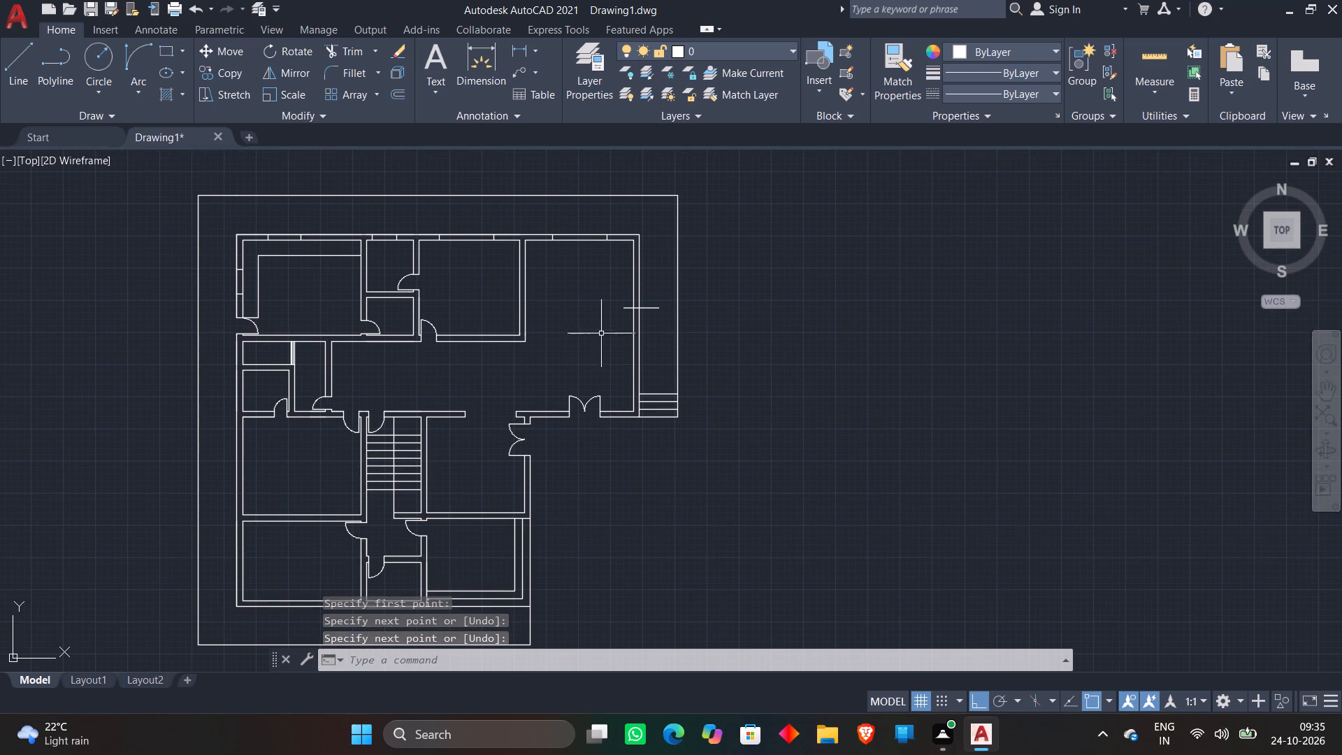
scroll(665, 330, up, 2)
key(space)
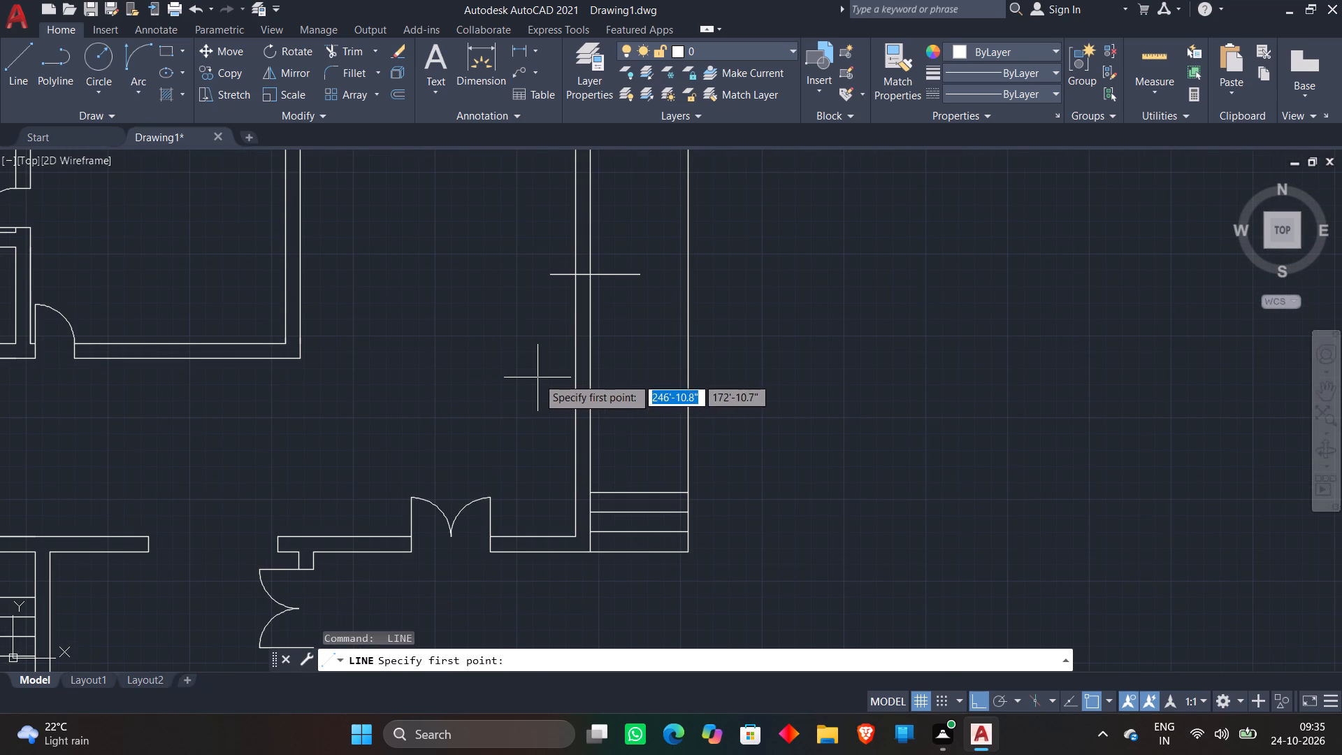
click(537, 377)
click(661, 379)
key(space)
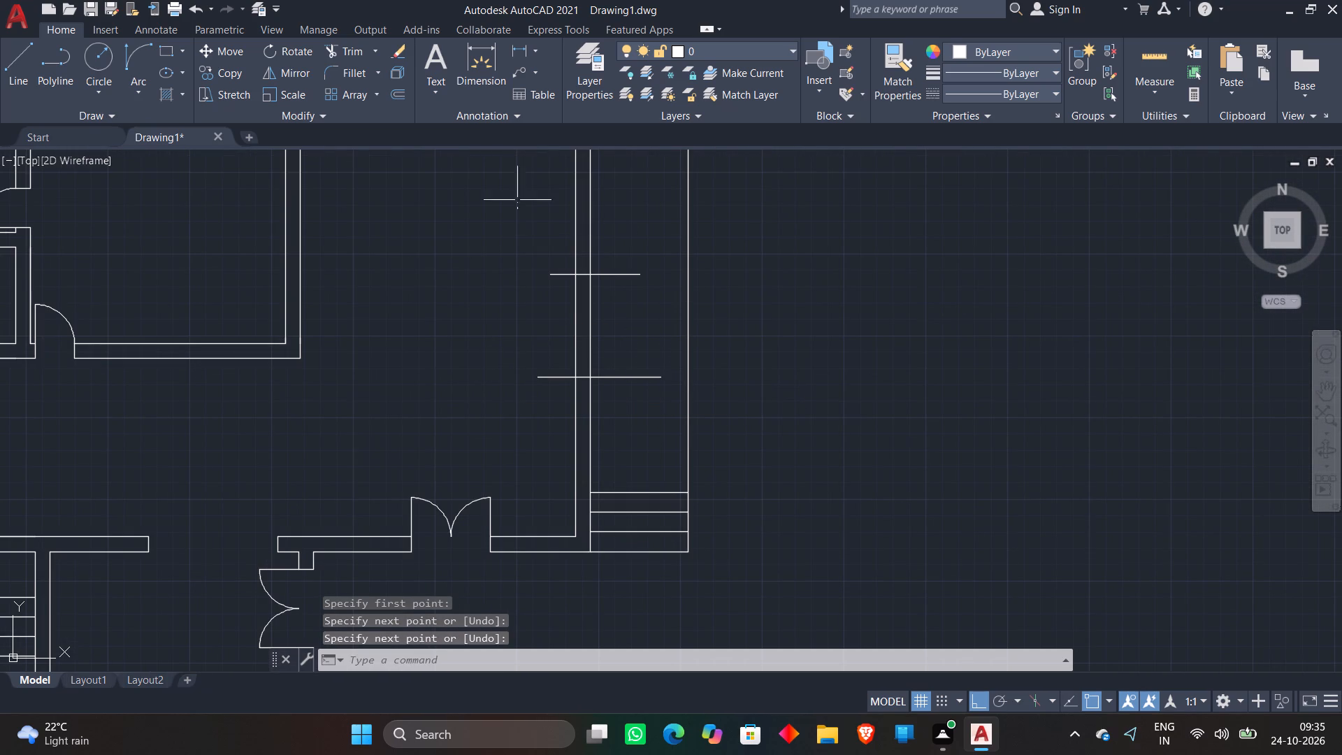
Trim both ends of the two horizontal lines flush with the northeast room's east wall faces.
click(351, 44)
click(623, 259)
click(621, 426)
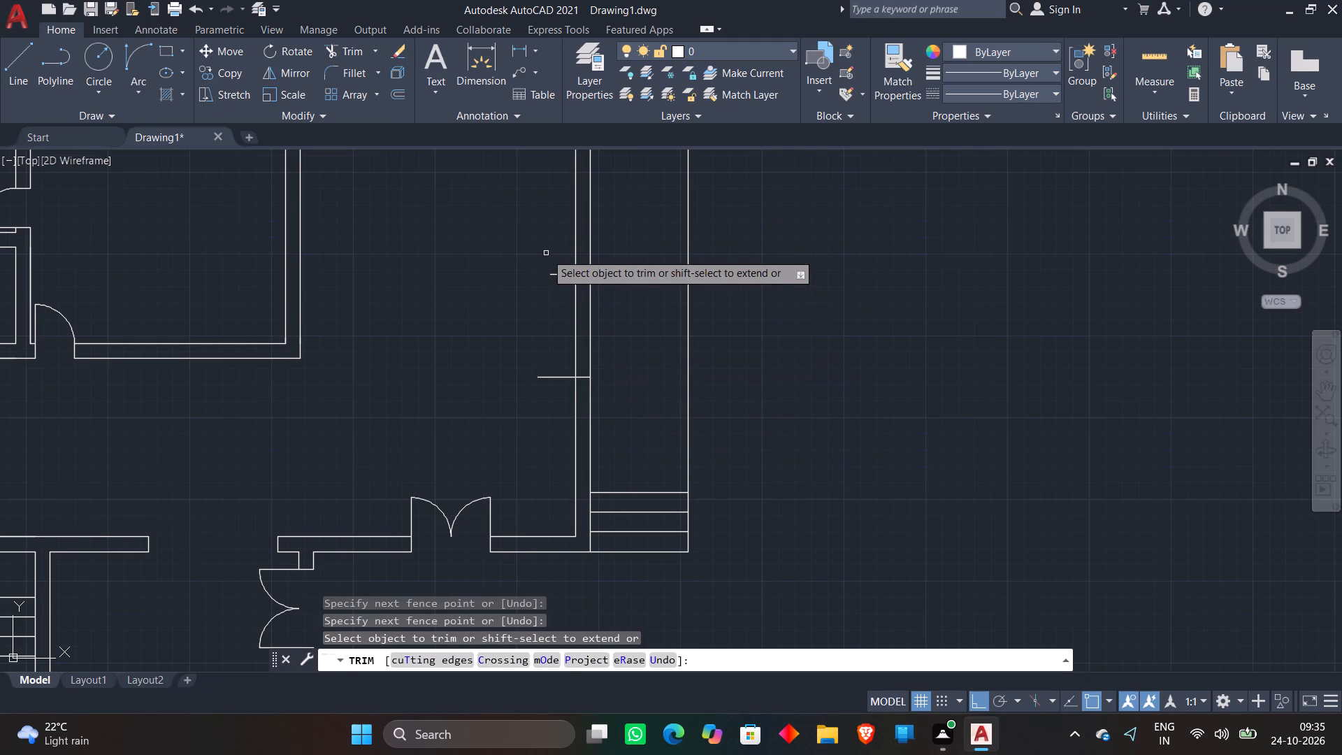
click(552, 261)
click(551, 394)
key(space)
Draw two separate short vertical lines across the south wall of the room east of the staircase.
scroll(548, 357, down, 1)
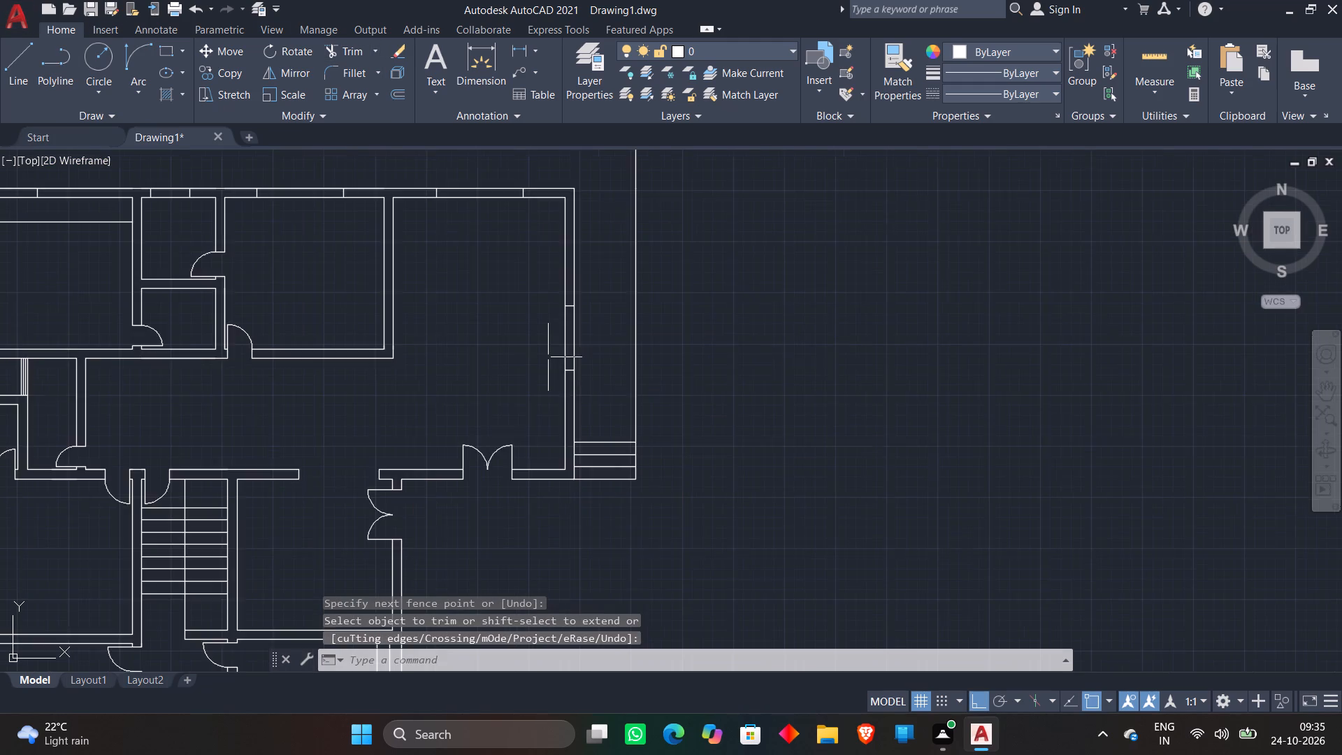
scroll(522, 332, down, 1)
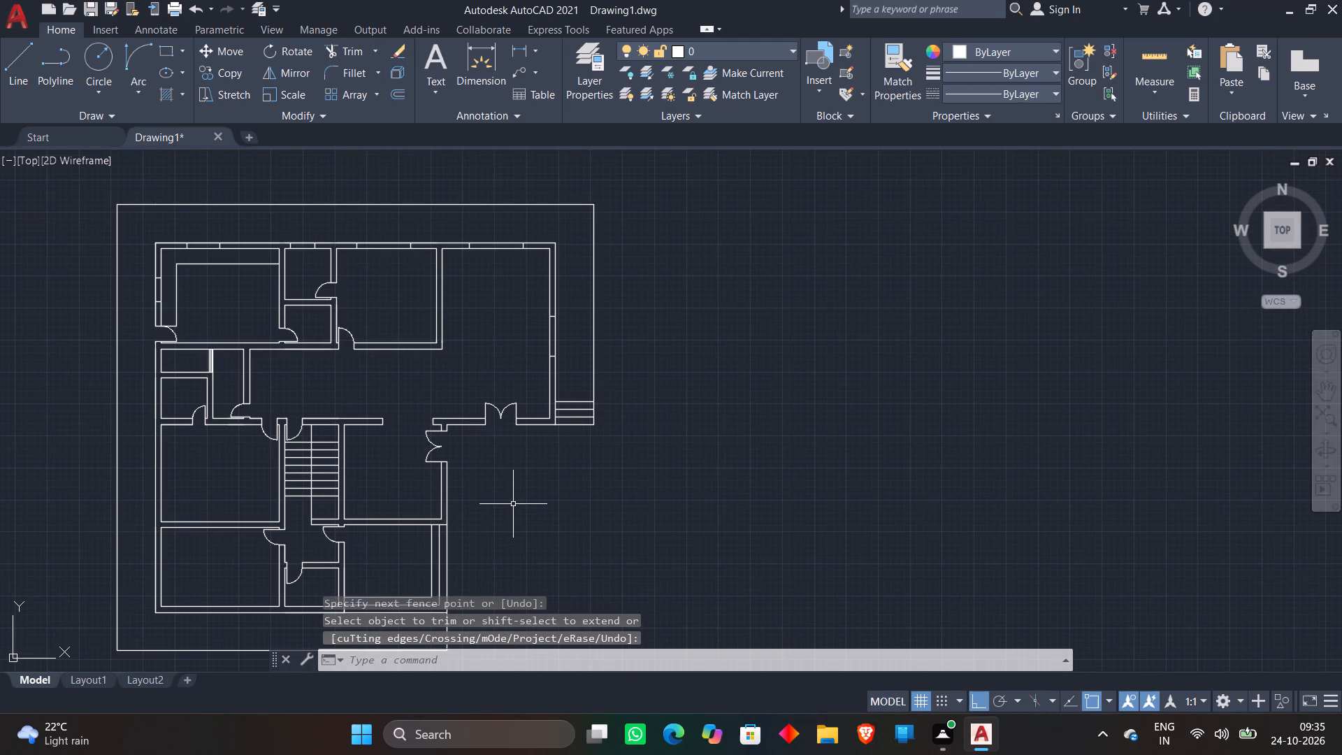
middle_drag(513, 504, 654, 321)
scroll(565, 402, down, 1)
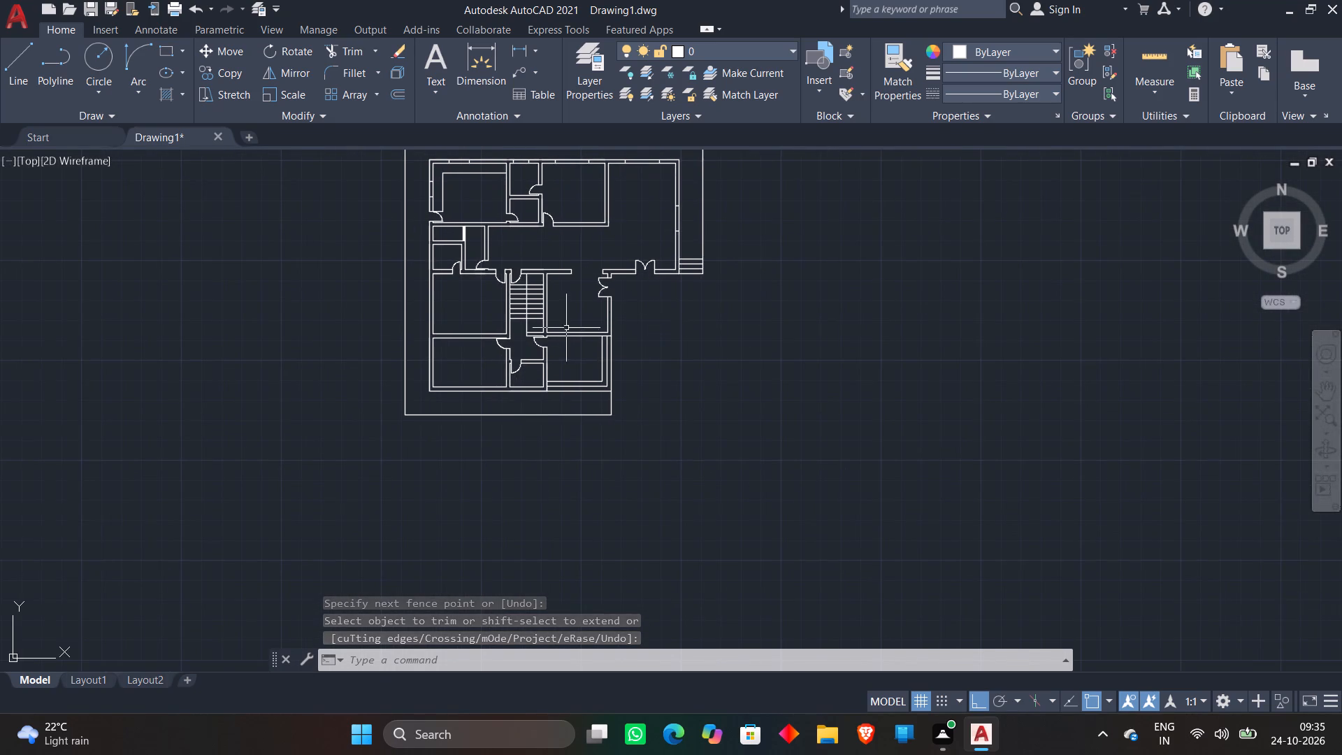
scroll(568, 325, up, 4)
key(space)
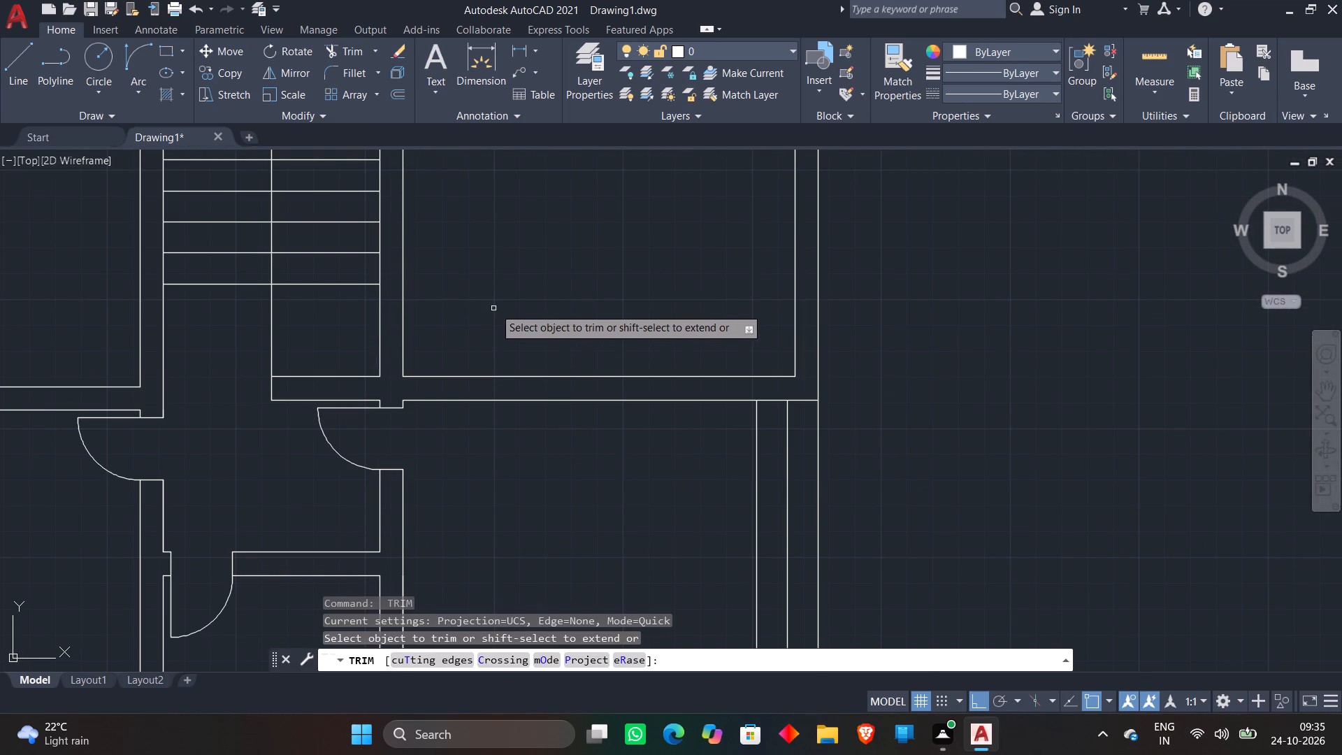
key(space)
click(17, 56)
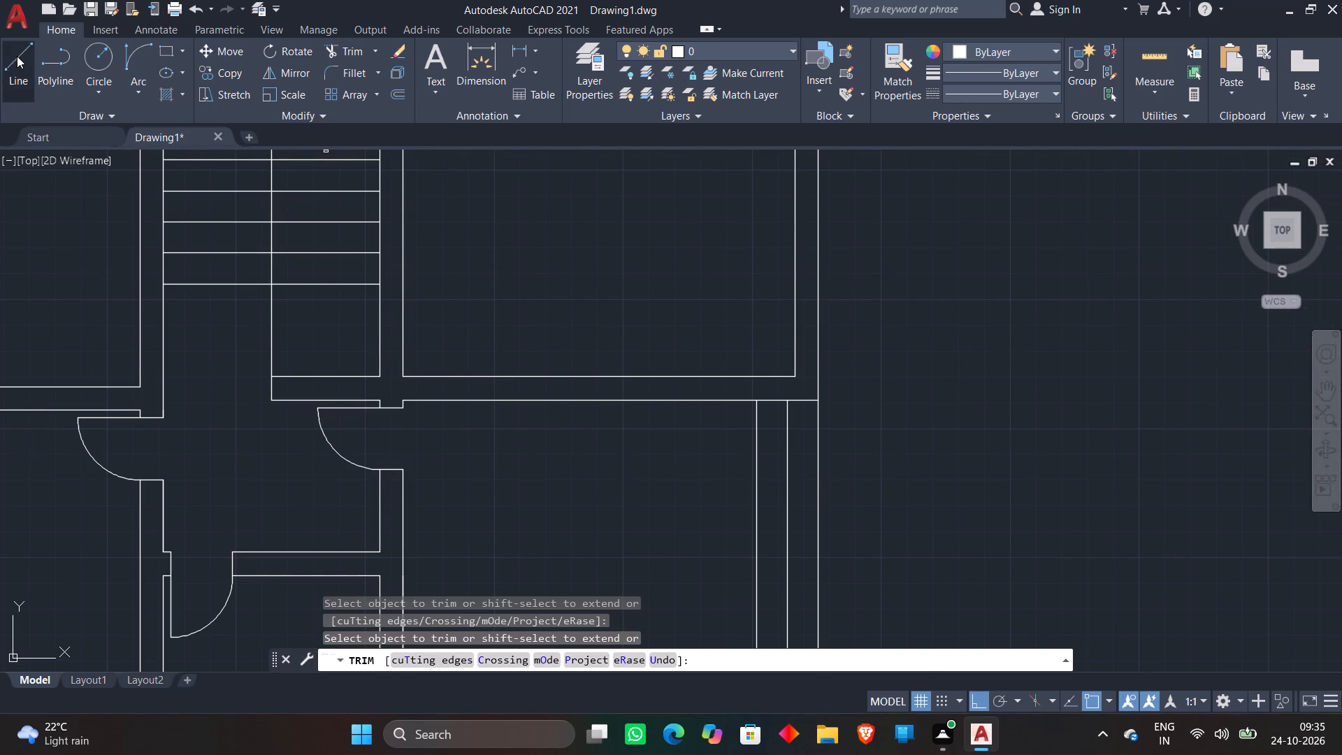
click(496, 349)
click(496, 425)
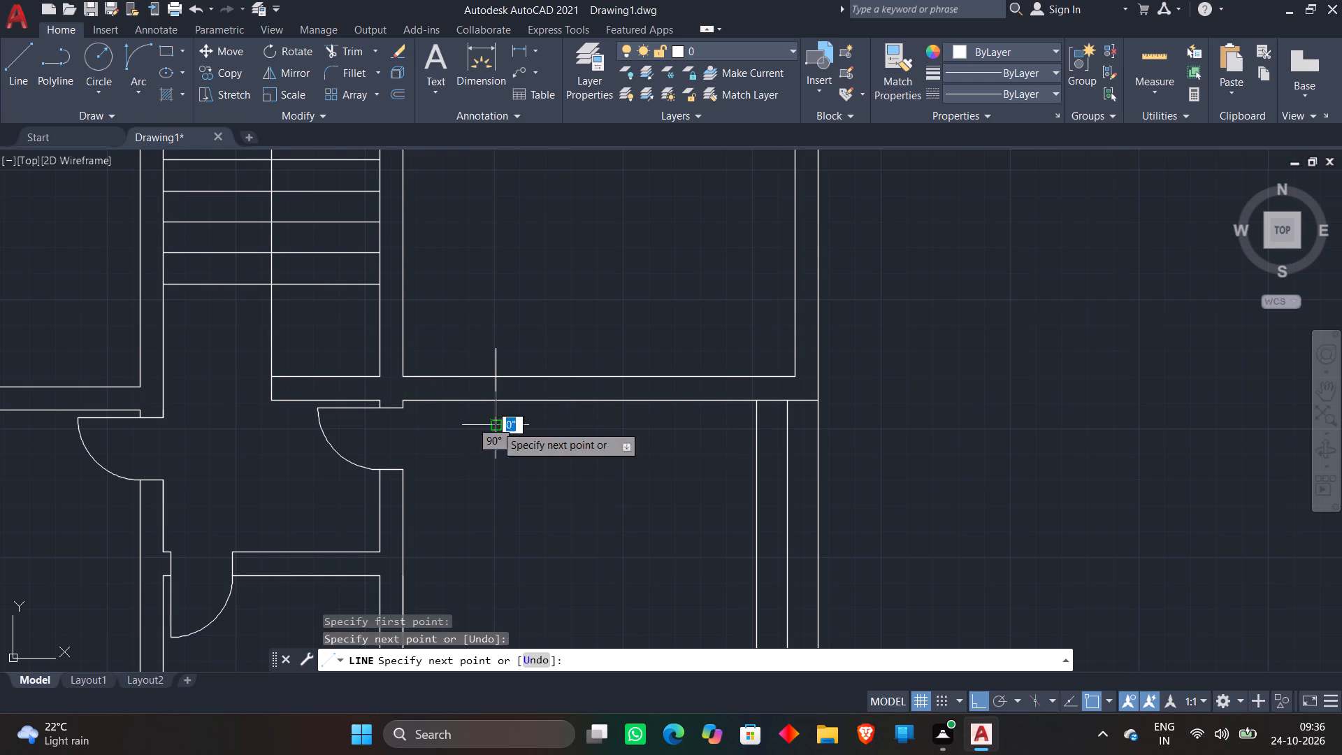
key(space)
key(space)
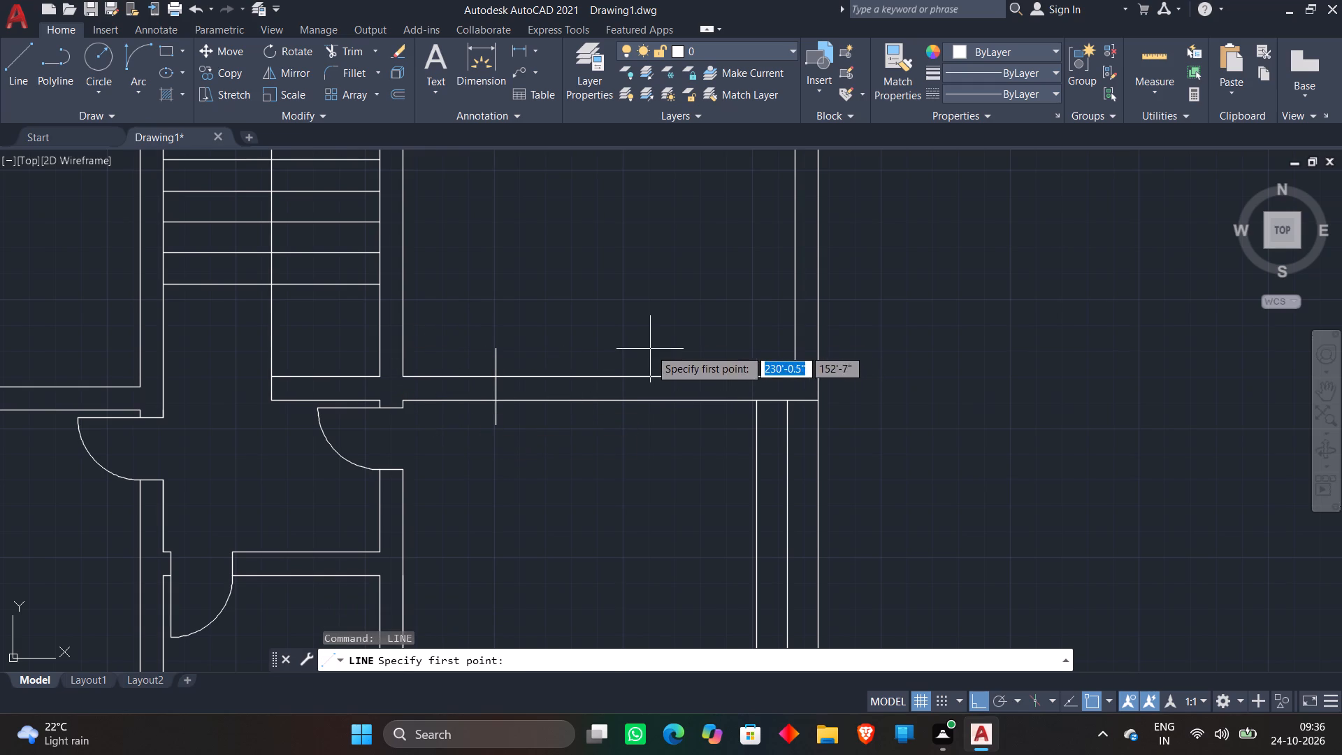
click(650, 349)
click(651, 429)
key(space)
Trim both ends of the two vertical lines flush with the south wall faces of the room east of the staircase.
scroll(651, 429, down, 2)
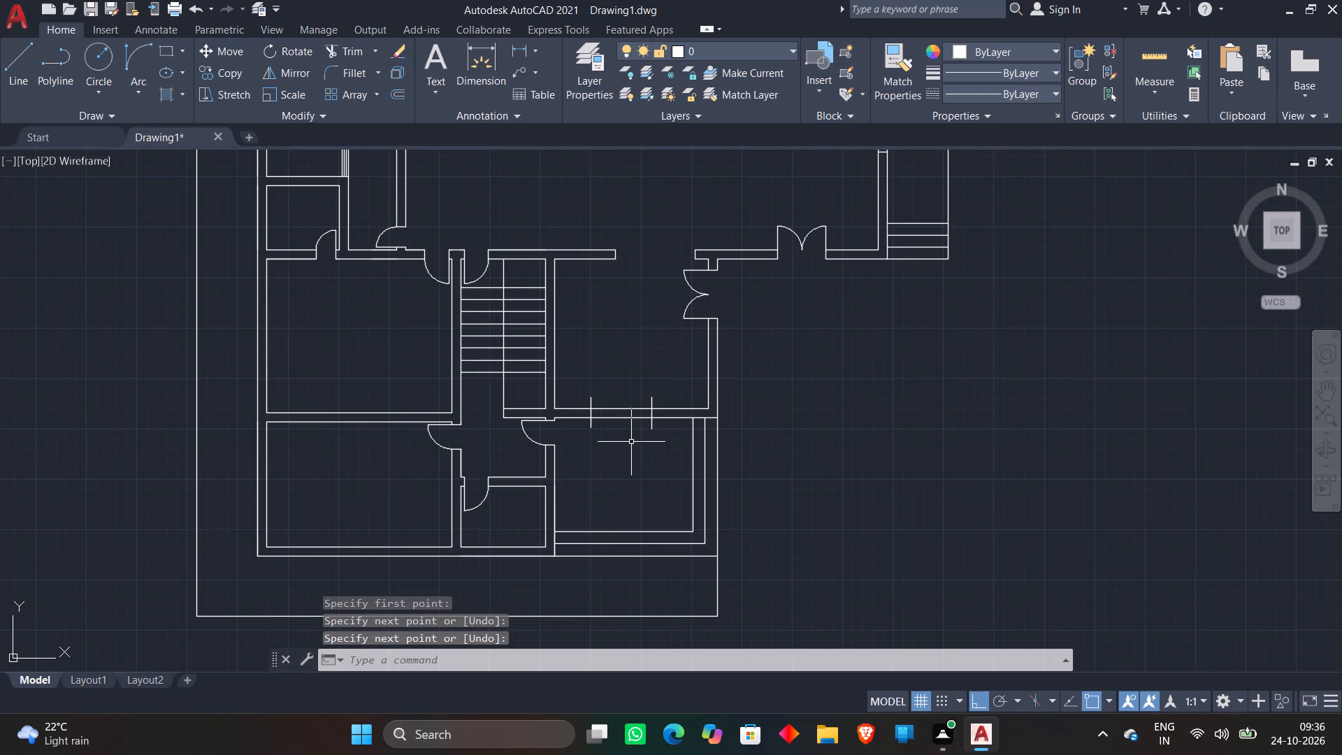
text(tr)
key(space)
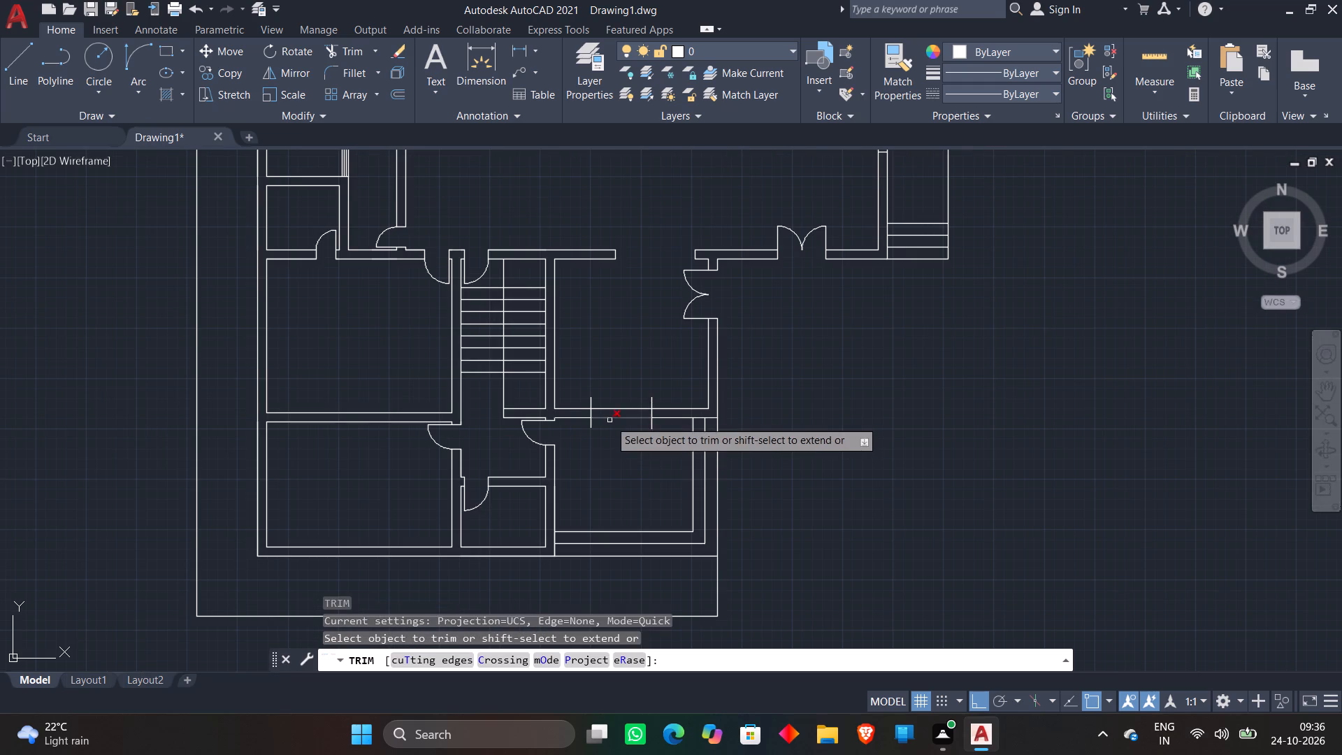
scroll(607, 416, up, 2)
click(557, 387)
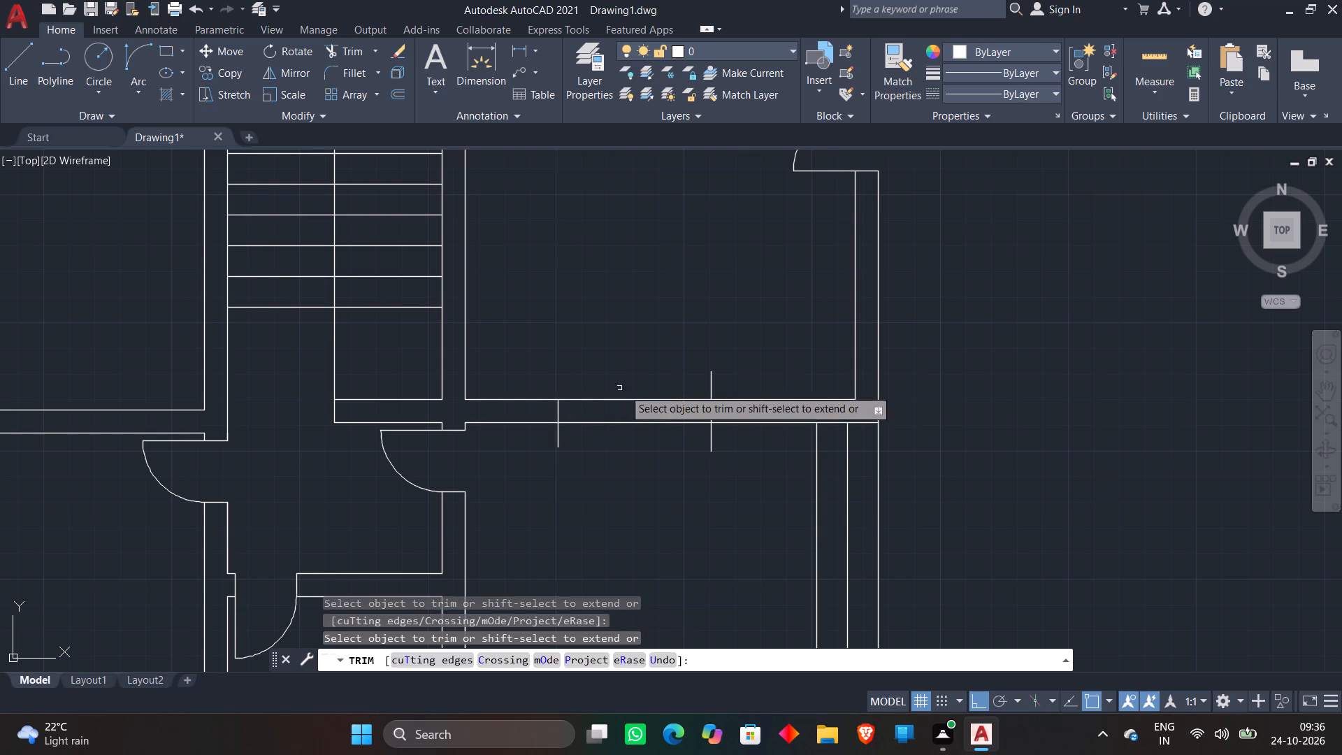
click(710, 388)
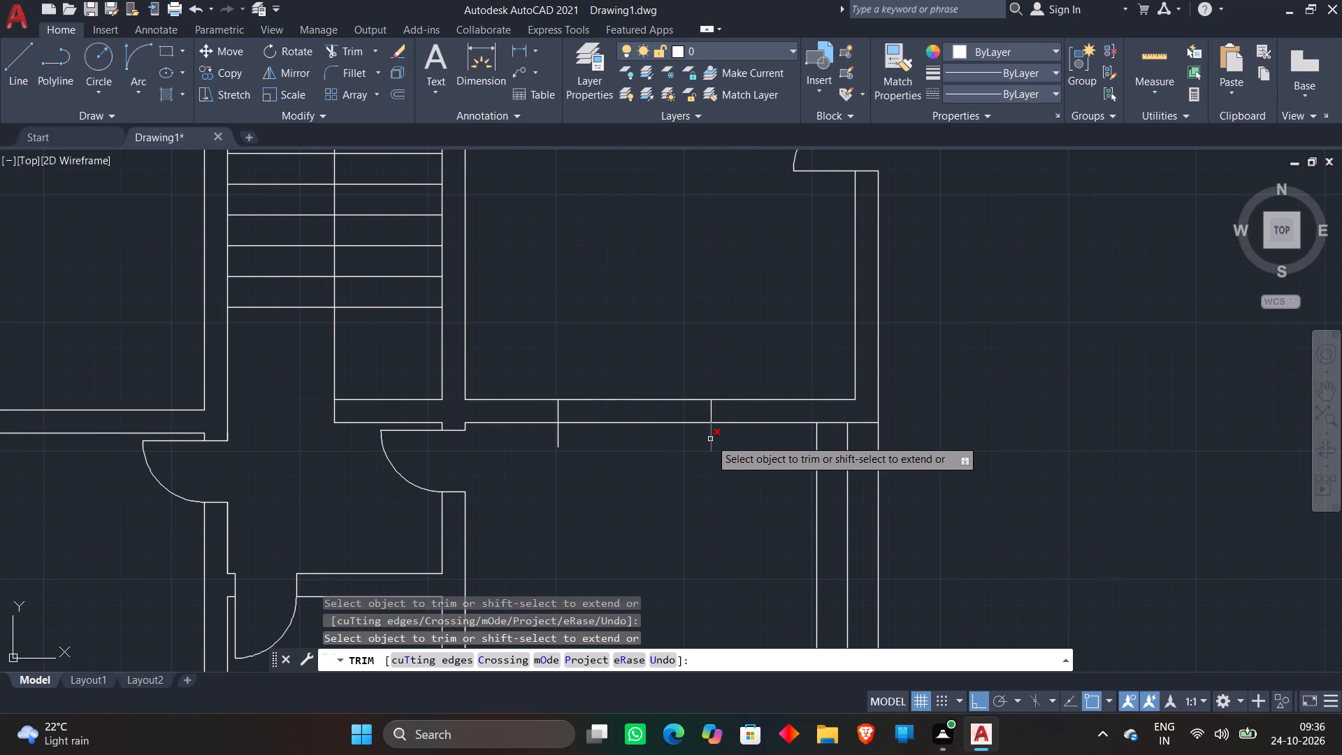
click(710, 439)
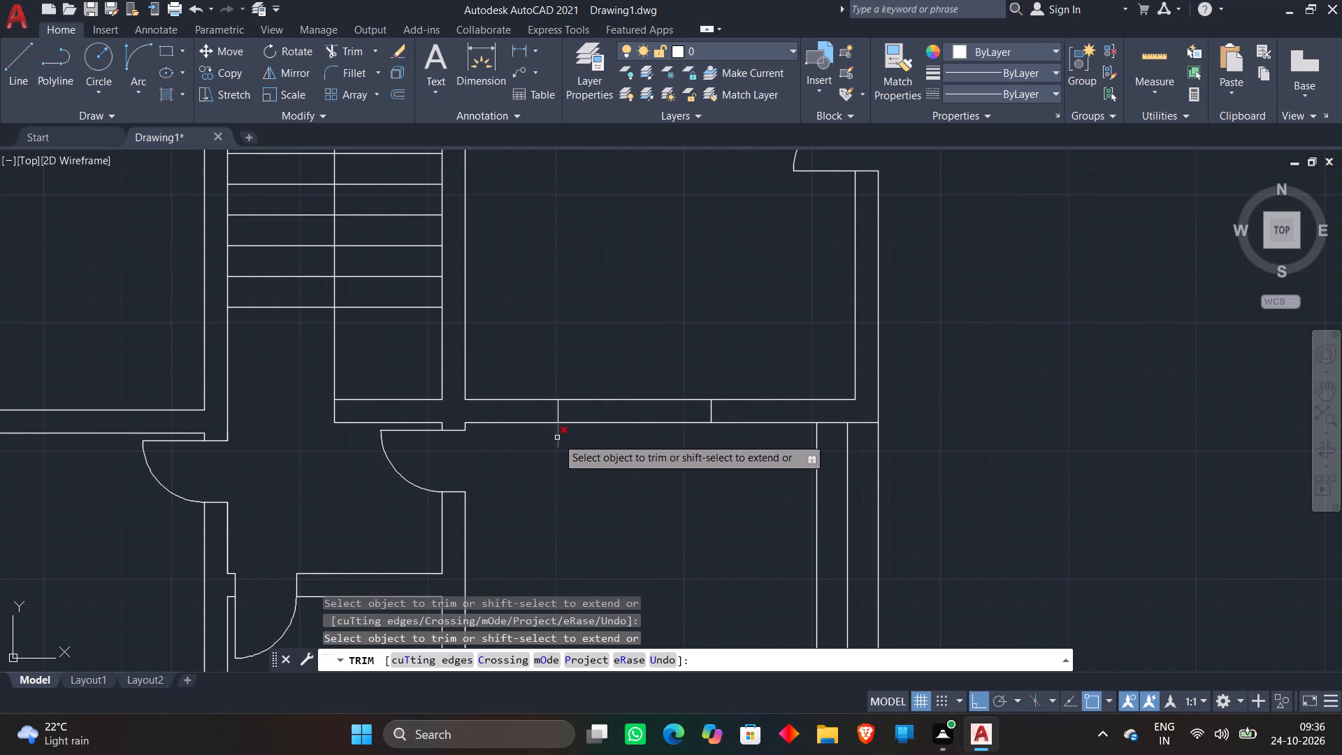
click(557, 438)
key(space)
Draw two separate short vertical lines across the south outer wall of the small room south of the staircase.
scroll(557, 441, down, 2)
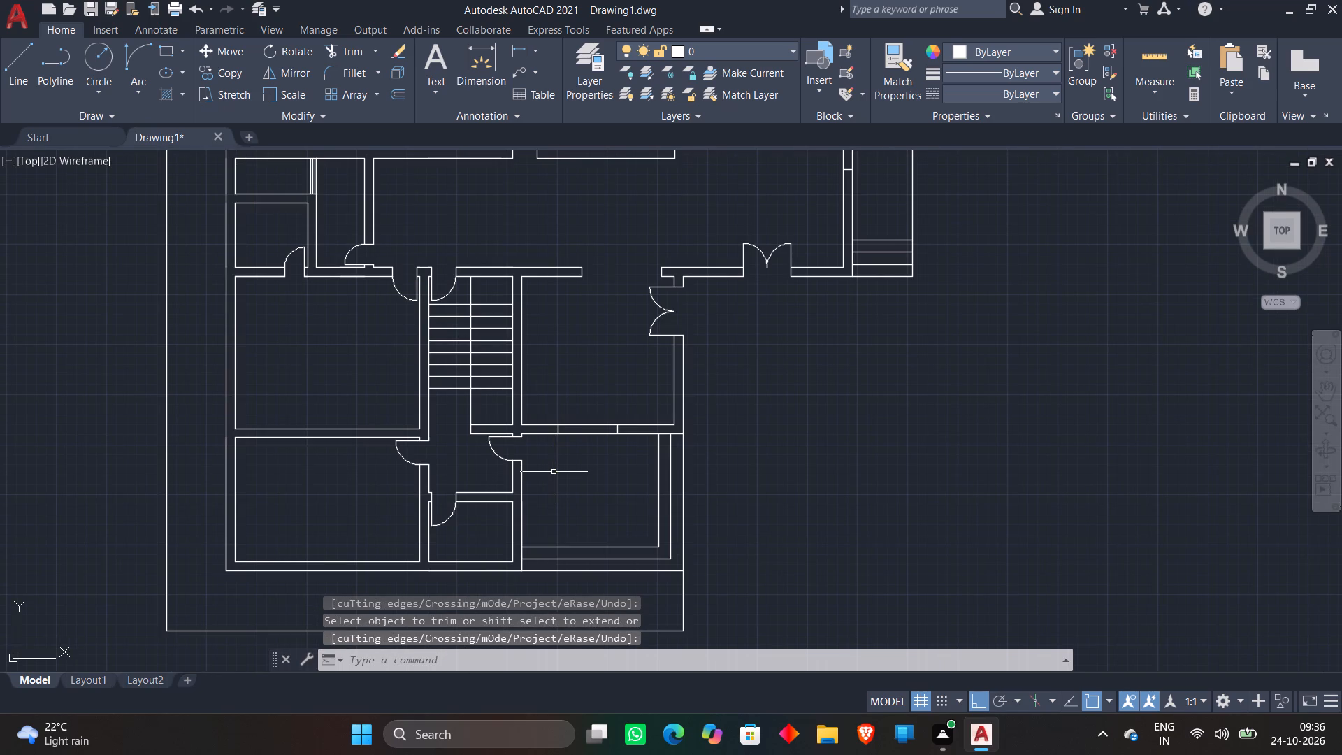
middle_drag(554, 472, 584, 323)
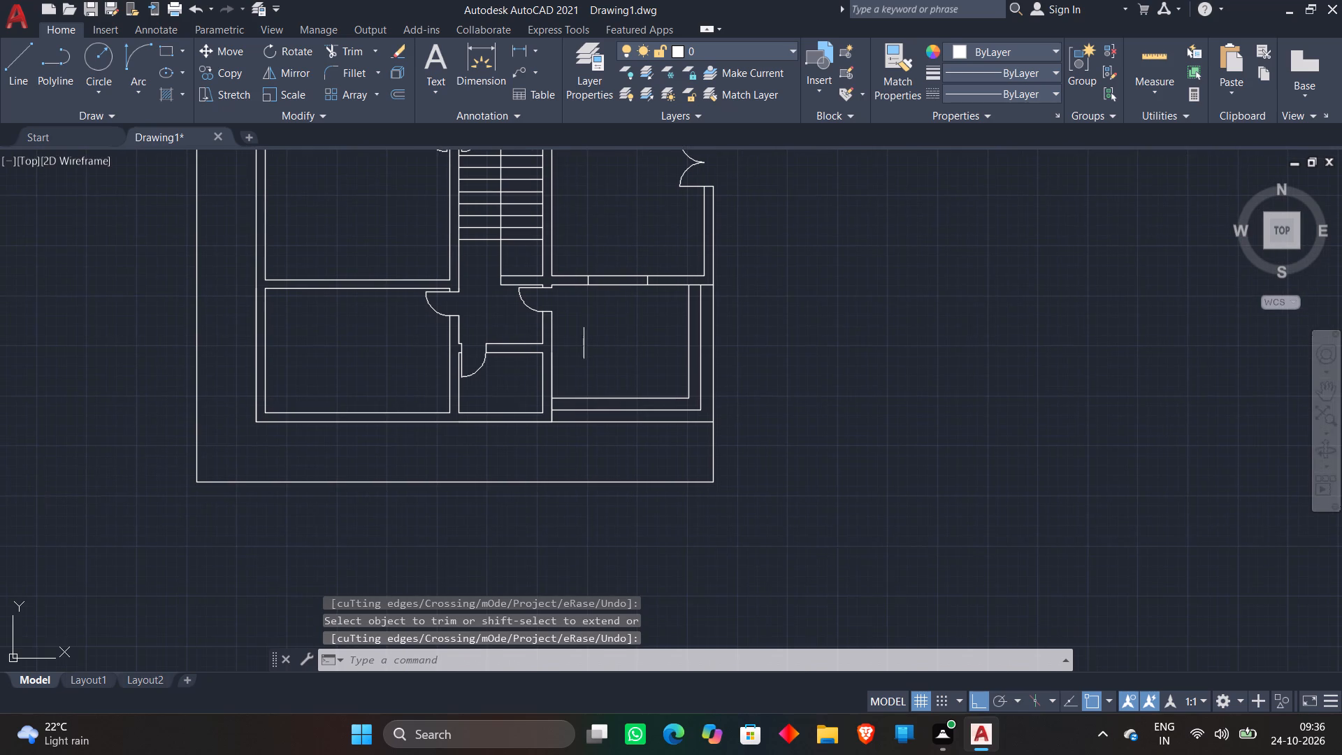
scroll(476, 402, up, 3)
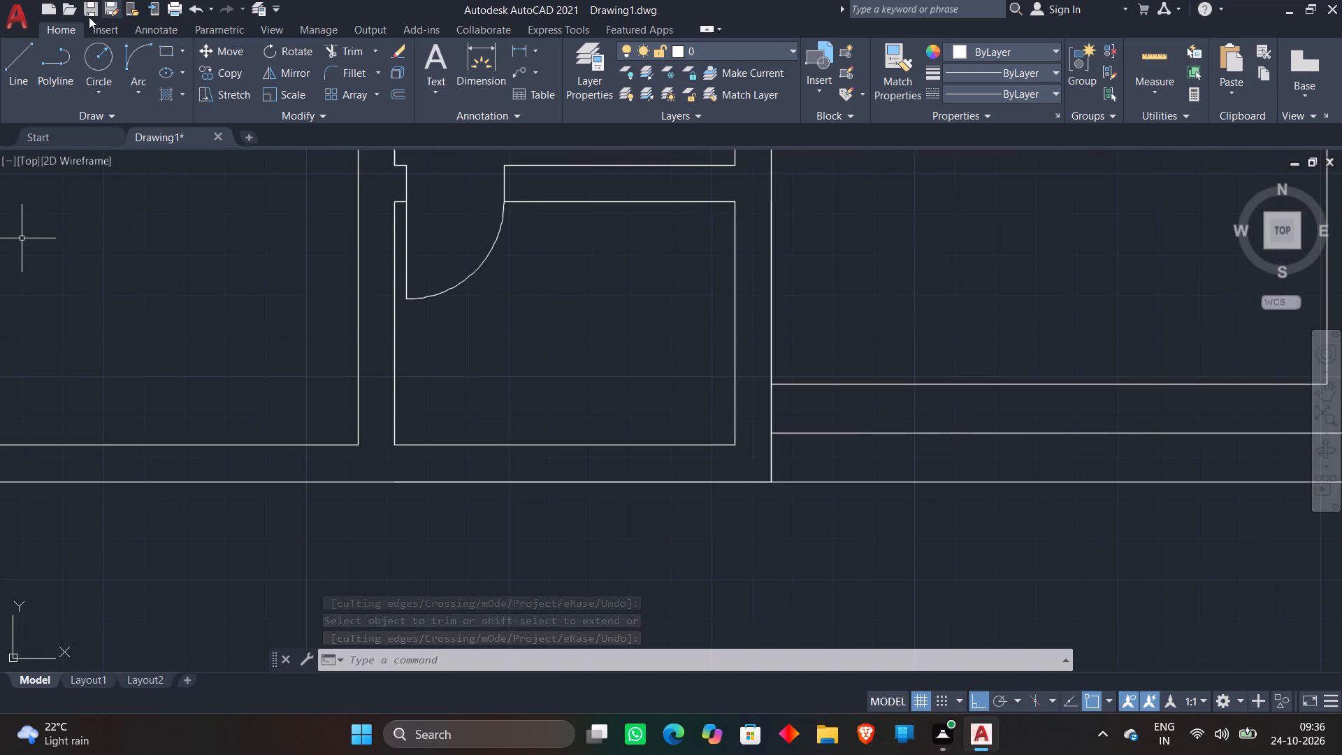
click(22, 69)
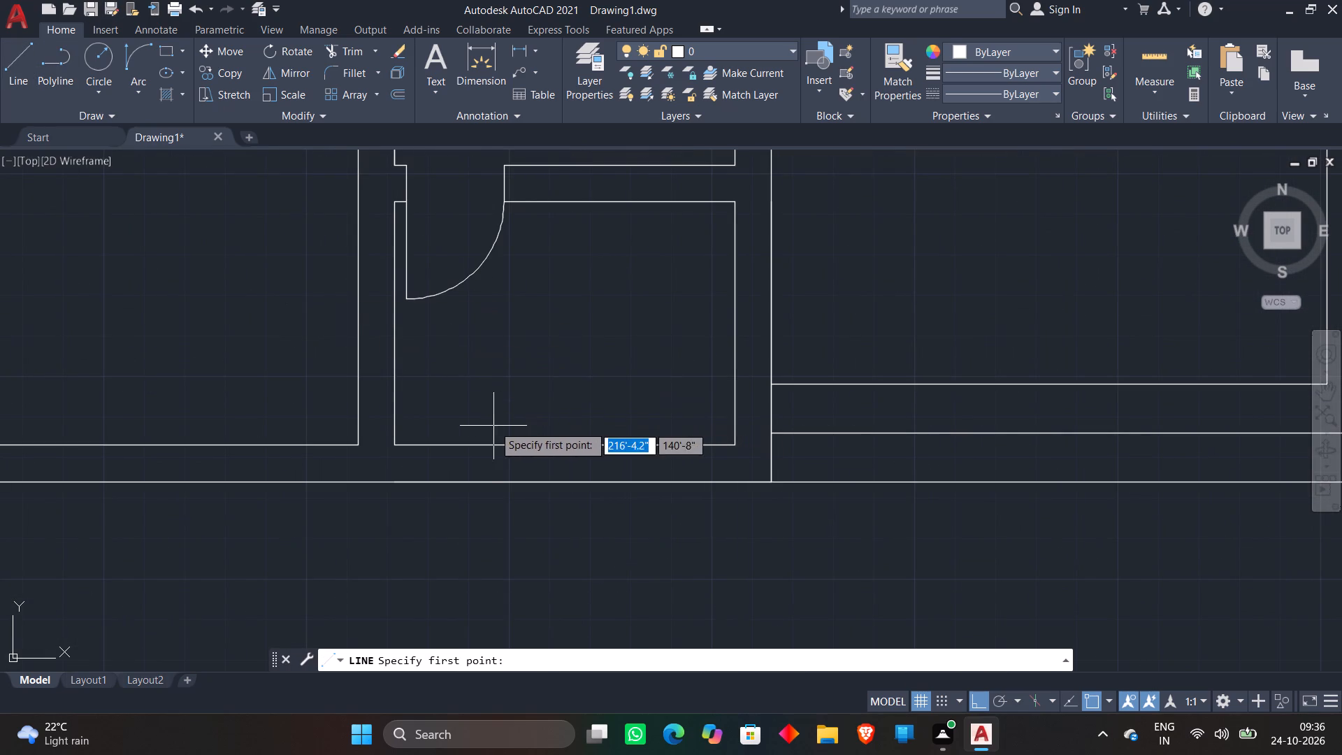
click(489, 415)
click(486, 497)
key(space)
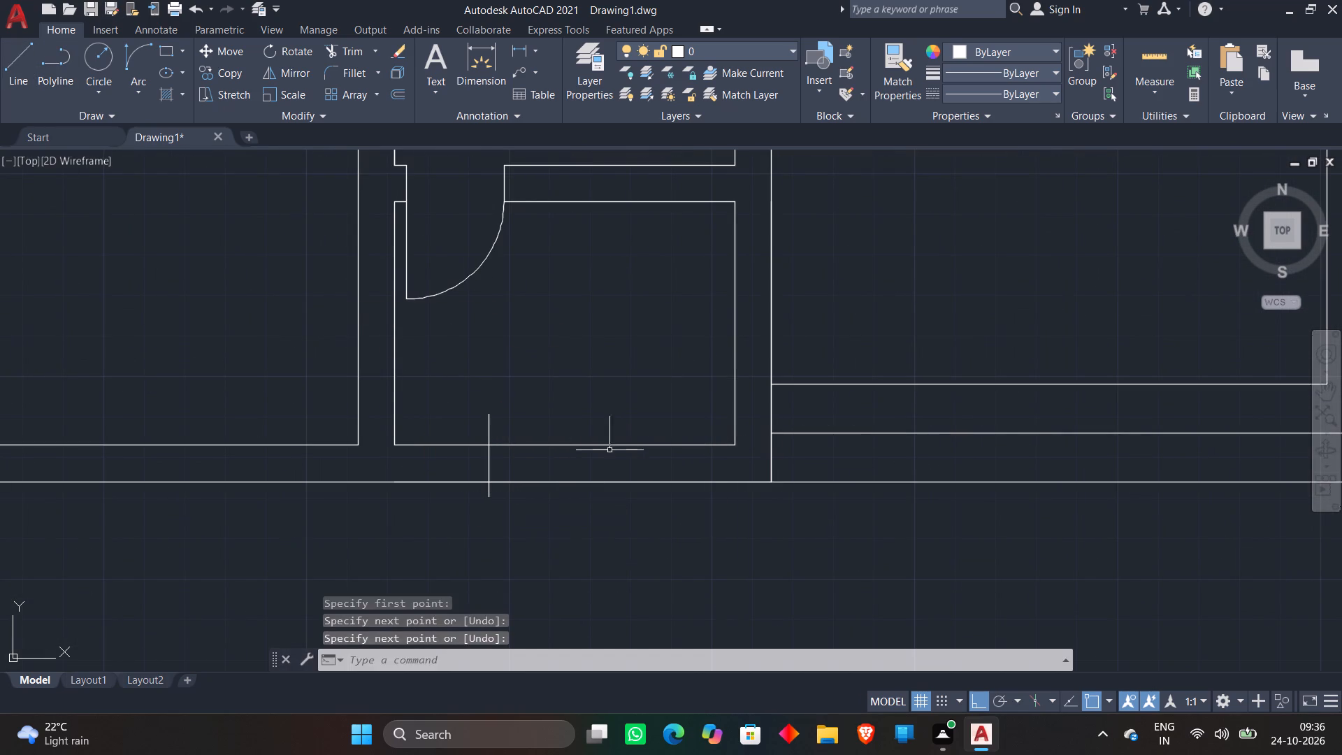
key(space)
click(656, 426)
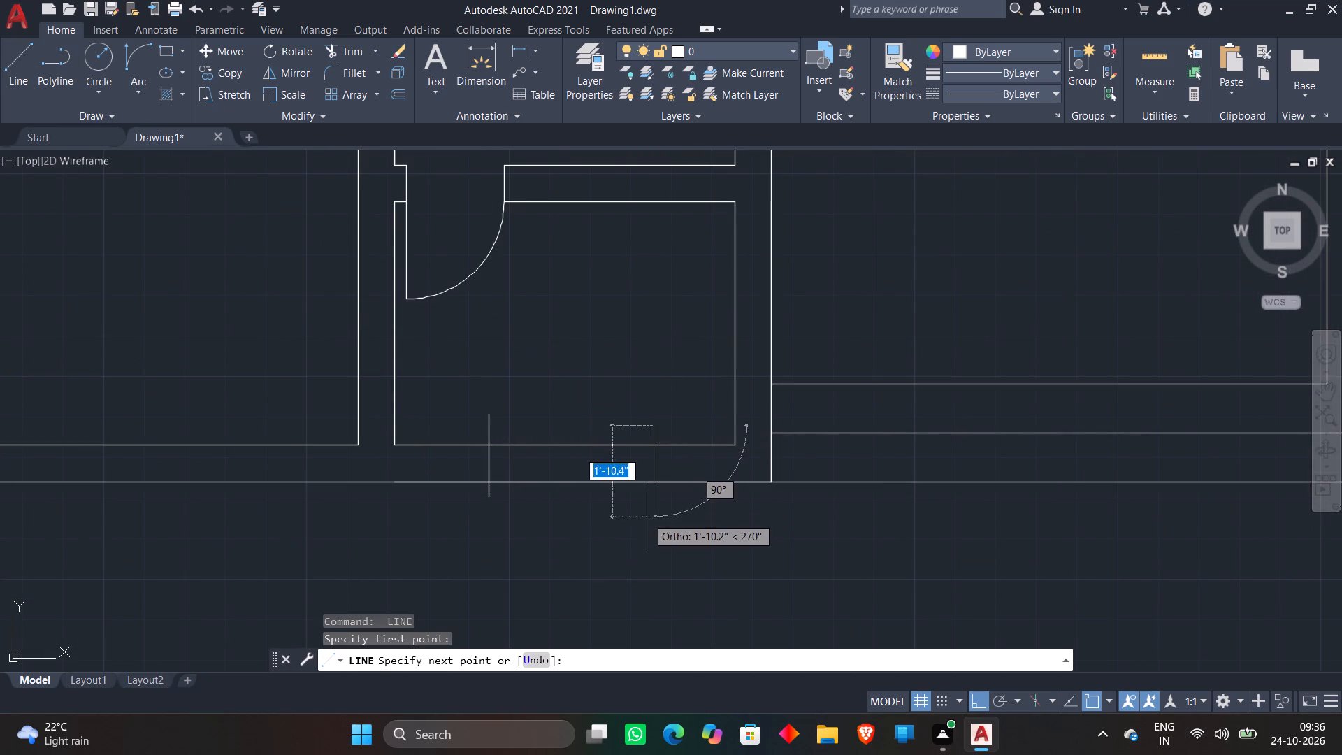
click(647, 517)
key(space)
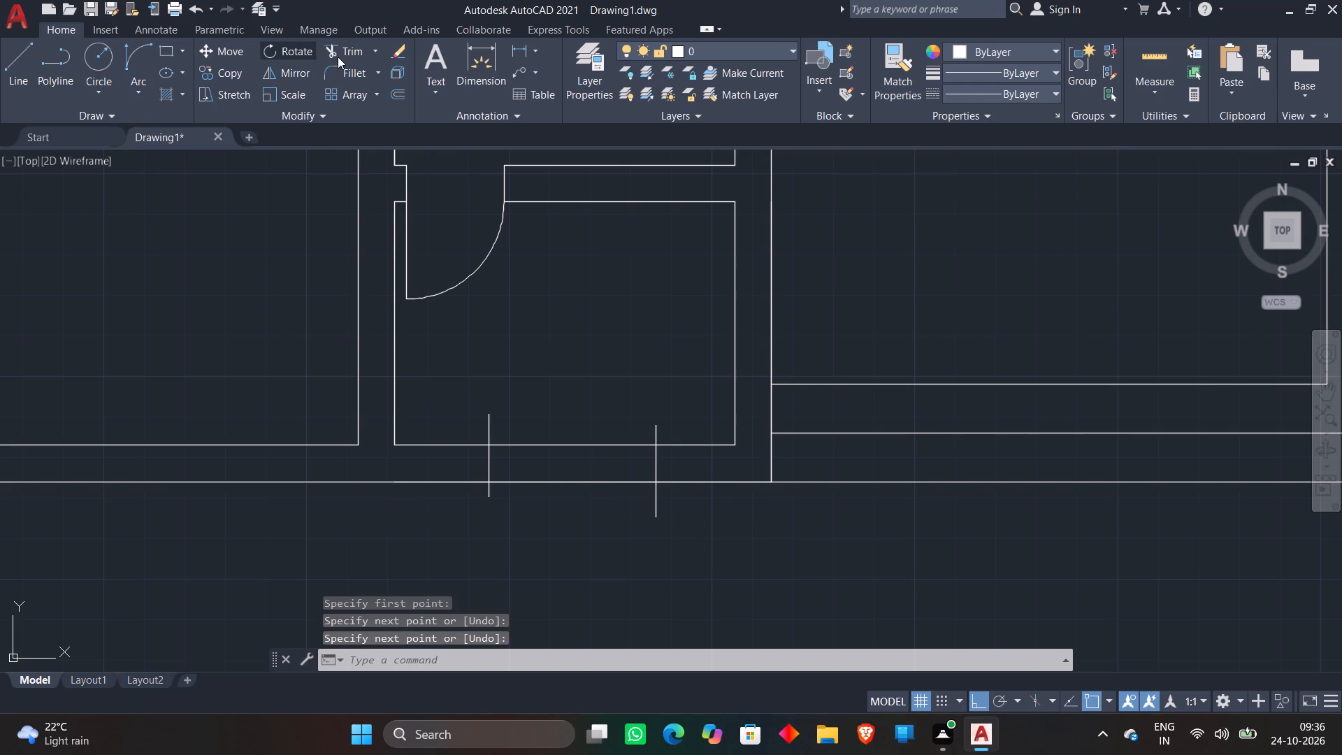
Trim both ends of the two vertical lines flush with the south wall faces of the small room south of the staircase.
click(338, 52)
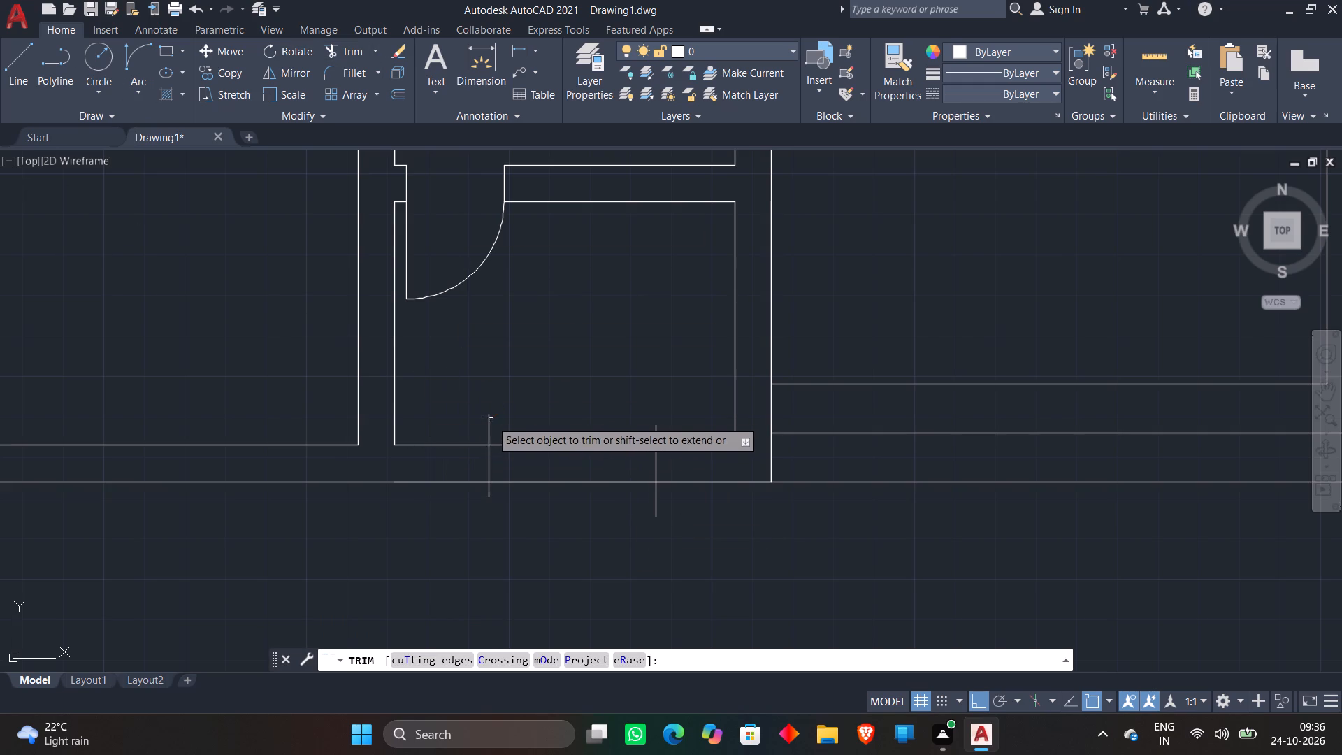
click(490, 422)
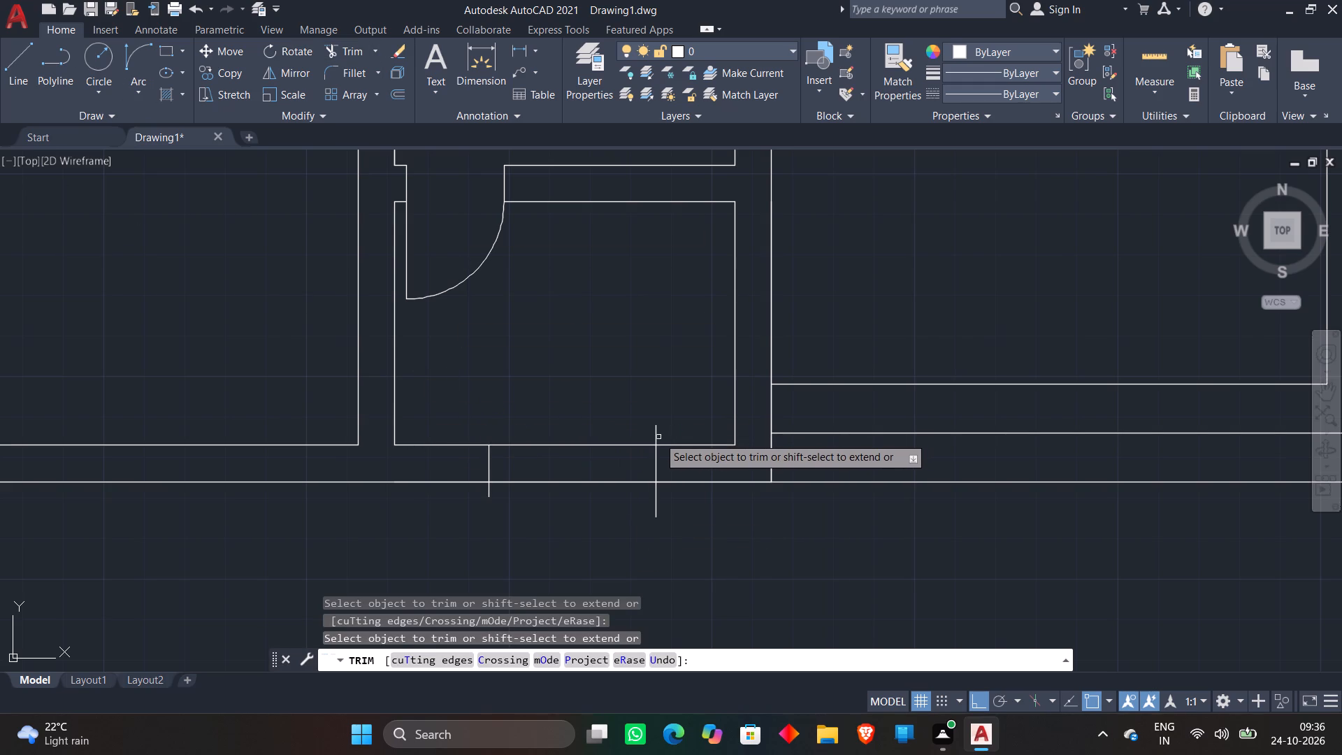
click(656, 435)
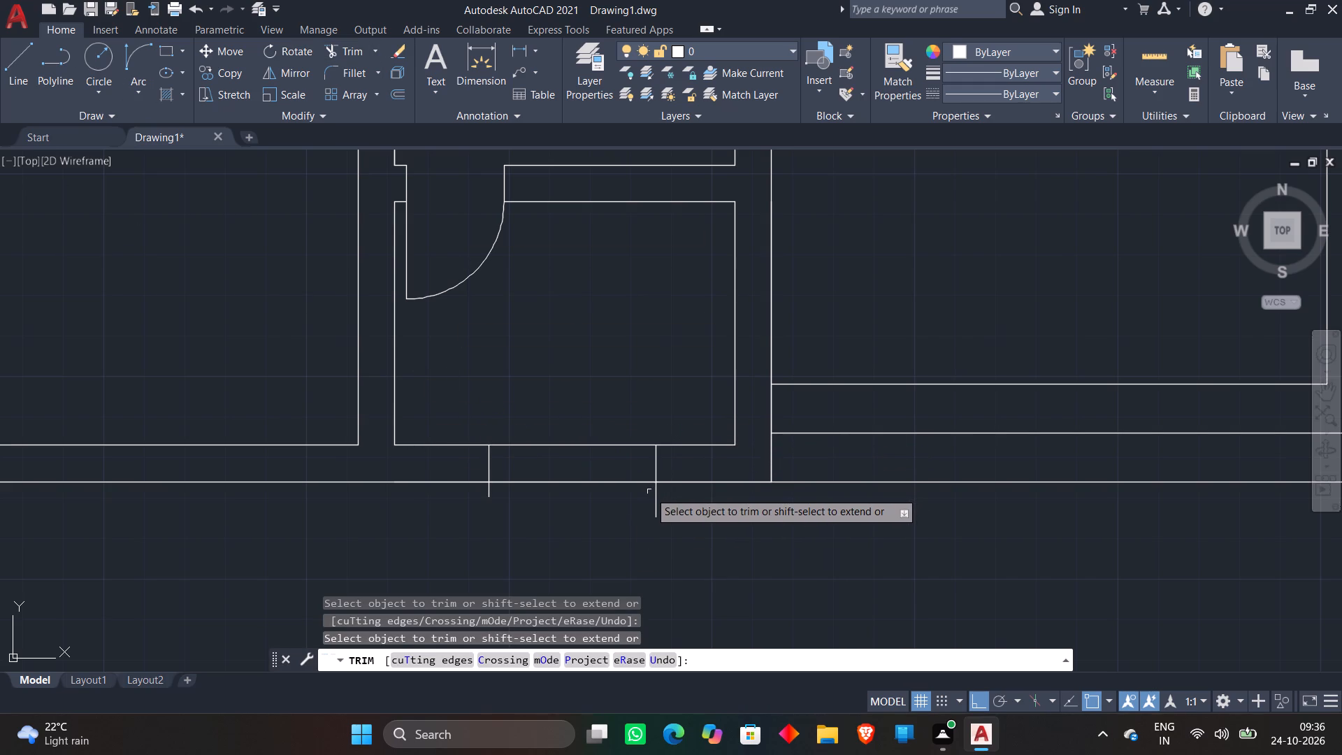
click(654, 494)
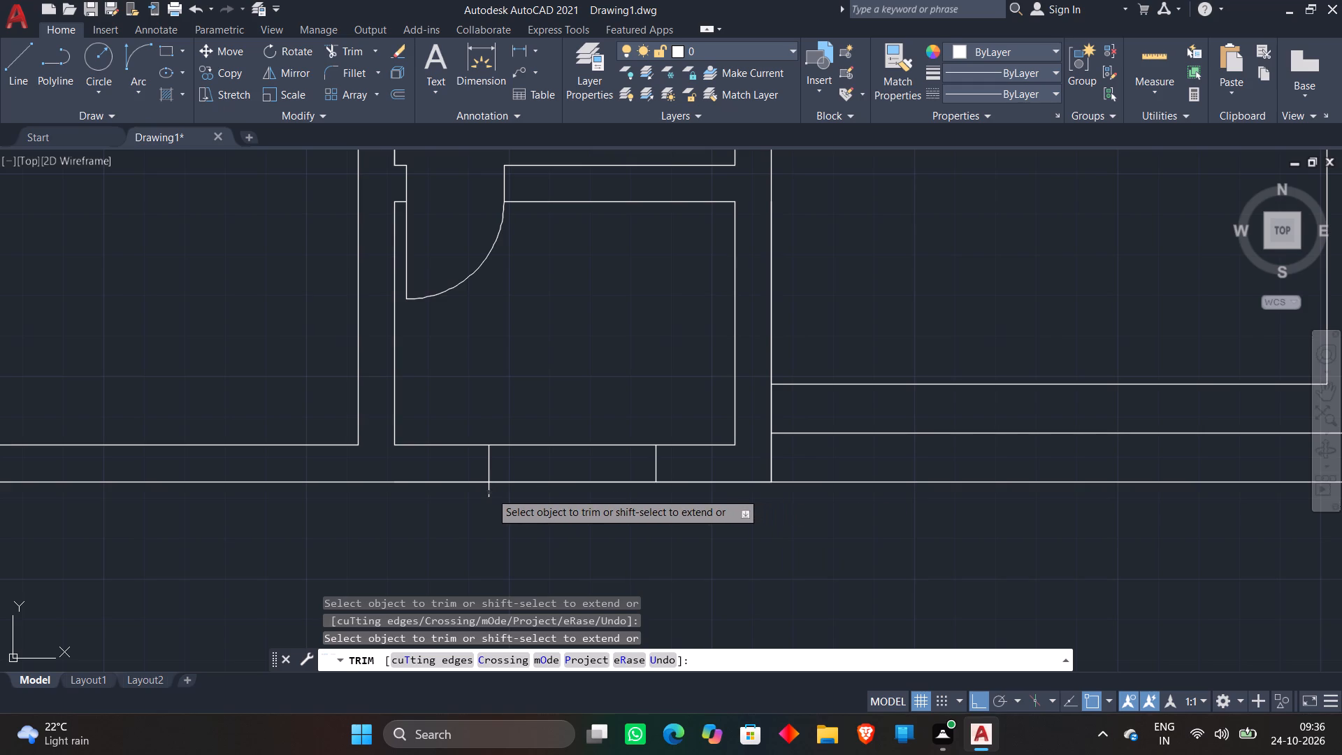
click(490, 492)
key(space)
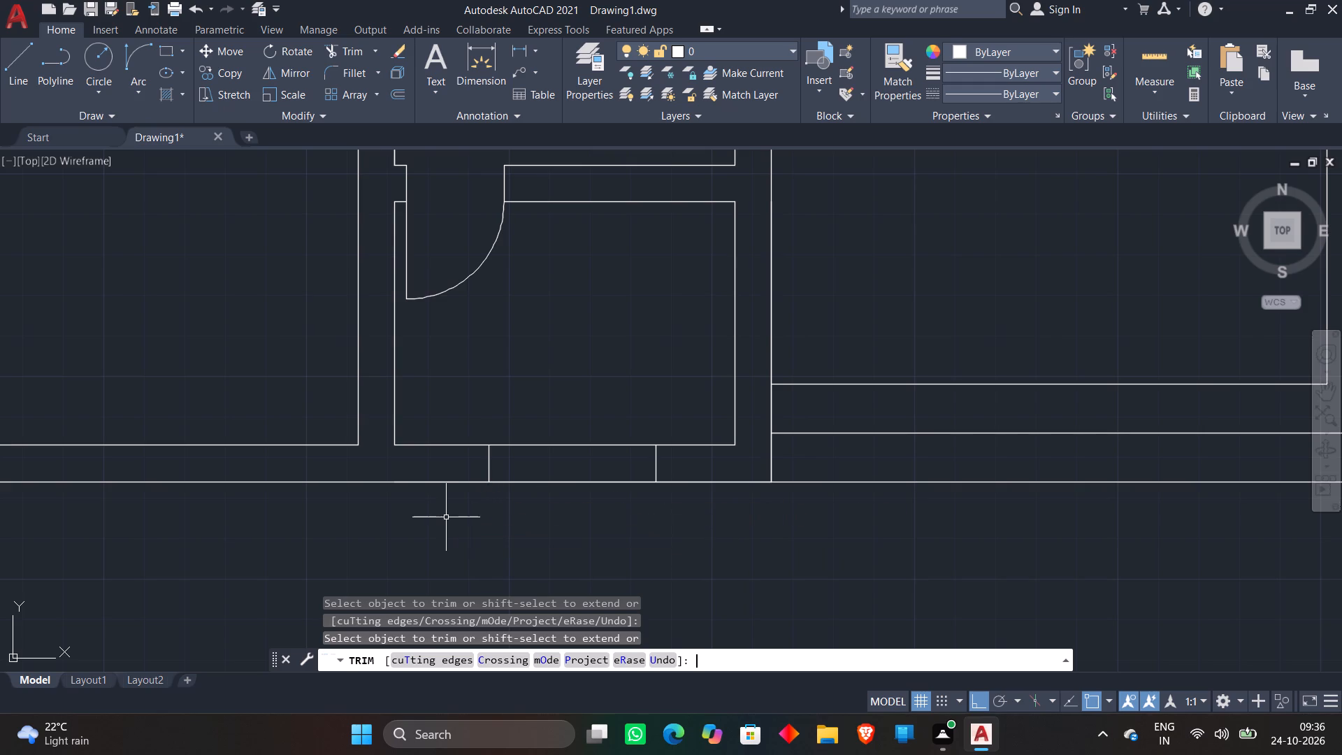
Draw two separate short vertical lines across the south outer wall of the southwest room.
scroll(446, 517, down, 3)
scroll(266, 489, up, 2)
click(27, 60)
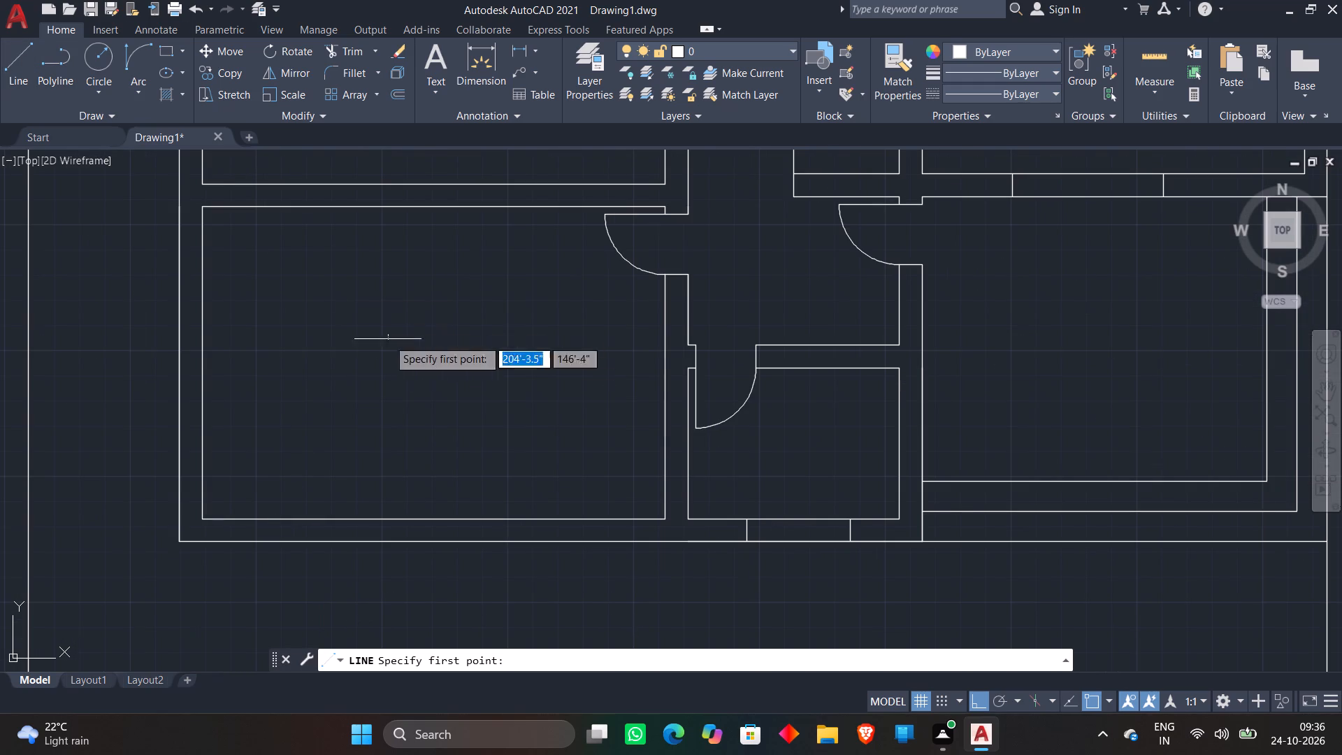
click(308, 498)
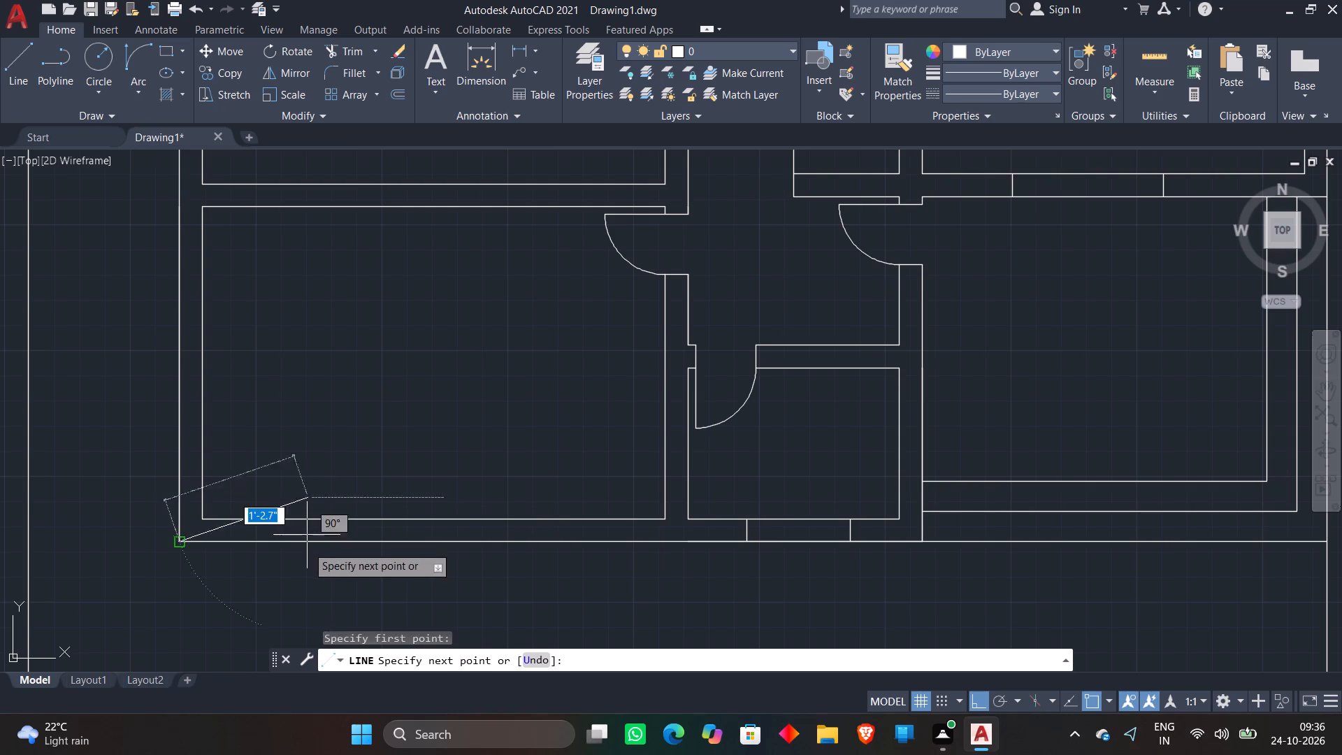
click(309, 561)
key(space)
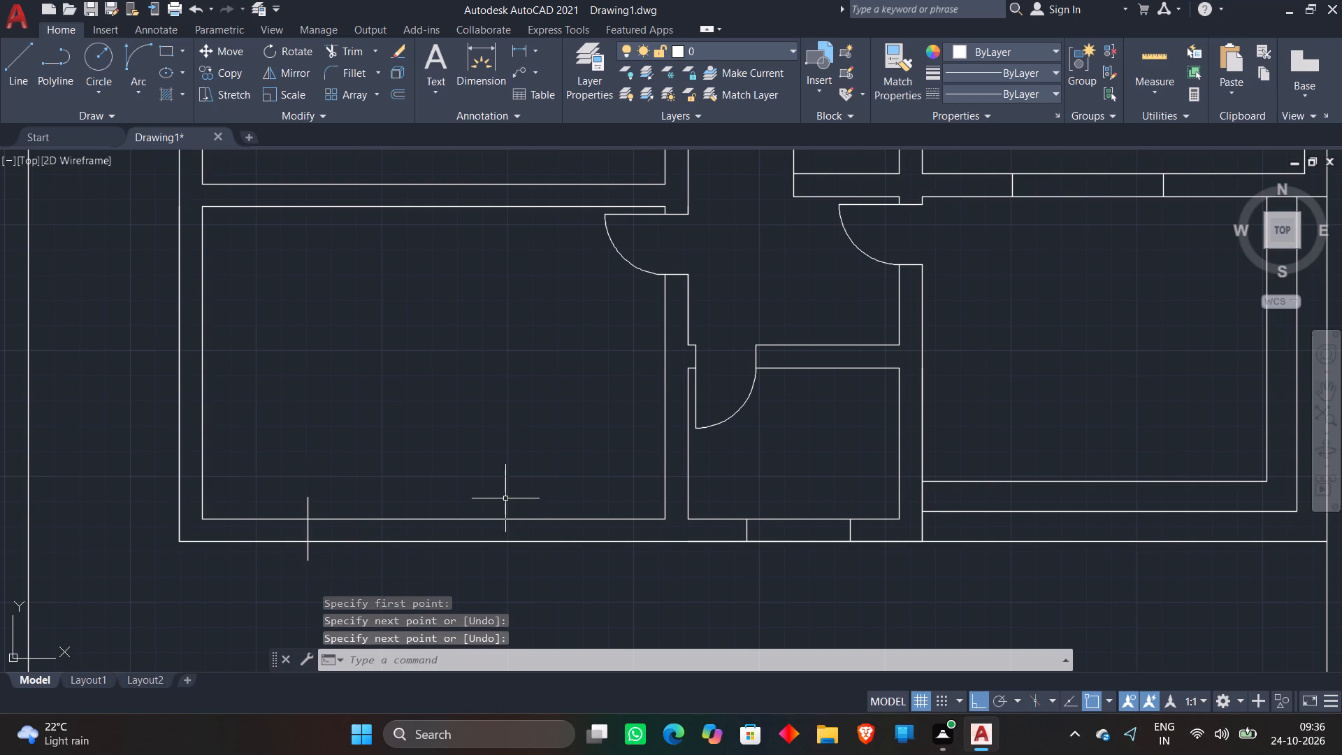
key(space)
click(505, 498)
click(507, 565)
key(space)
Trim both ends of the two vertical lines flush with the southwest room's south wall faces.
click(335, 49)
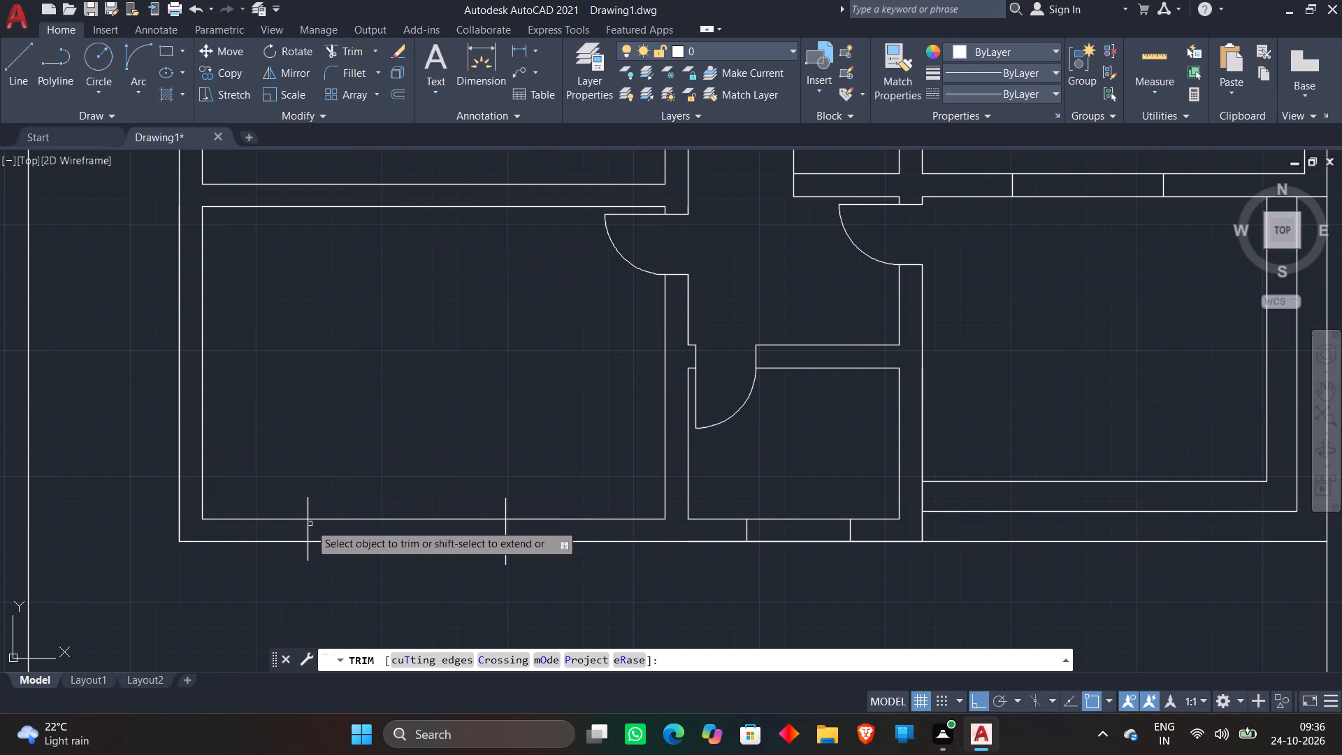
click(309, 505)
click(305, 556)
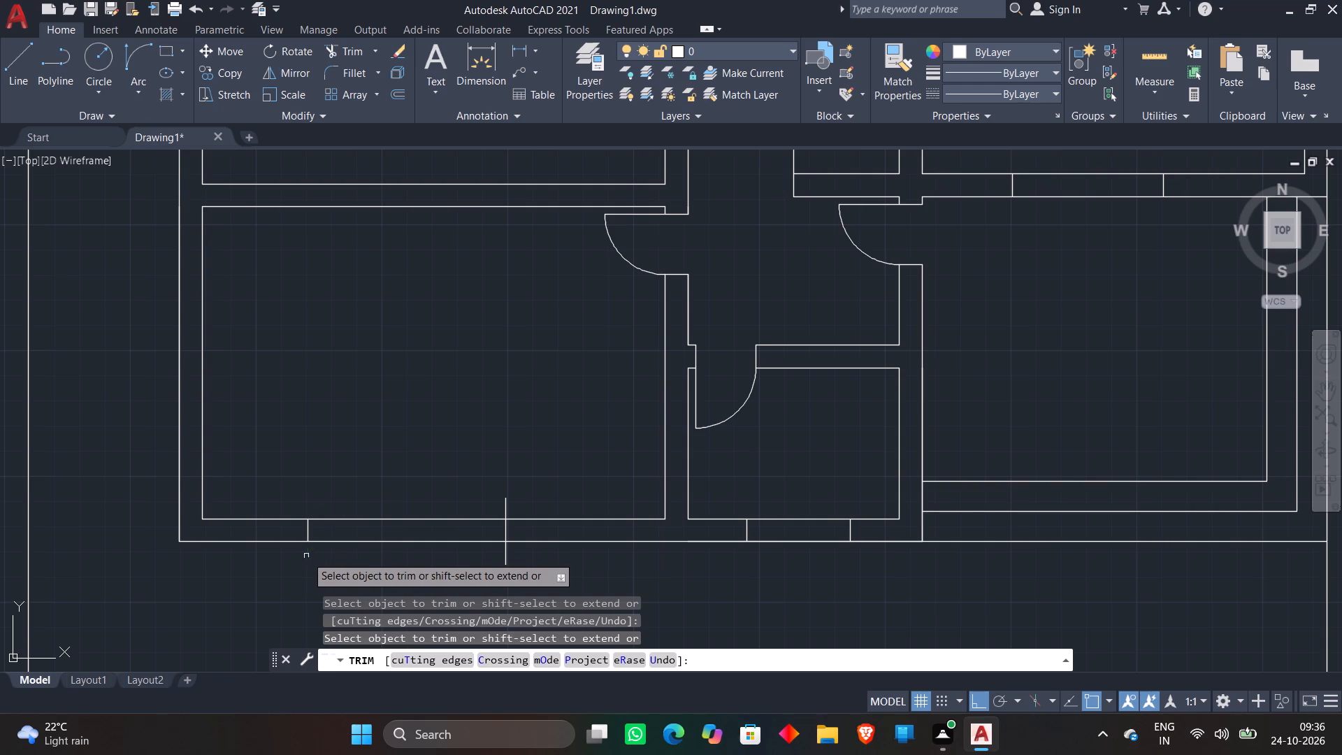
click(505, 556)
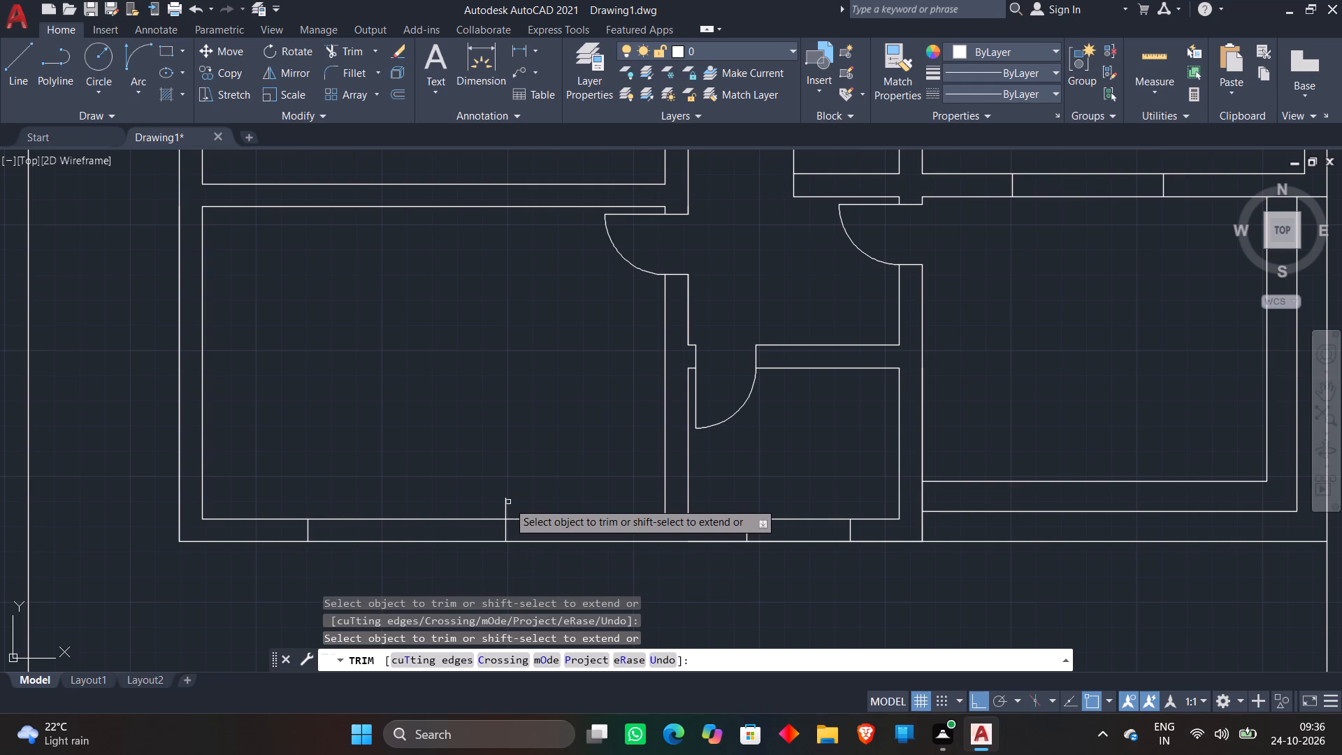
click(507, 502)
key(space)
Draw two separate short horizontal lines across the west outer wall of the room west of the staircase.
scroll(468, 424, down, 1)
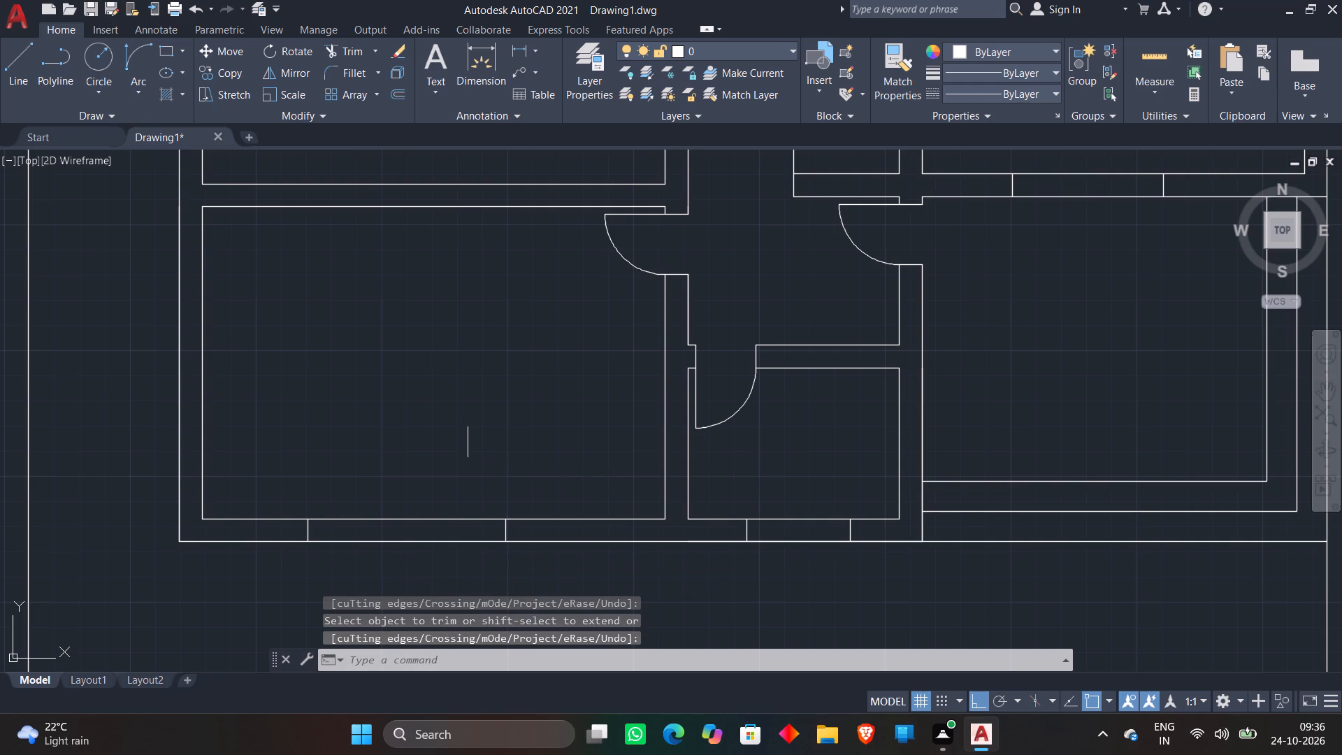
scroll(467, 424, down, 1)
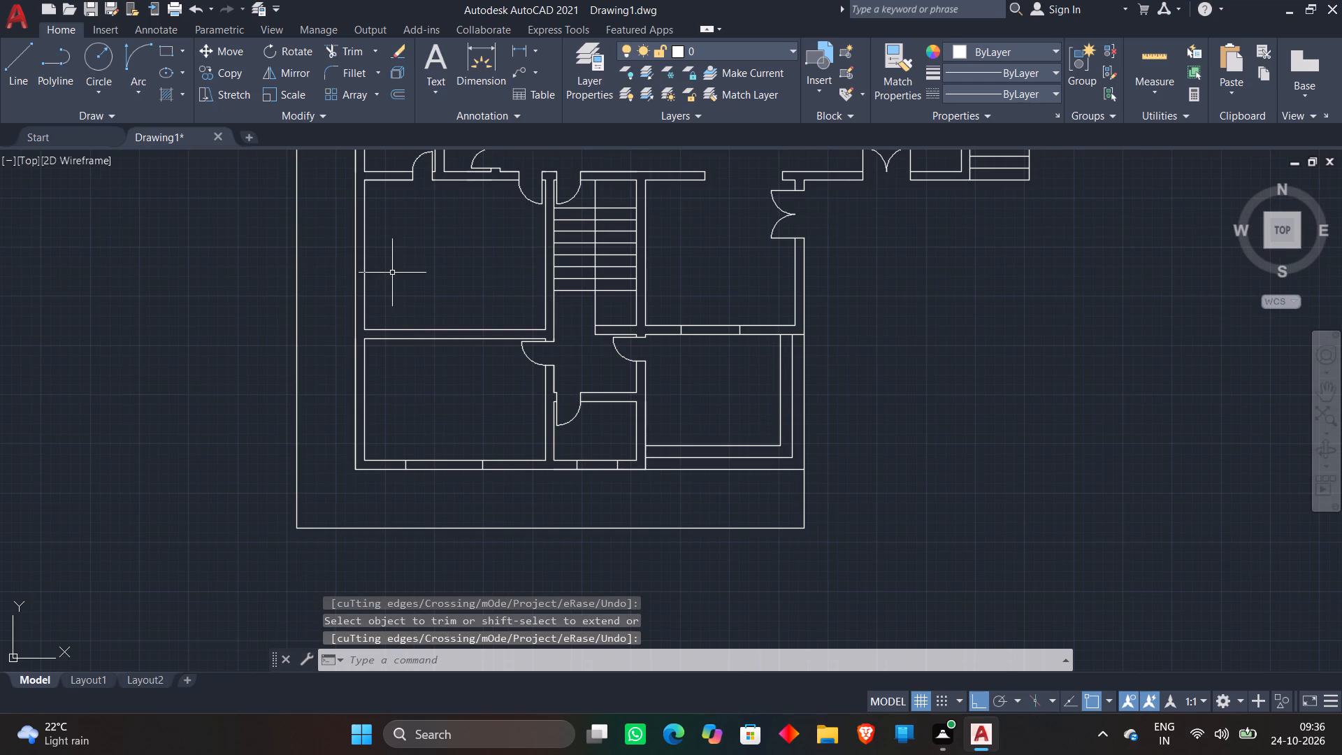
middle_drag(393, 274, 424, 374)
scroll(417, 303, up, 1)
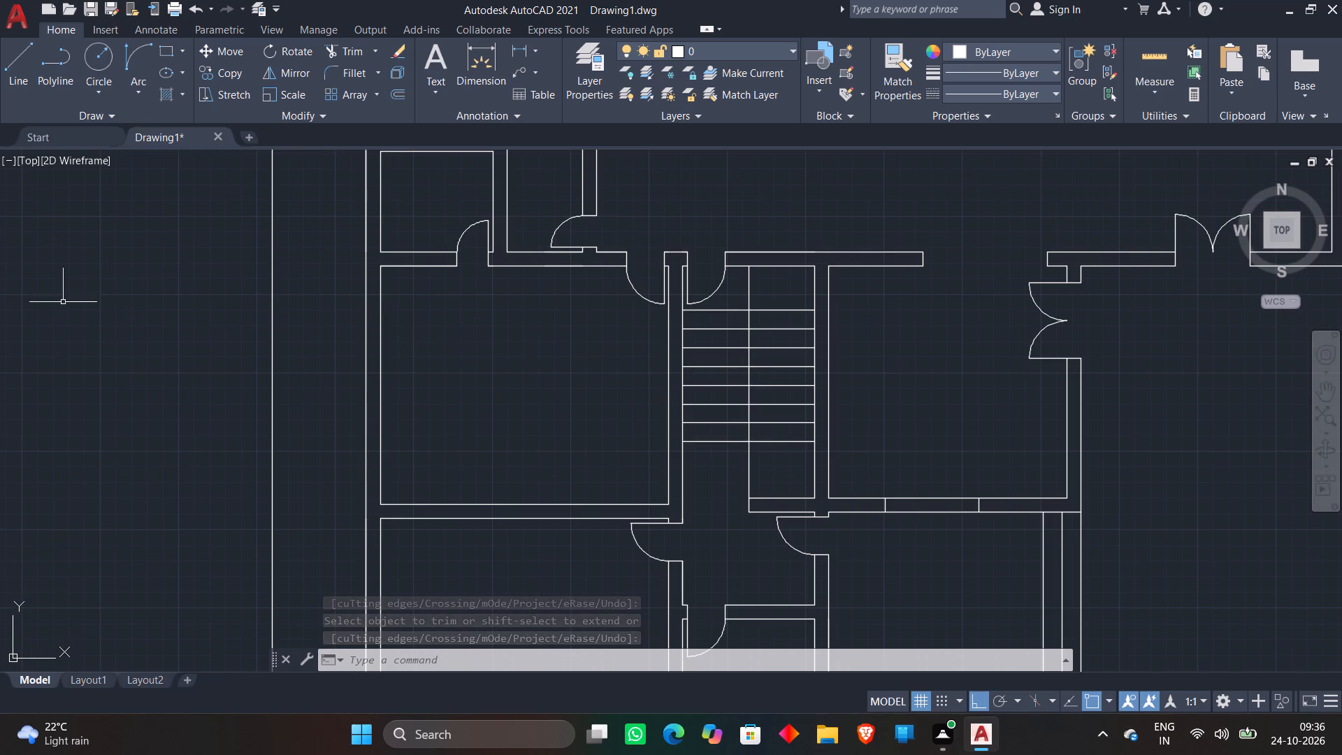
click(15, 61)
scroll(347, 353, up, 1)
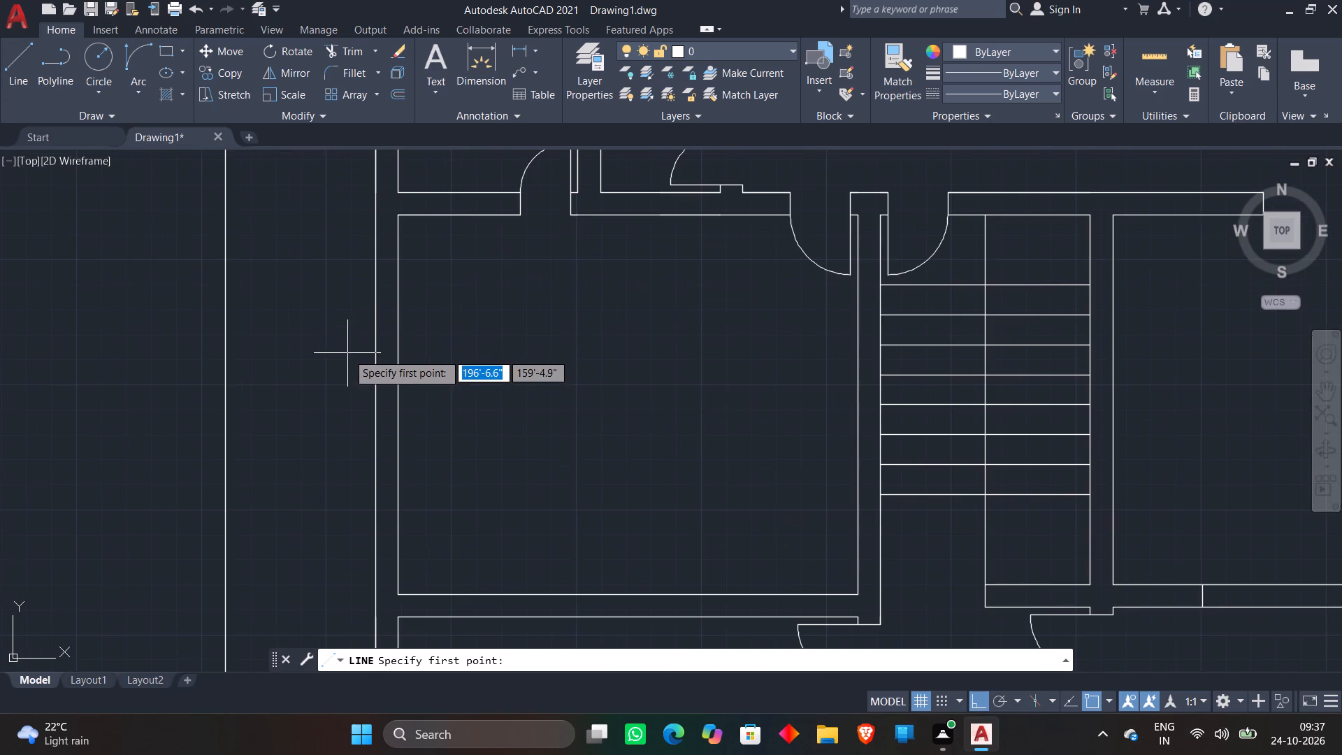
click(337, 323)
click(441, 315)
key(space)
key(space)
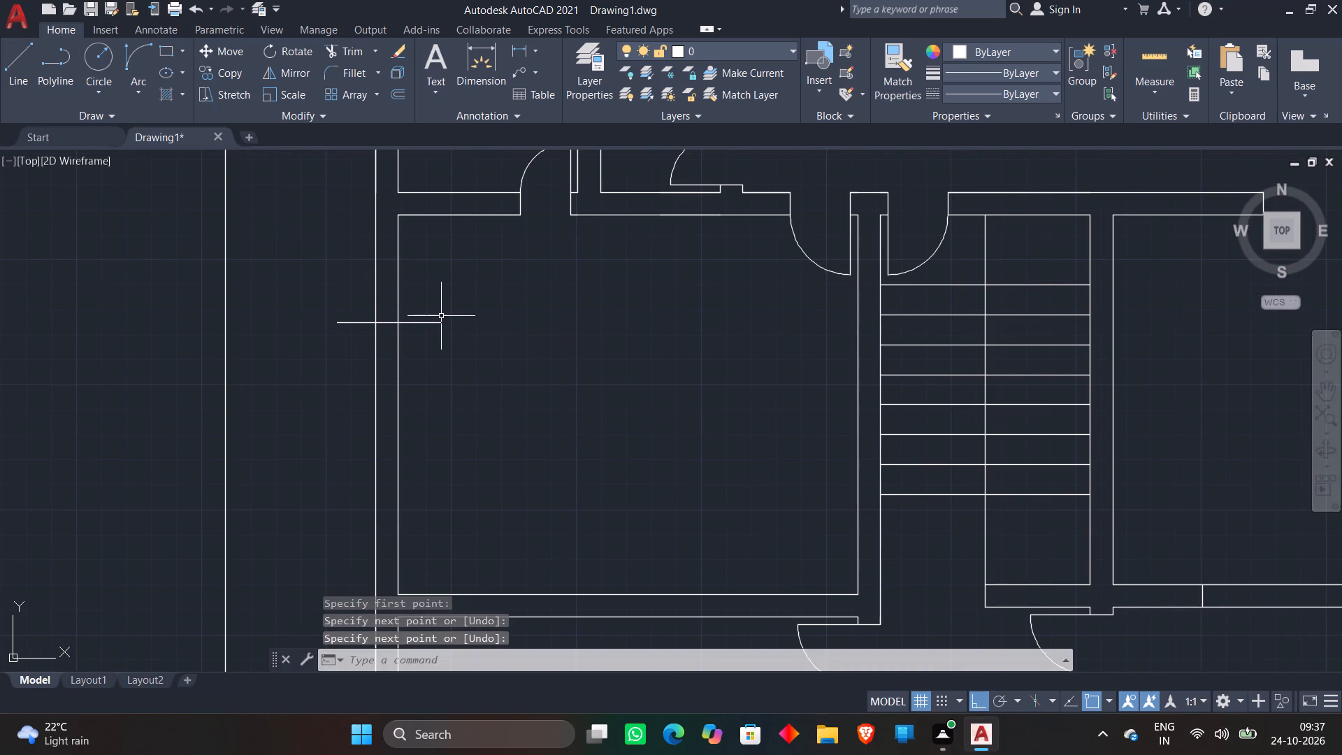
click(336, 477)
click(433, 475)
key(space)
Trim both ends of the two horizontal lines flush with the west wall faces of the room west of the staircase.
click(352, 51)
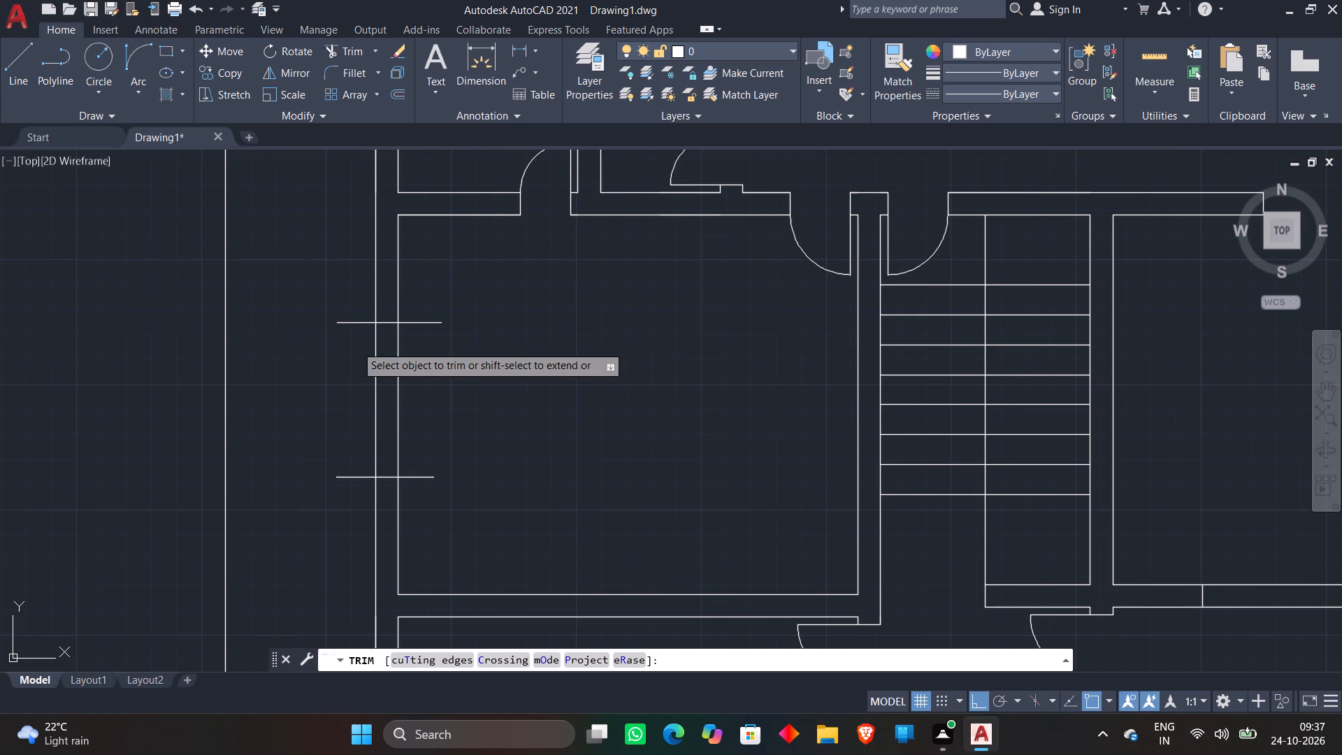
click(340, 317)
click(349, 348)
click(418, 308)
click(421, 377)
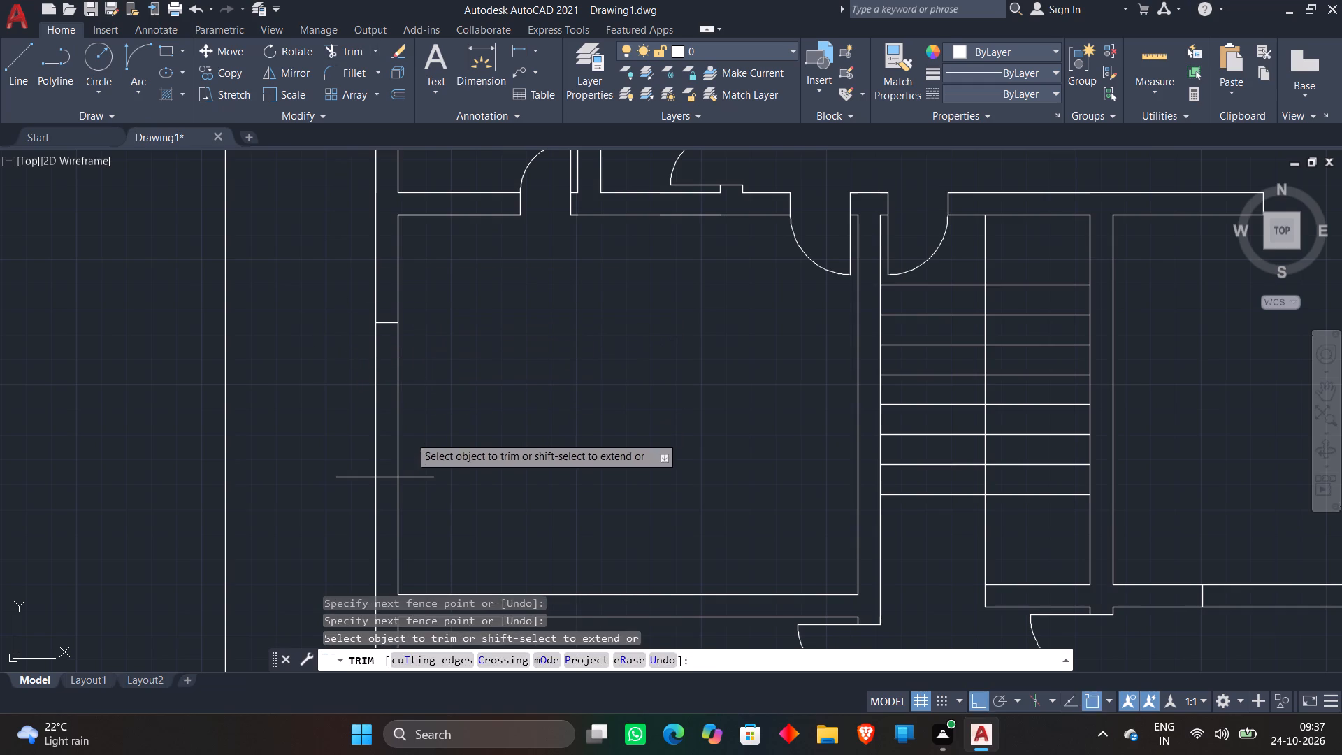
click(408, 463)
click(410, 488)
click(352, 471)
click(340, 500)
key(space)
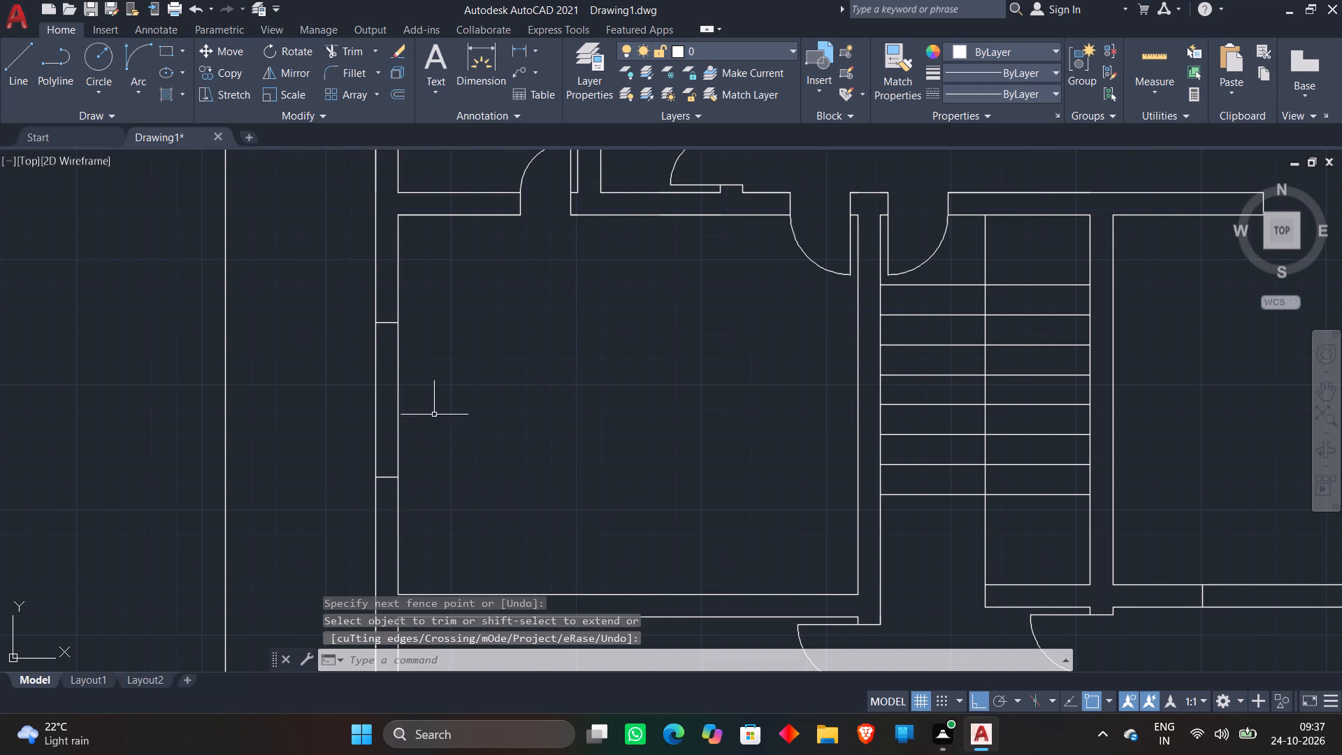
Extend the narrow west compartment's top and bottom lines and the small room's top line below it to the west wall's outer face.
scroll(467, 377, down, 2)
scroll(467, 210, up, 1)
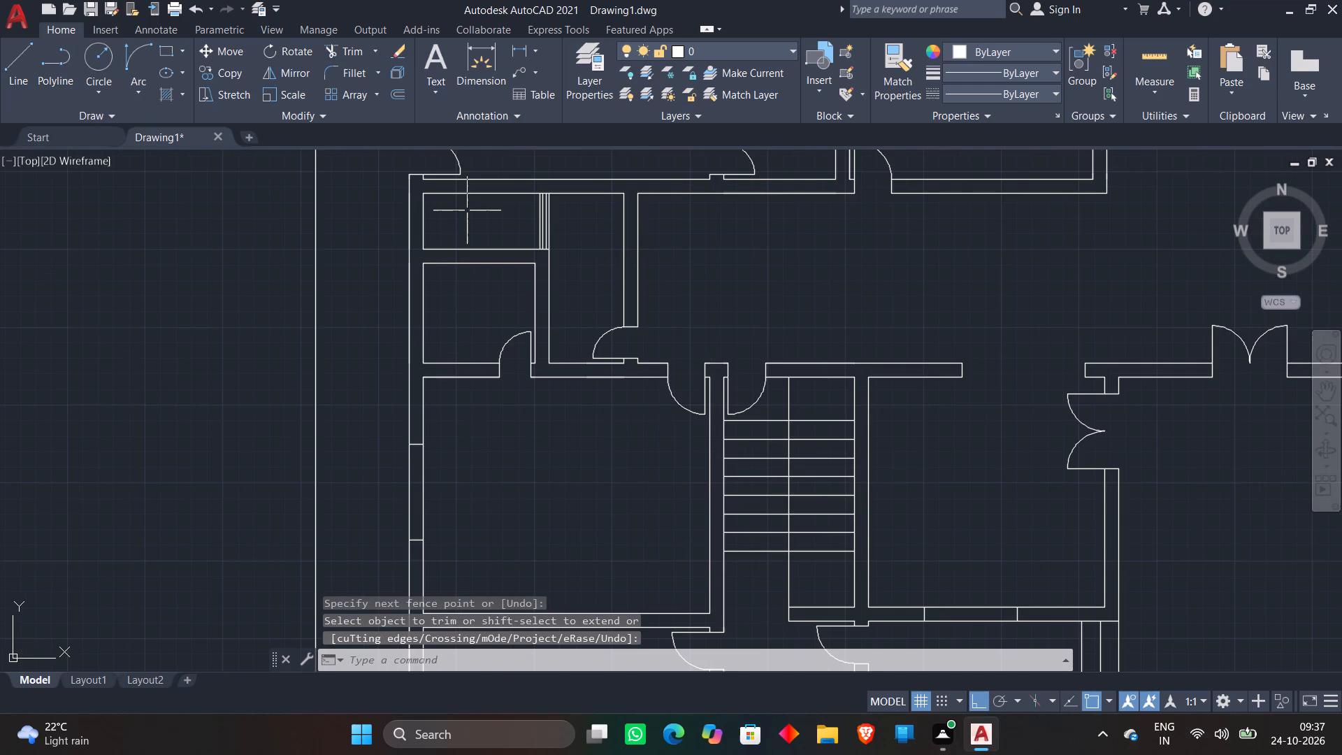
scroll(467, 210, up, 1)
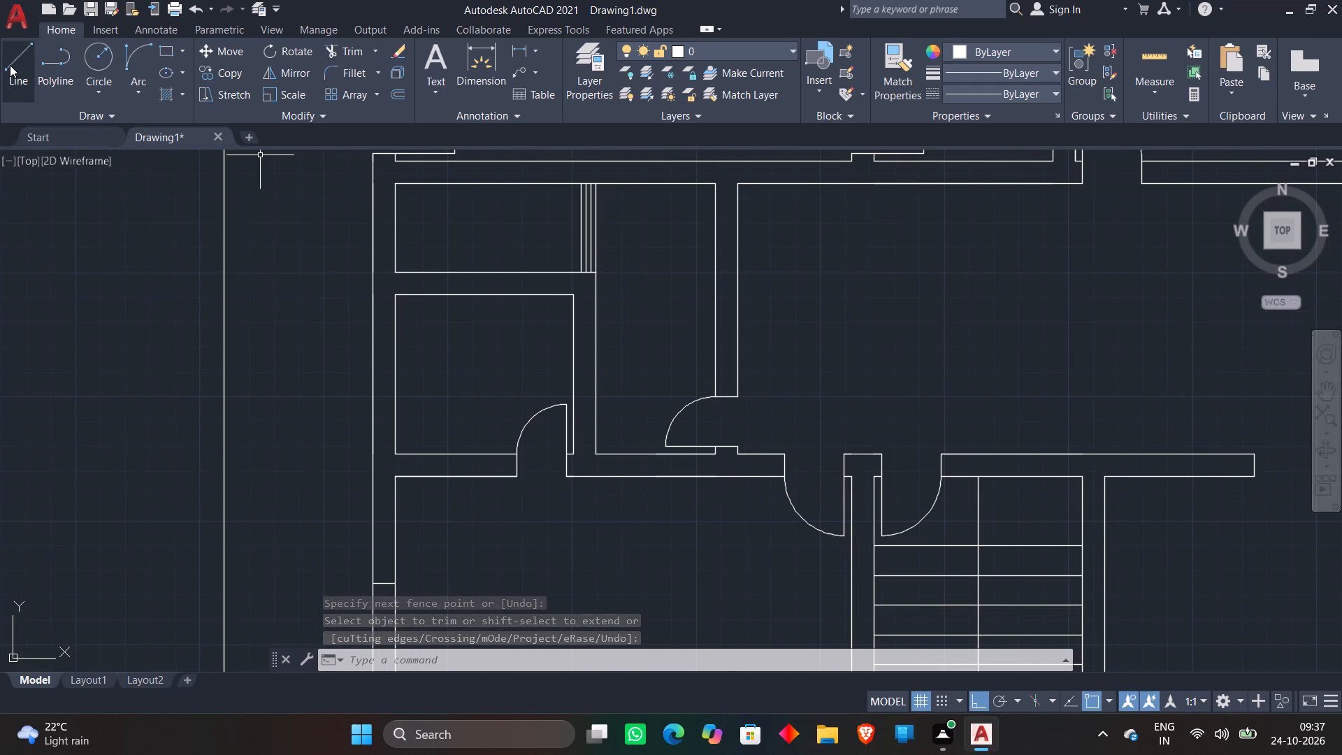
key(e)
key(x)
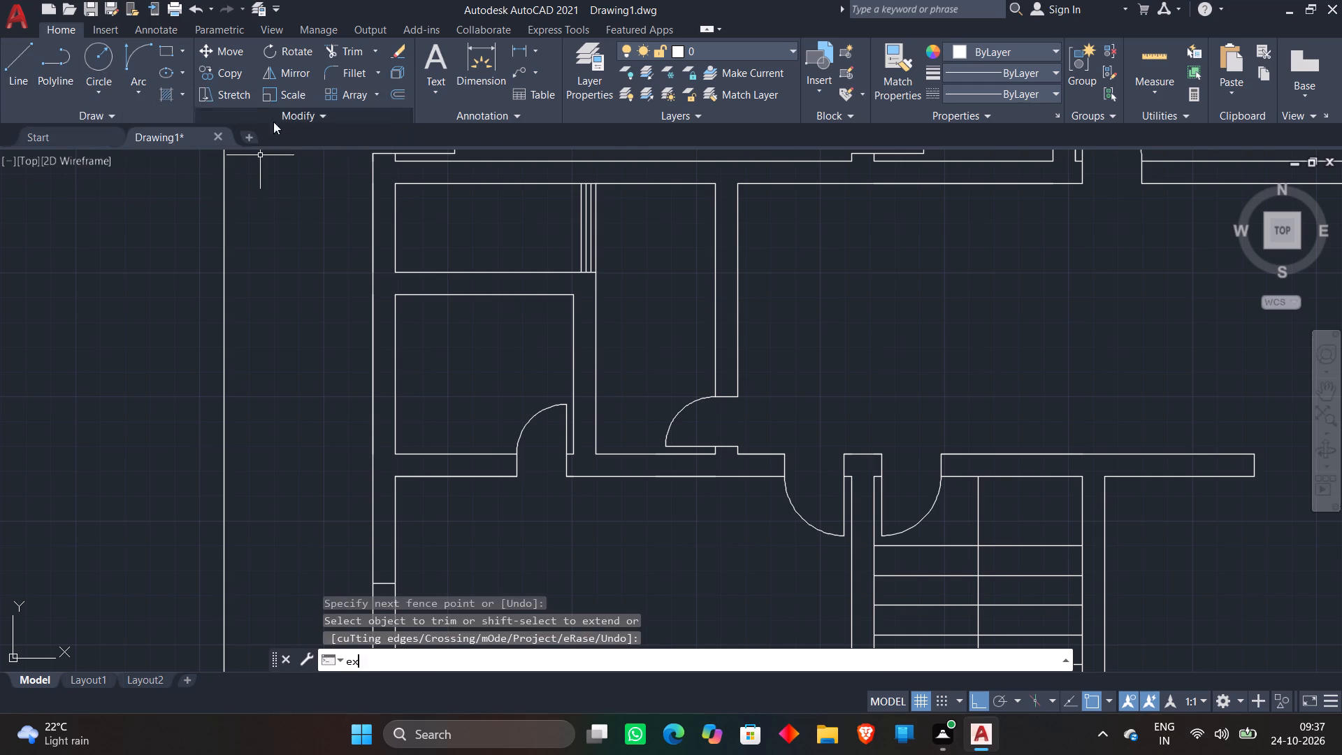
key(space)
click(403, 183)
key(space)
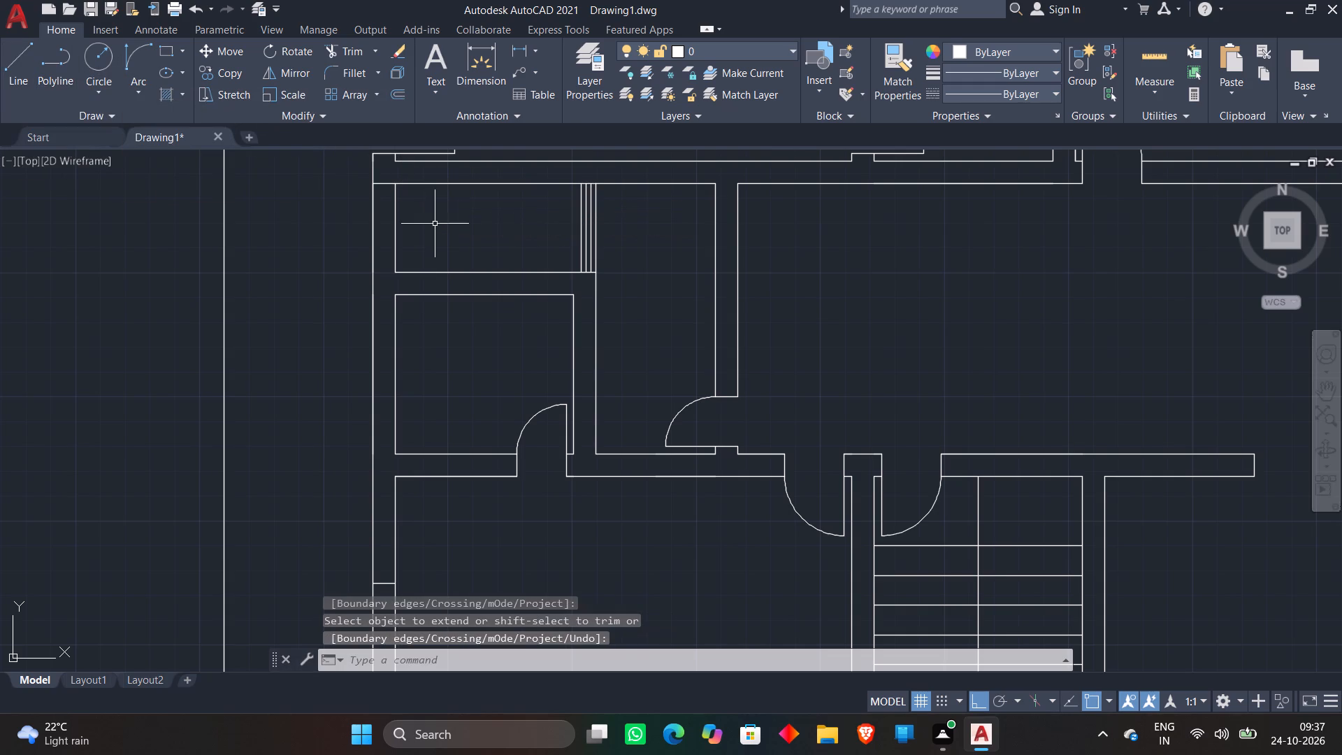
click(22, 71)
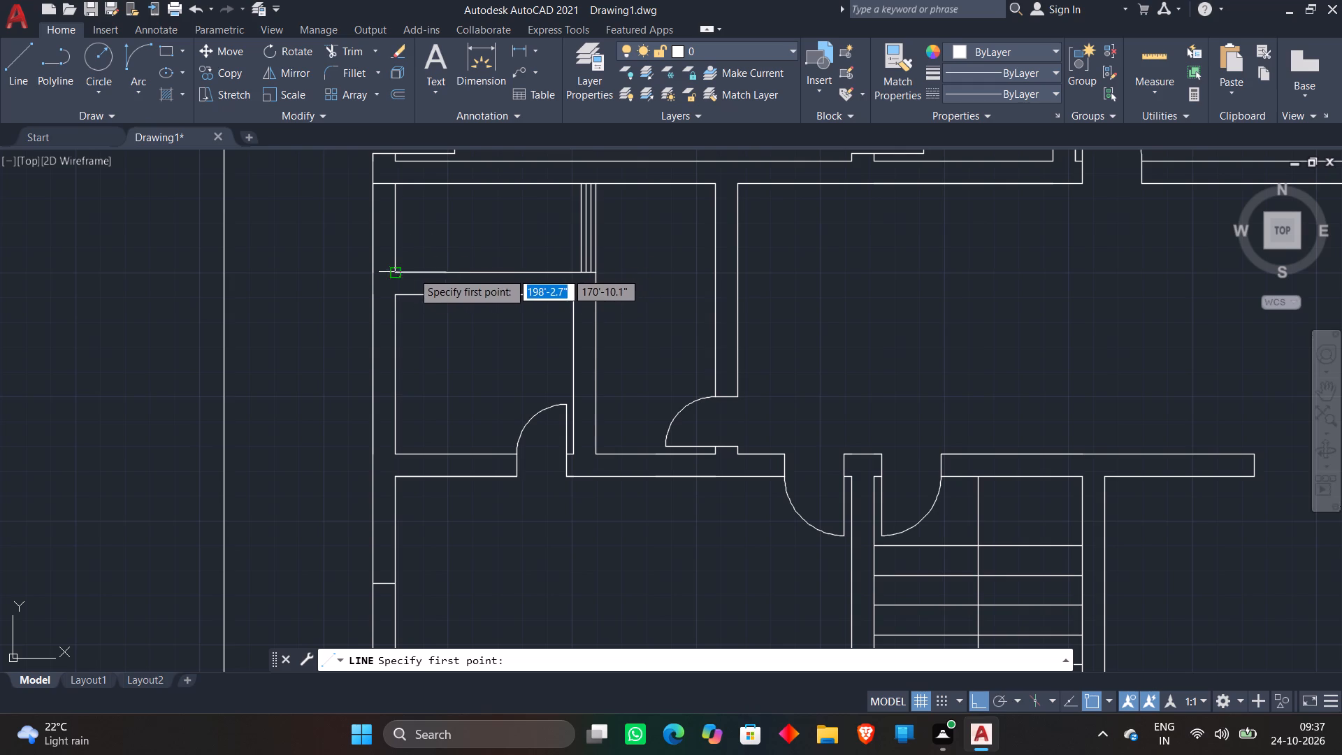
key(Escape)
text(ex)
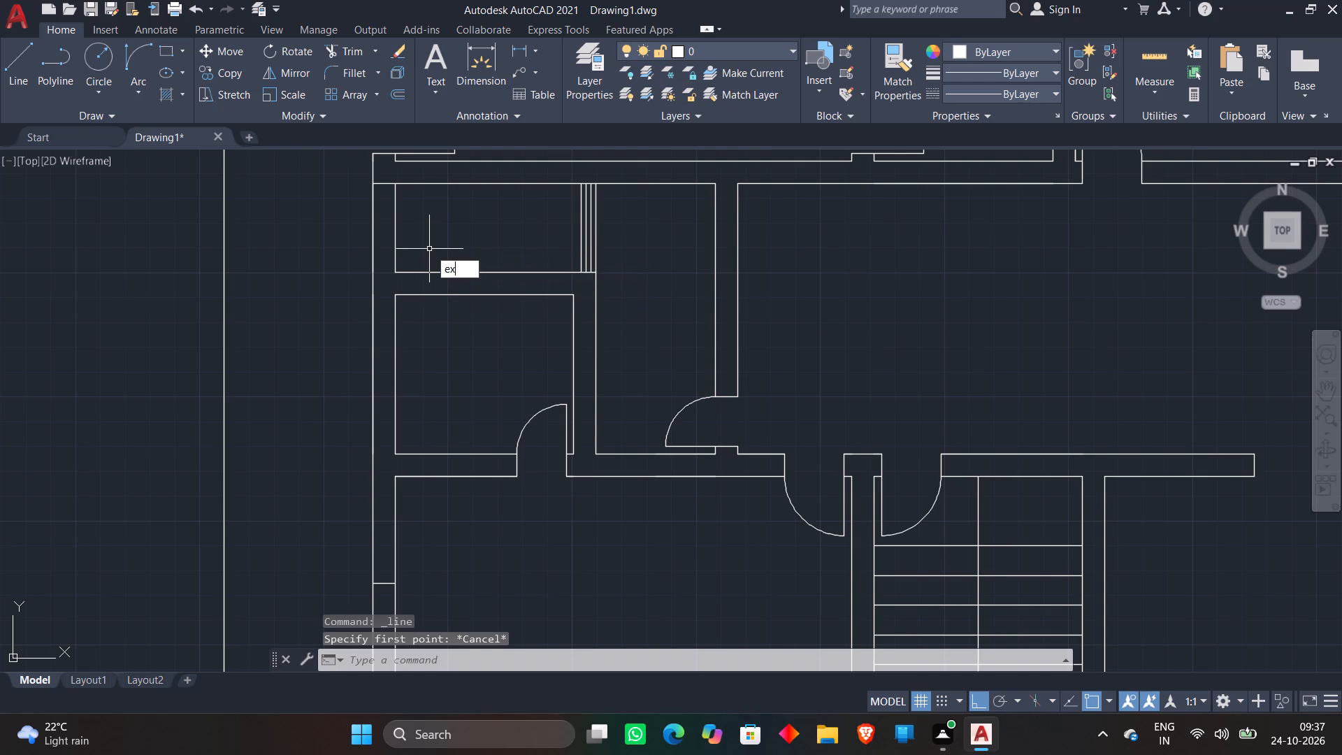
key(space)
click(403, 271)
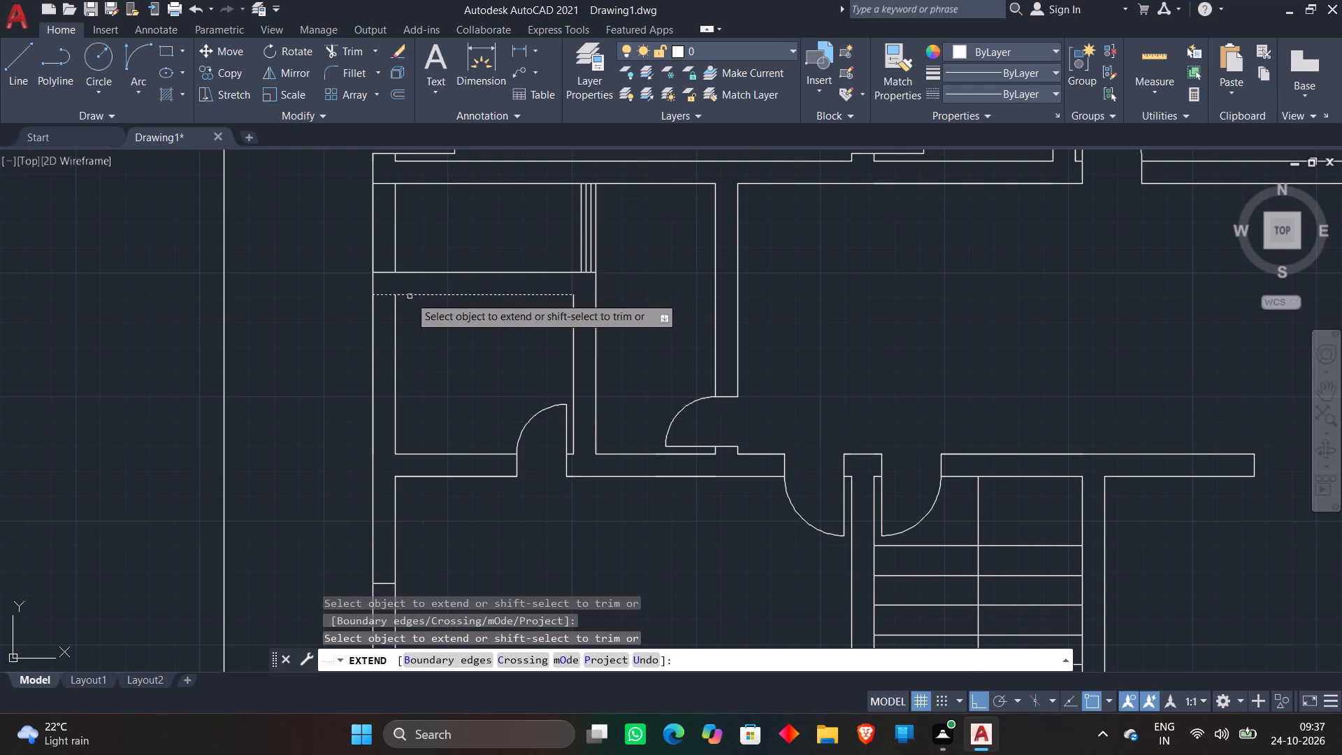
click(410, 296)
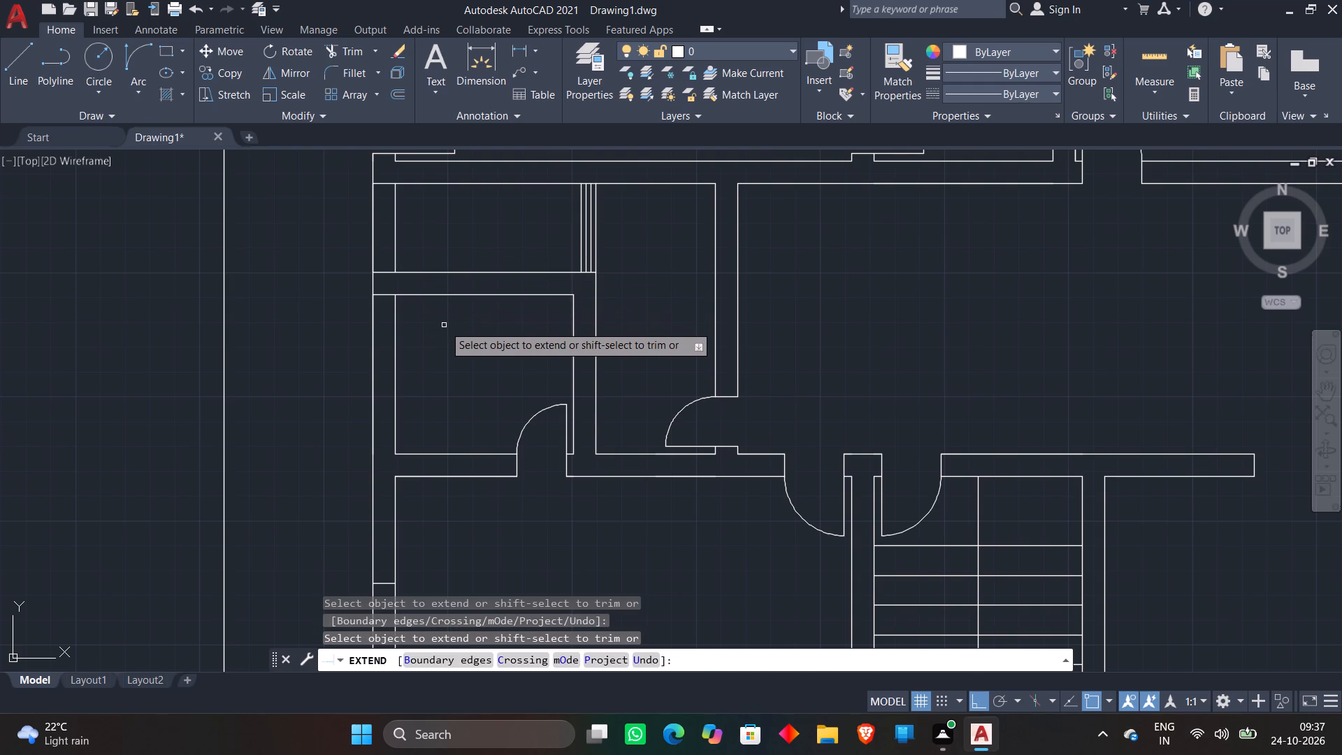
key(Escape)
Draw a short horizontal line from the west wall's outer face into the small room below the narrow compartment.
click(9, 57)
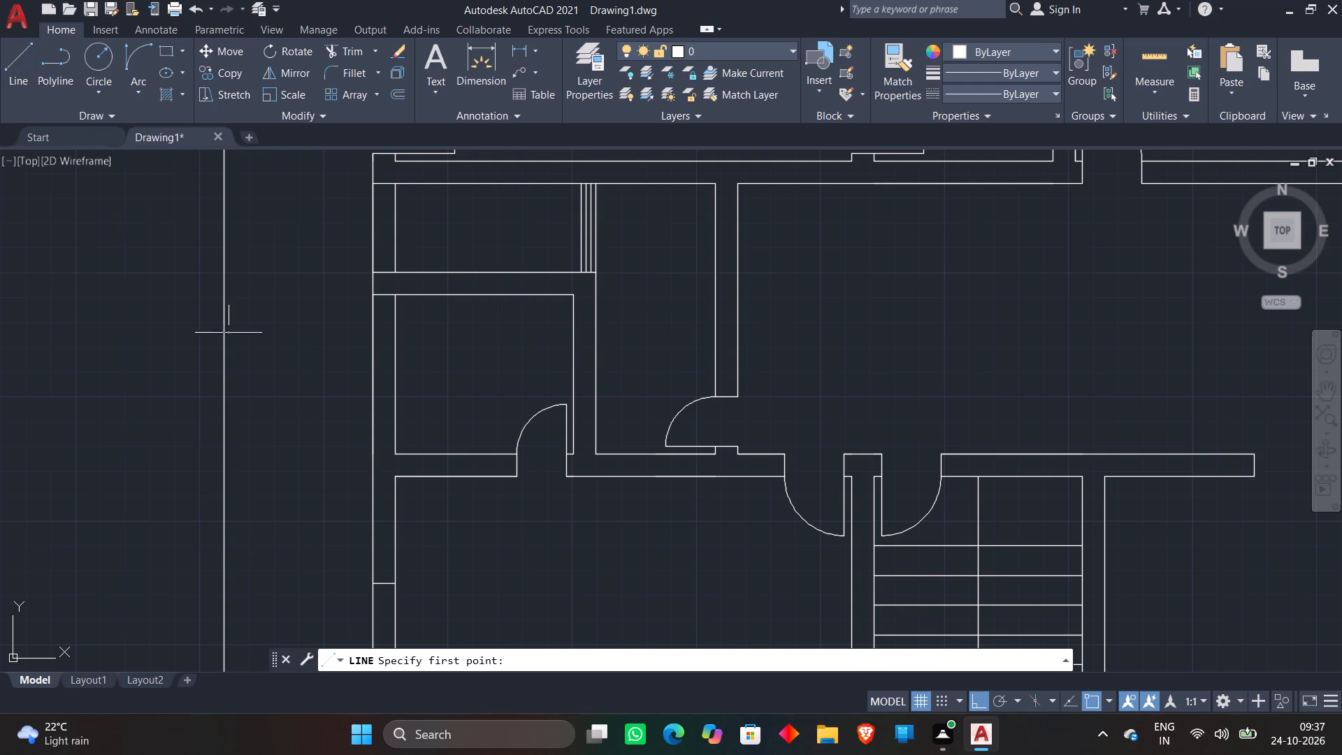
scroll(342, 374, up, 2)
scroll(400, 387, down, 2)
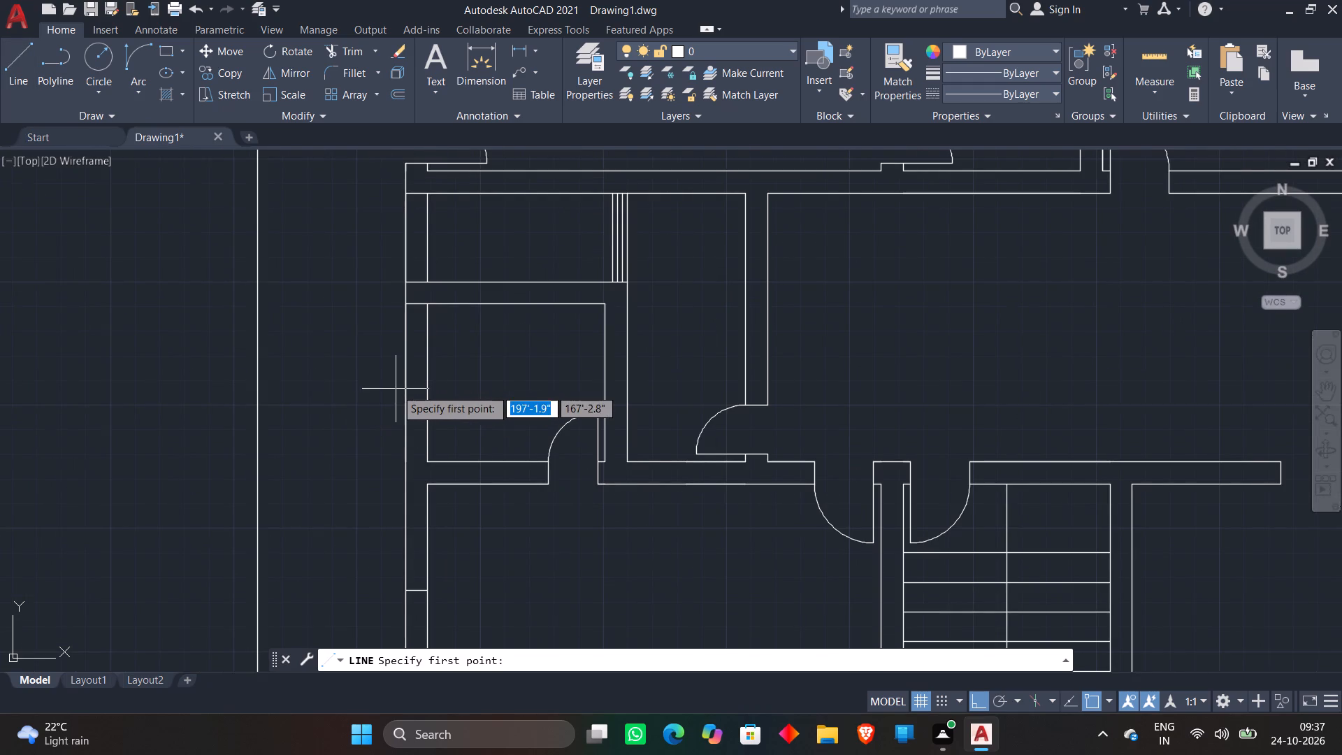
click(404, 387)
click(467, 376)
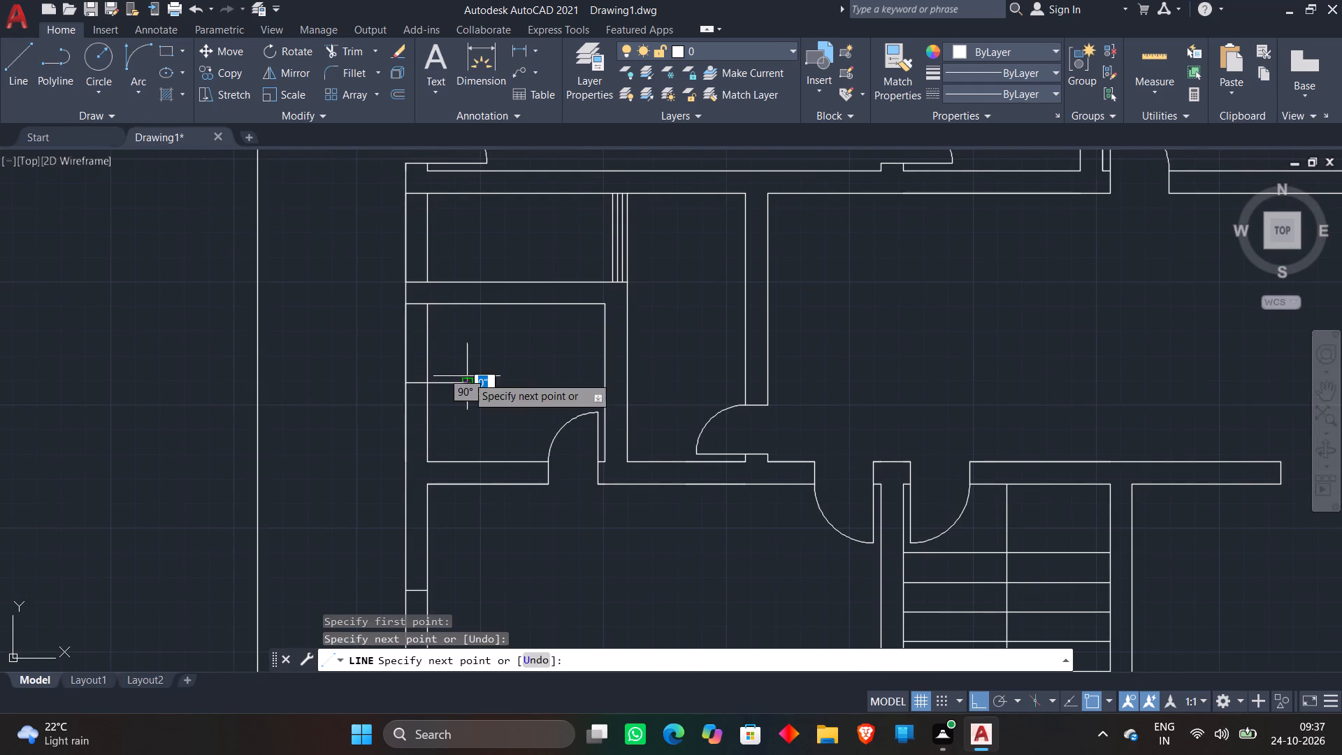
key(space)
Trim the horizontal line's inner end flush with the inner face of the small room's west wall.
text(tr)
key(space)
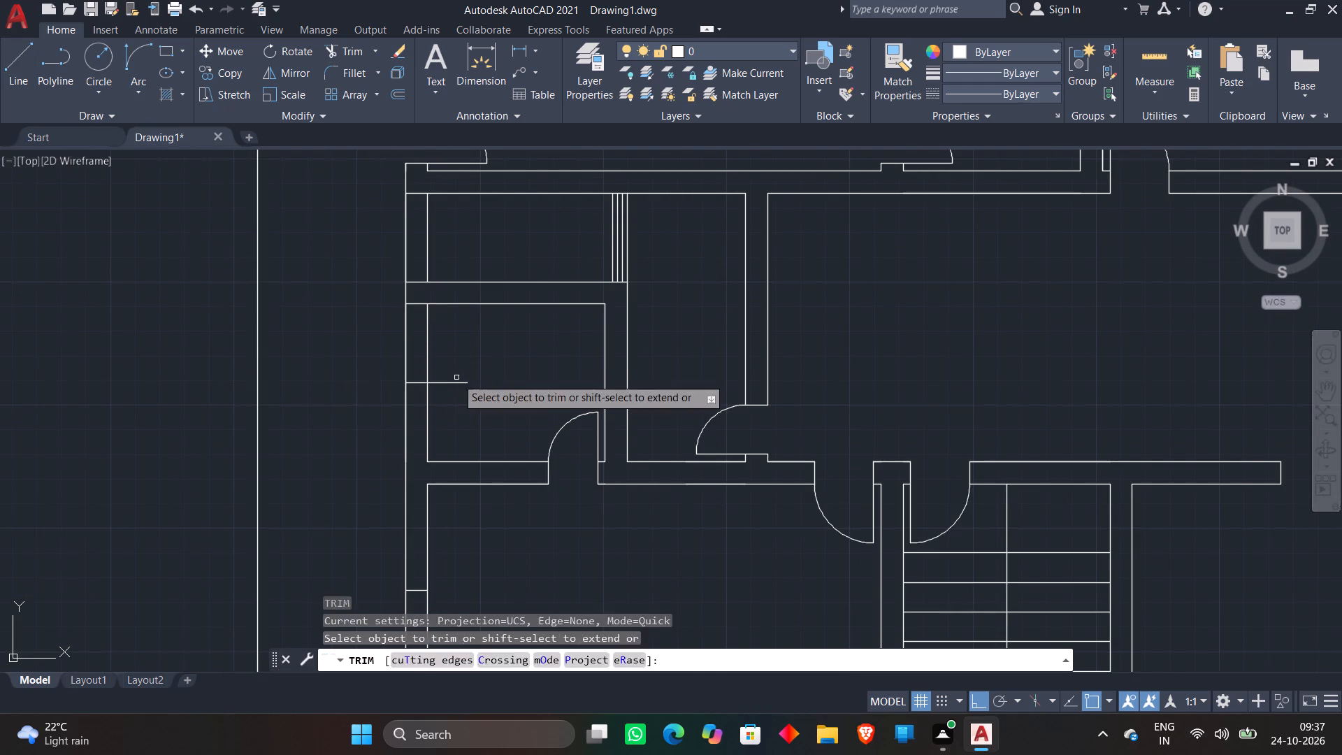
click(456, 378)
click(456, 398)
key(Escape)
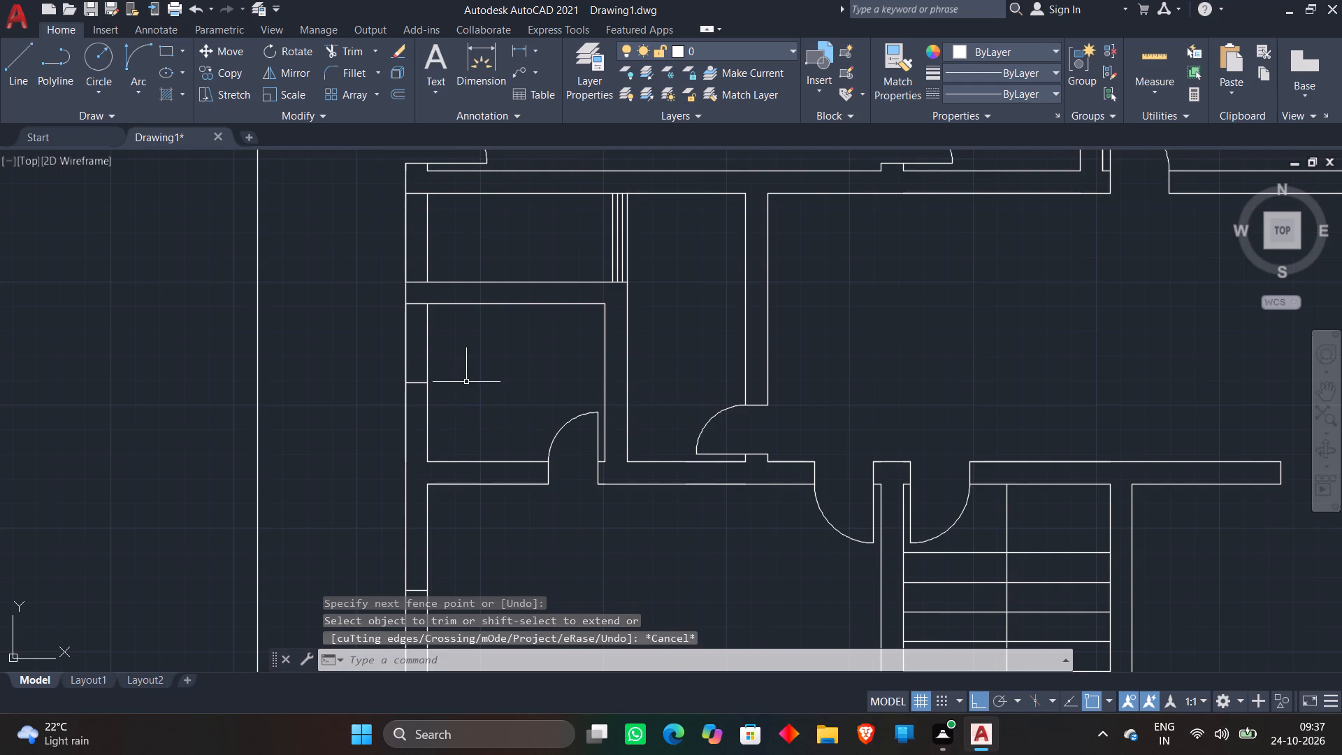
scroll(467, 382, down, 3)
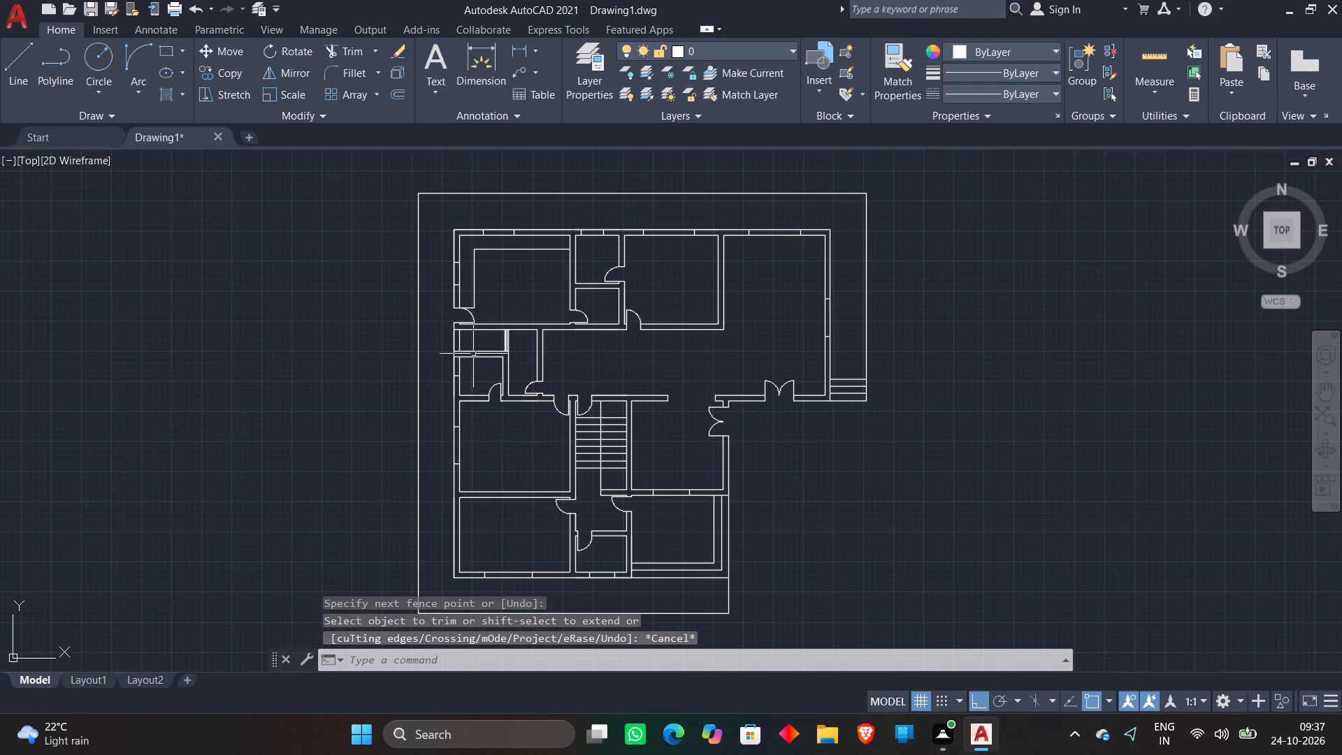
Draw a short vertical line down from the midpoint of the upper opening mark in the northwest room's west wall.
click(15, 71)
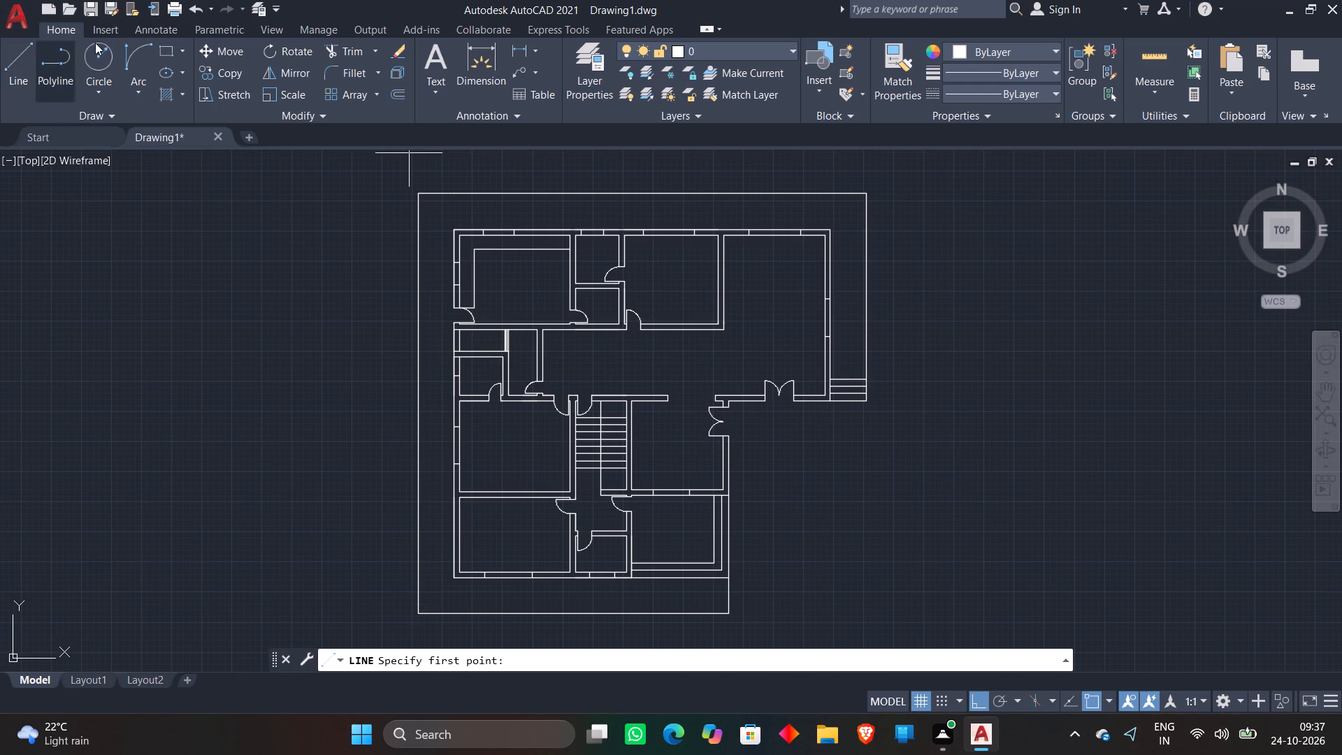
scroll(472, 238, up, 2)
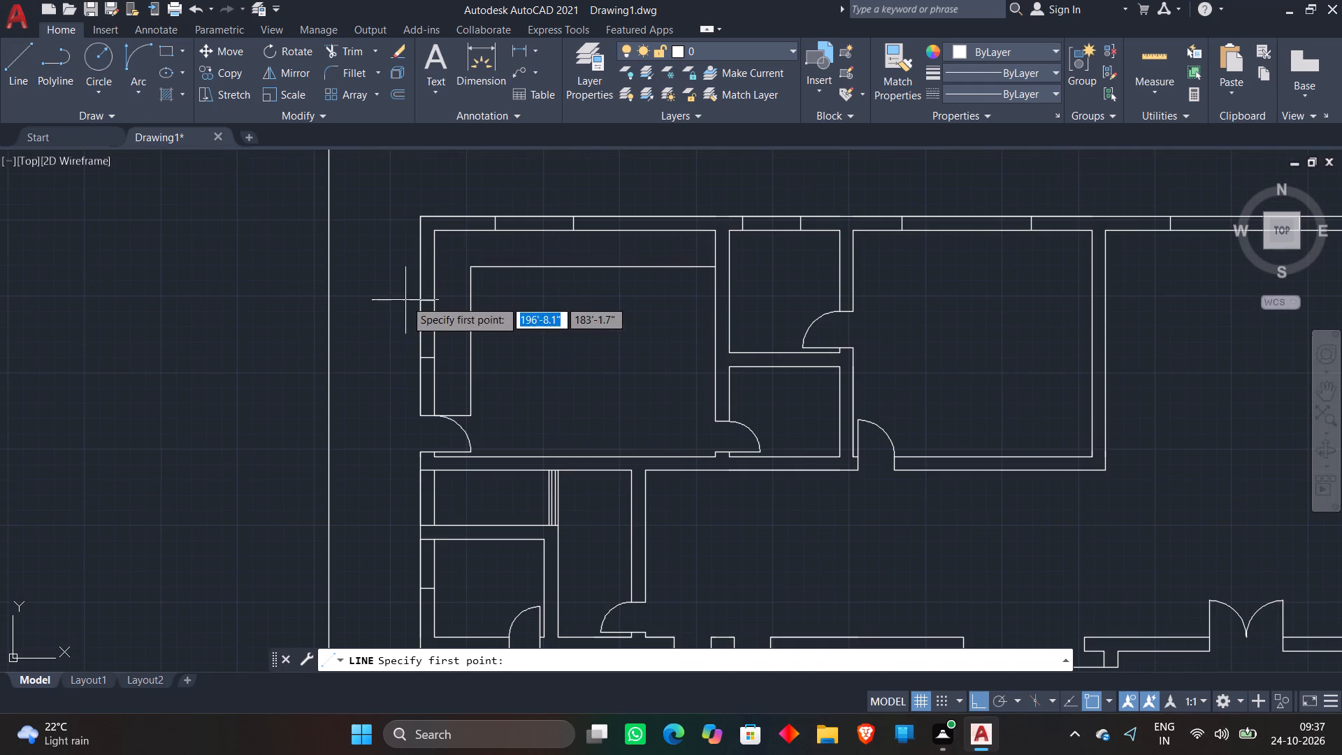
scroll(408, 305, up, 3)
click(475, 290)
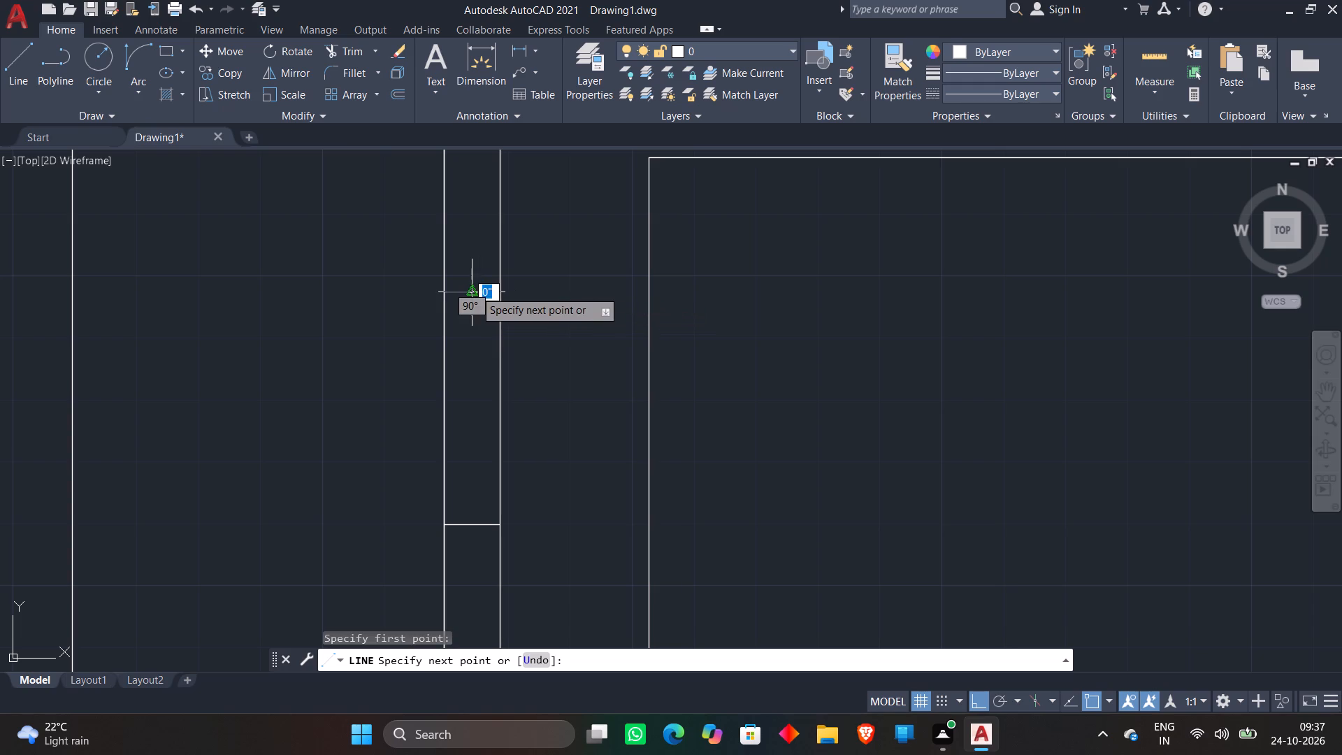
click(469, 364)
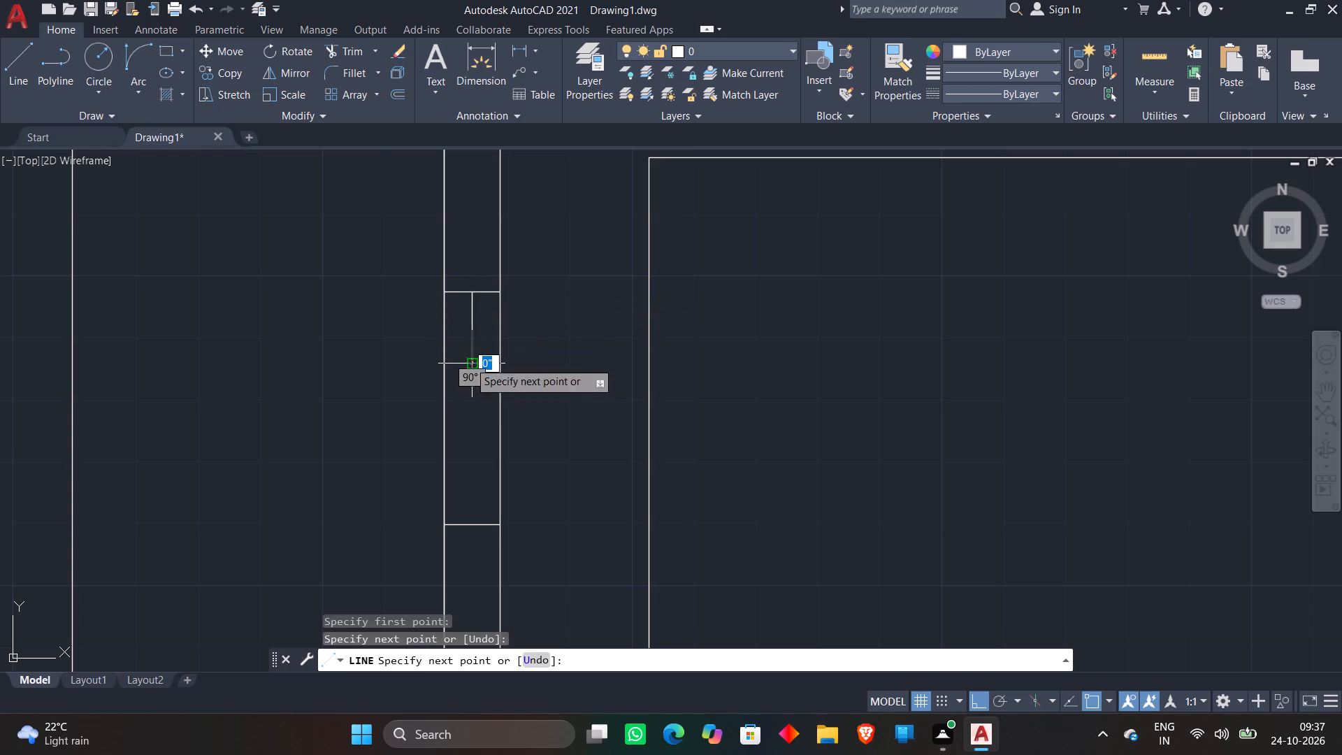
key(space)
Draw a short horizontal line eastward from the midpoint of the west opening mark in the northwest room's north wall.
scroll(609, 364, down, 3)
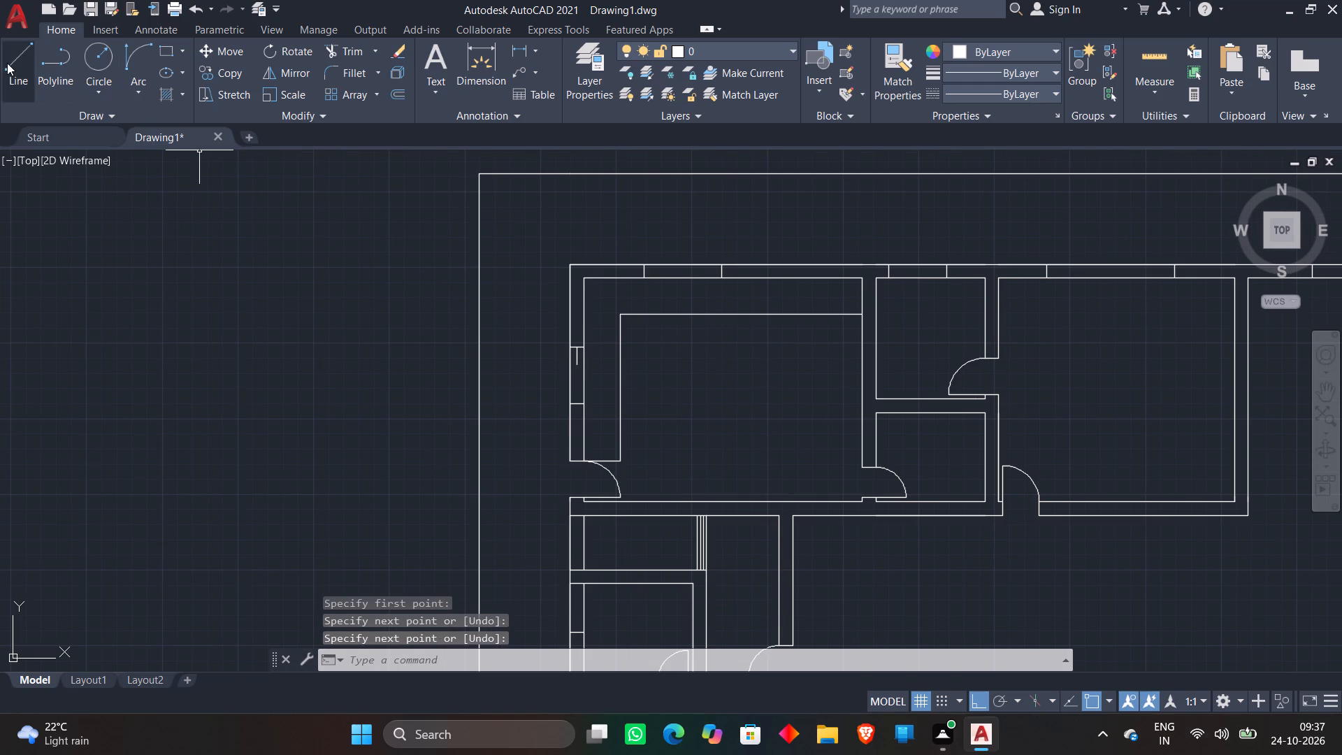
click(7, 63)
scroll(658, 231, up, 2)
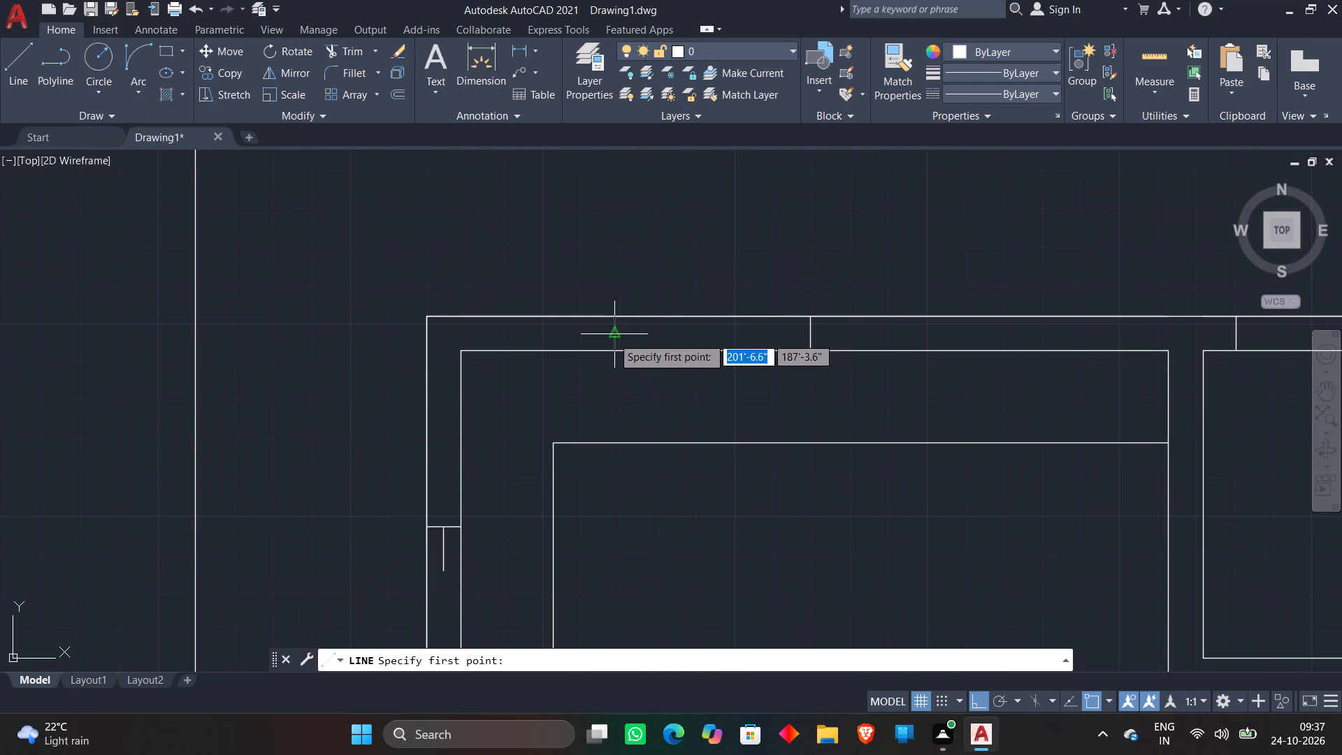
click(612, 337)
click(672, 337)
key(space)
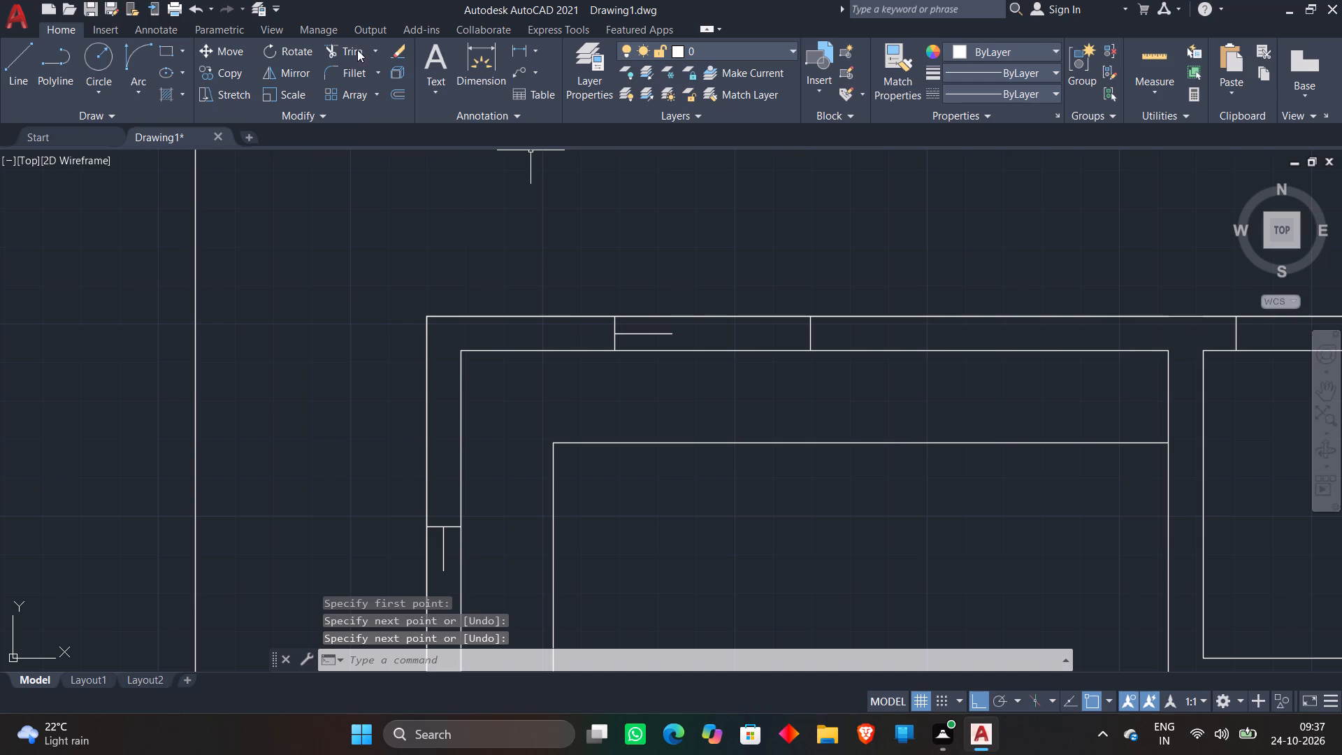
Extend both short centre lines of the northwest room's north and west wall openings to their opposite opening marks.
key(e)
key(x)
key(space)
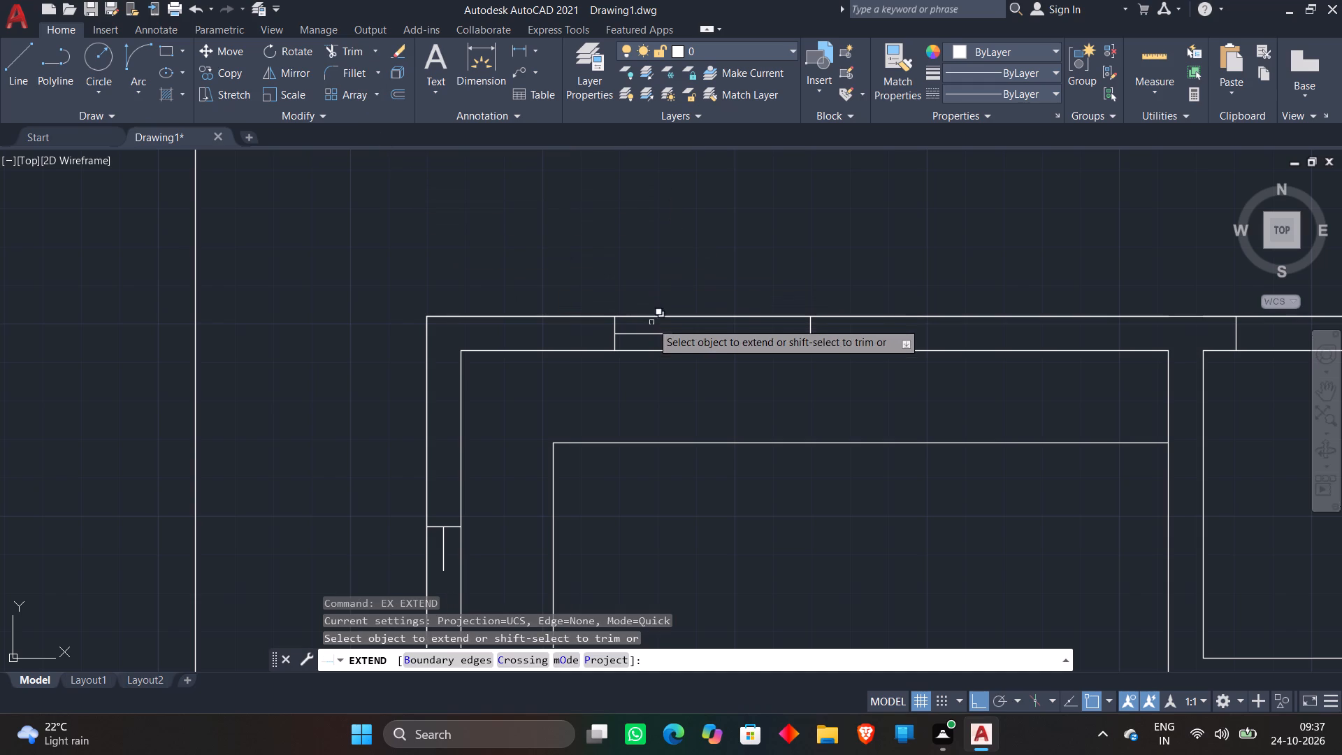
click(656, 333)
scroll(532, 375, down, 2)
scroll(502, 459, up, 2)
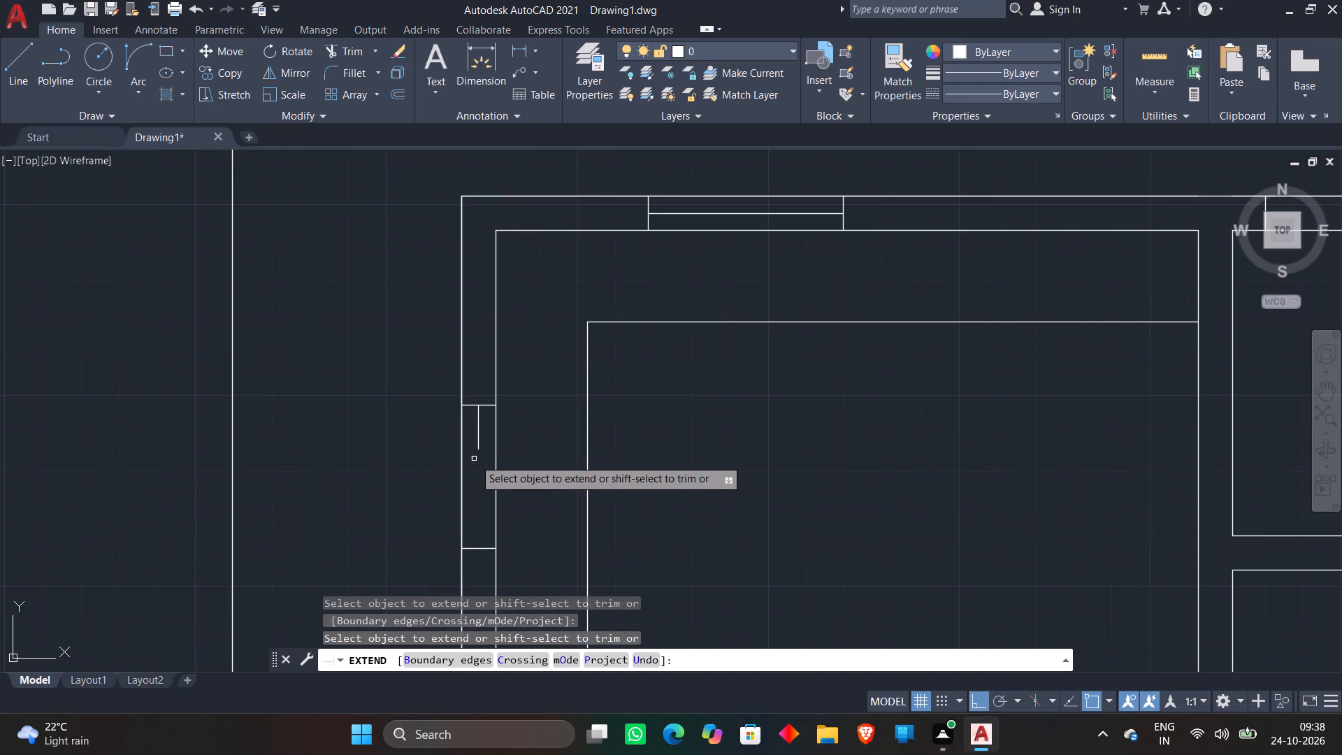
click(480, 435)
key(space)
Draw a mid-wall line in the north wall opening of the small room east of the northwest room, extended to both marks.
scroll(679, 344, down, 3)
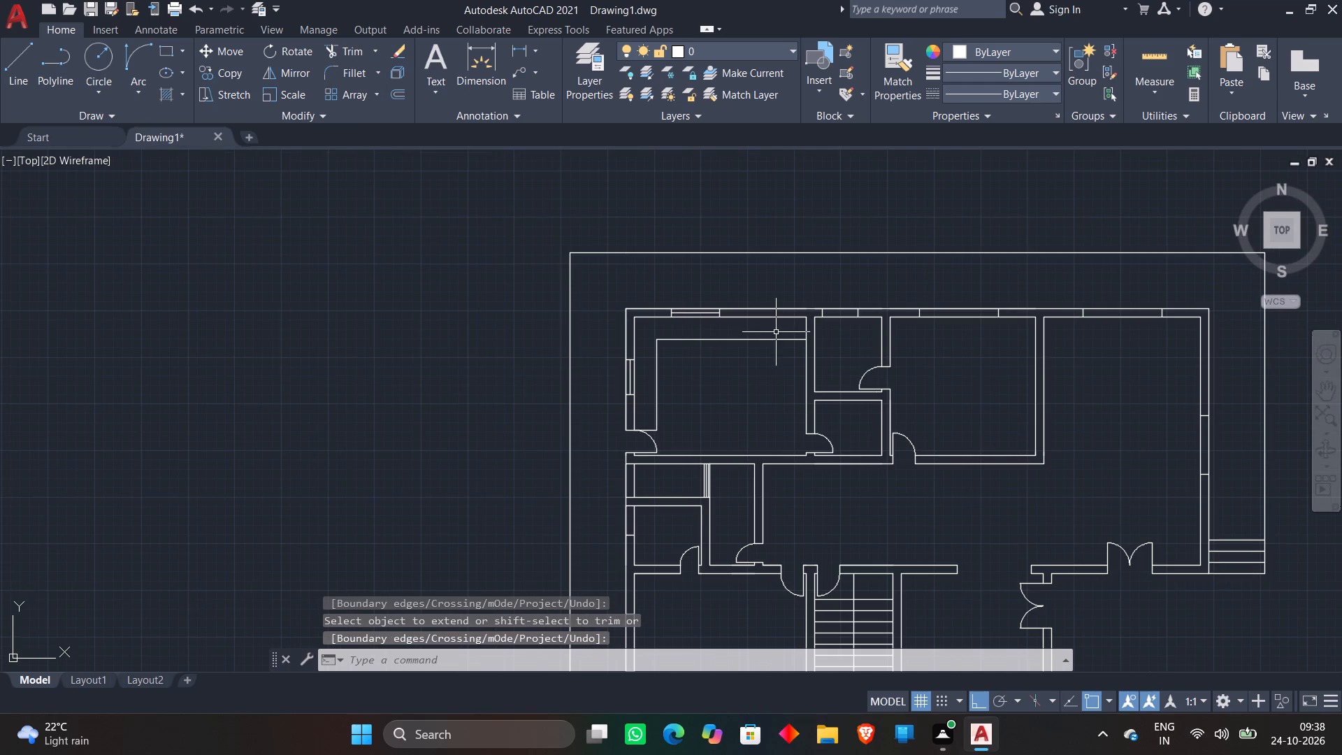
middle_drag(853, 326, 367, 342)
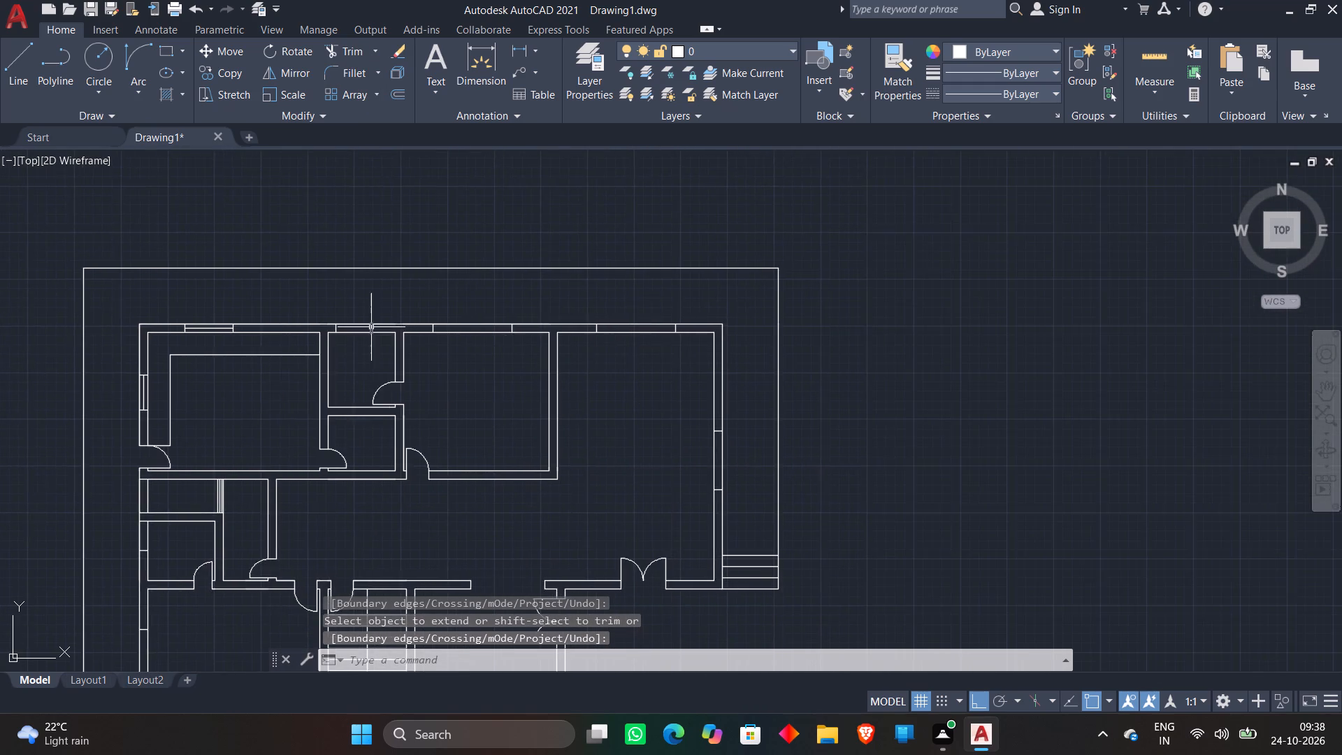
scroll(371, 321, up, 2)
click(22, 45)
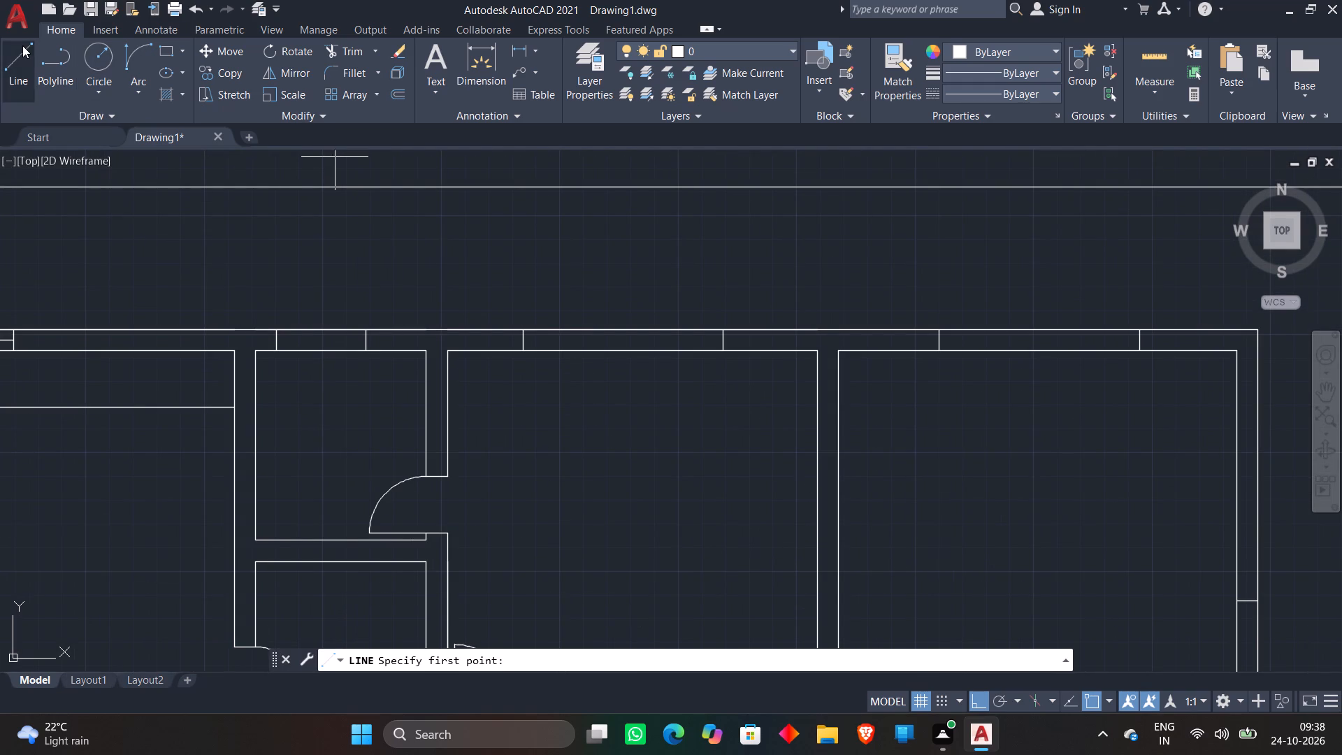
scroll(280, 303, up, 3)
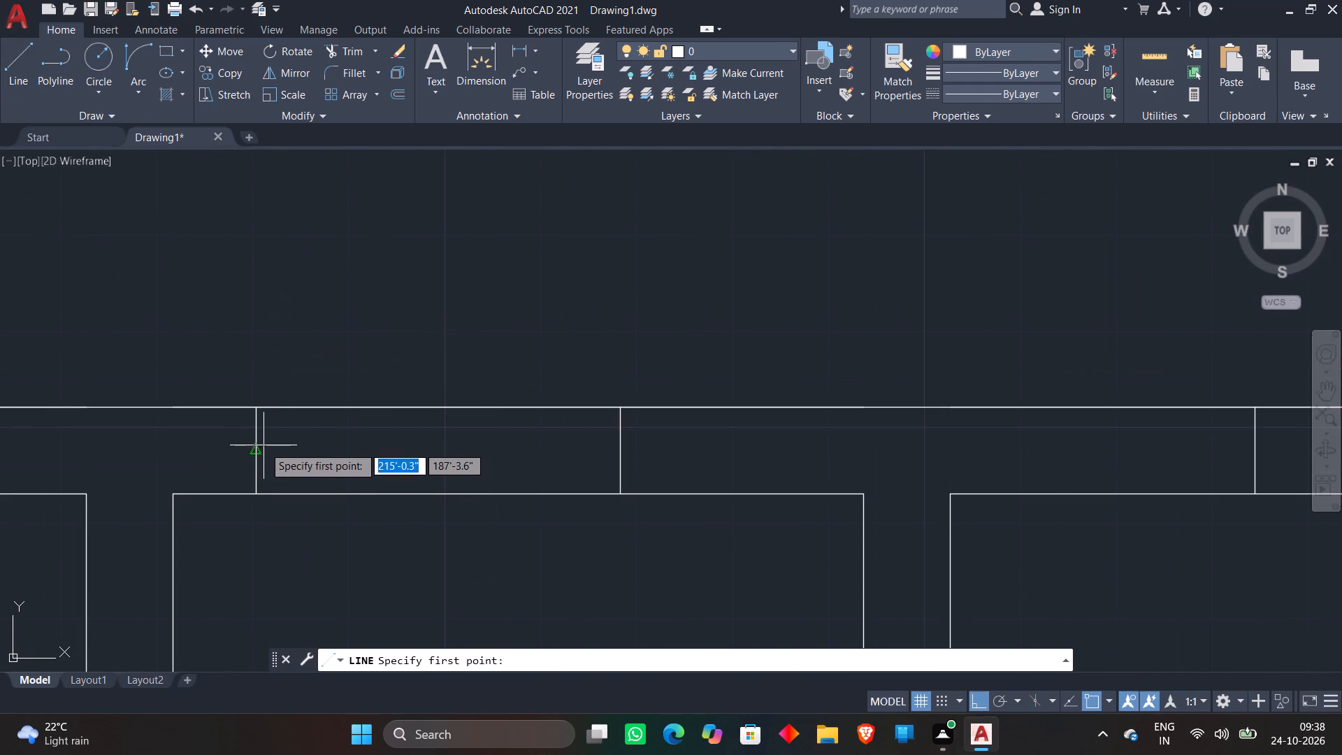
click(259, 448)
click(394, 453)
key(space)
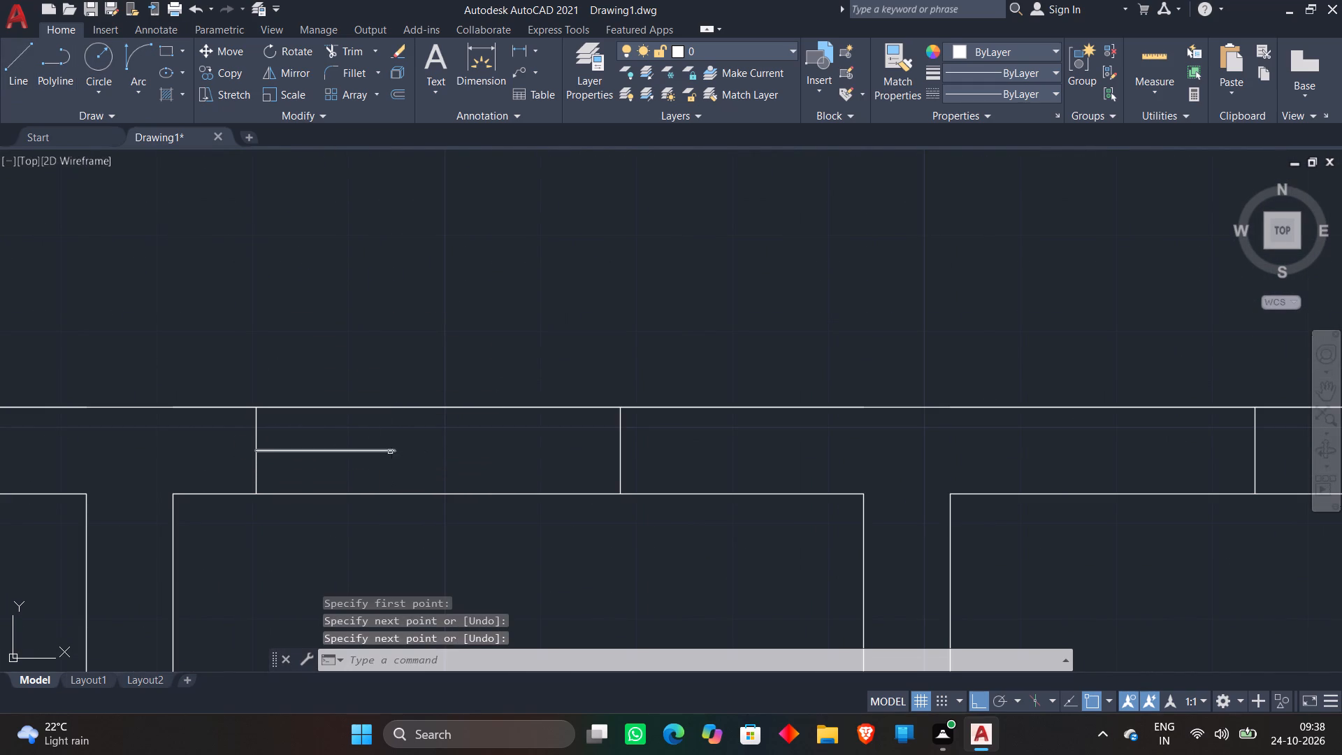
key(e)
key(x)
key(space)
click(377, 451)
key(space)
Draw a mid-wall line in the north wall opening of the middle room, extended to the opening's east mark.
scroll(449, 368, down, 4)
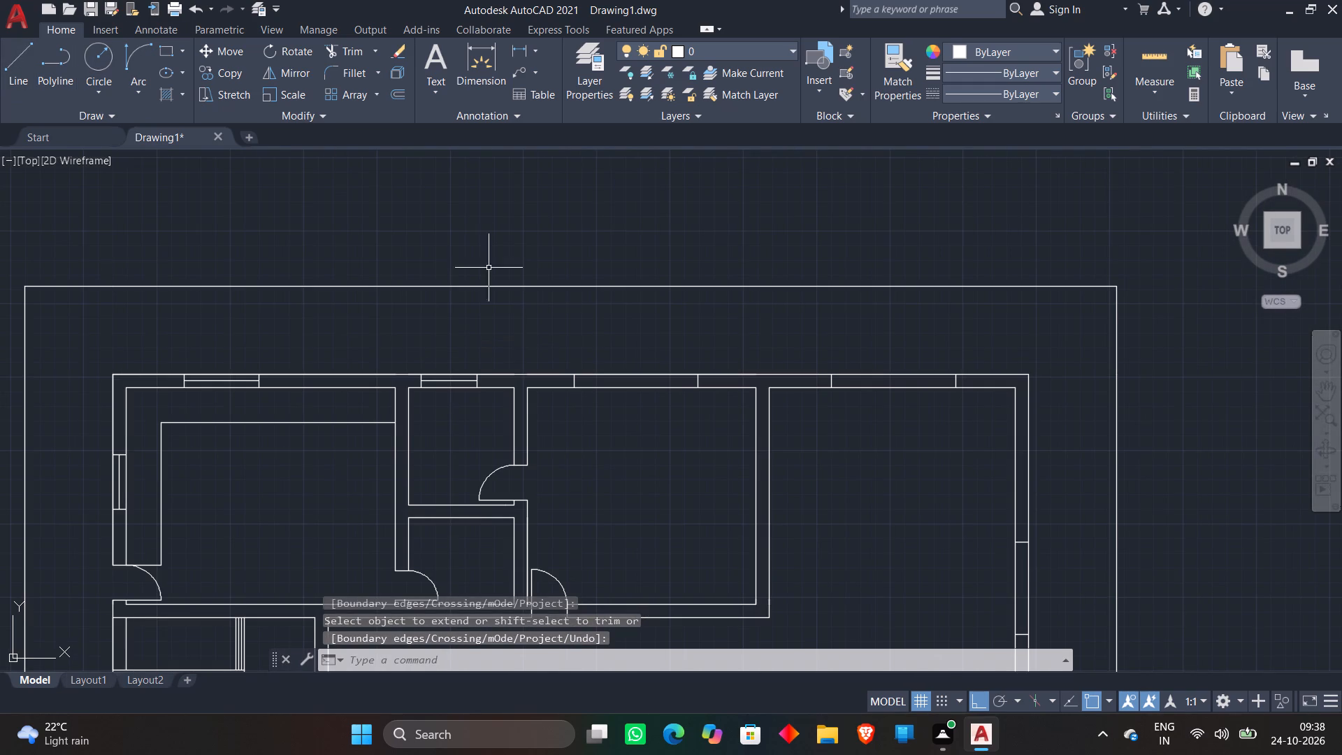
click(27, 64)
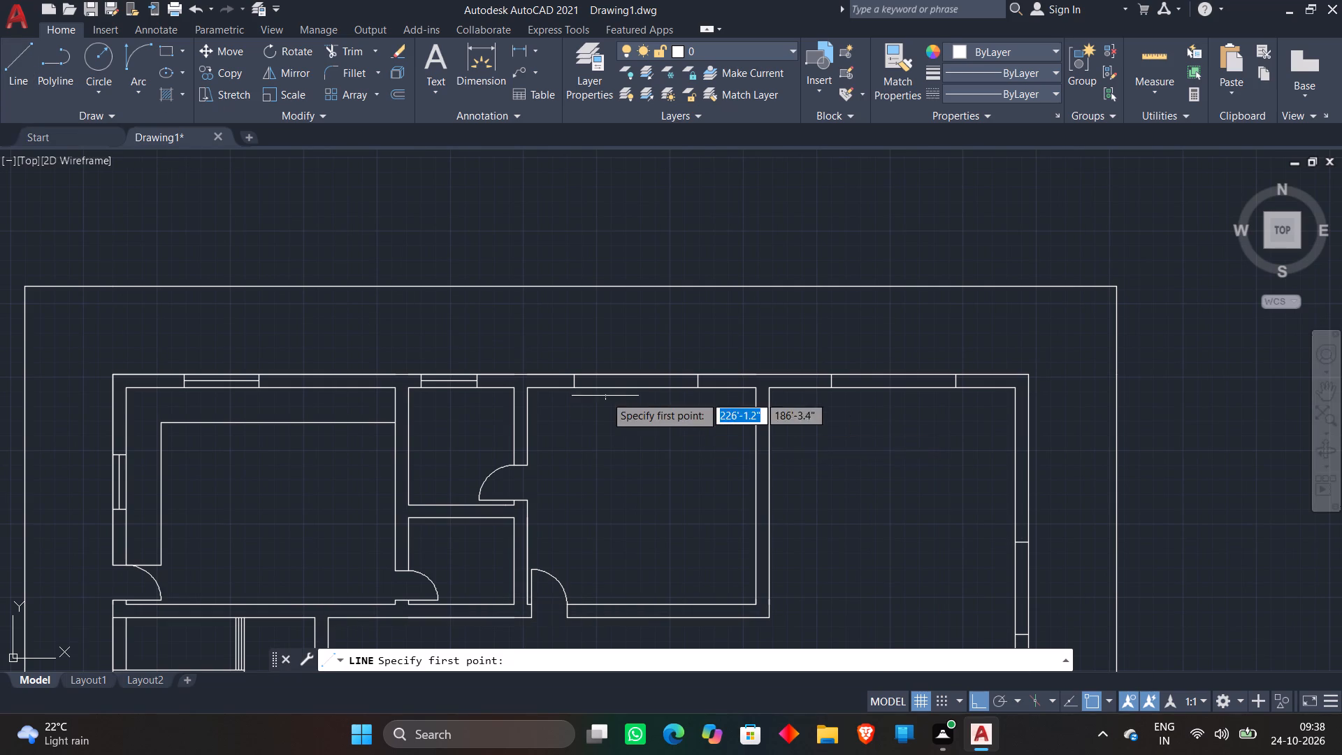
scroll(598, 392, up, 2)
click(530, 369)
click(594, 365)
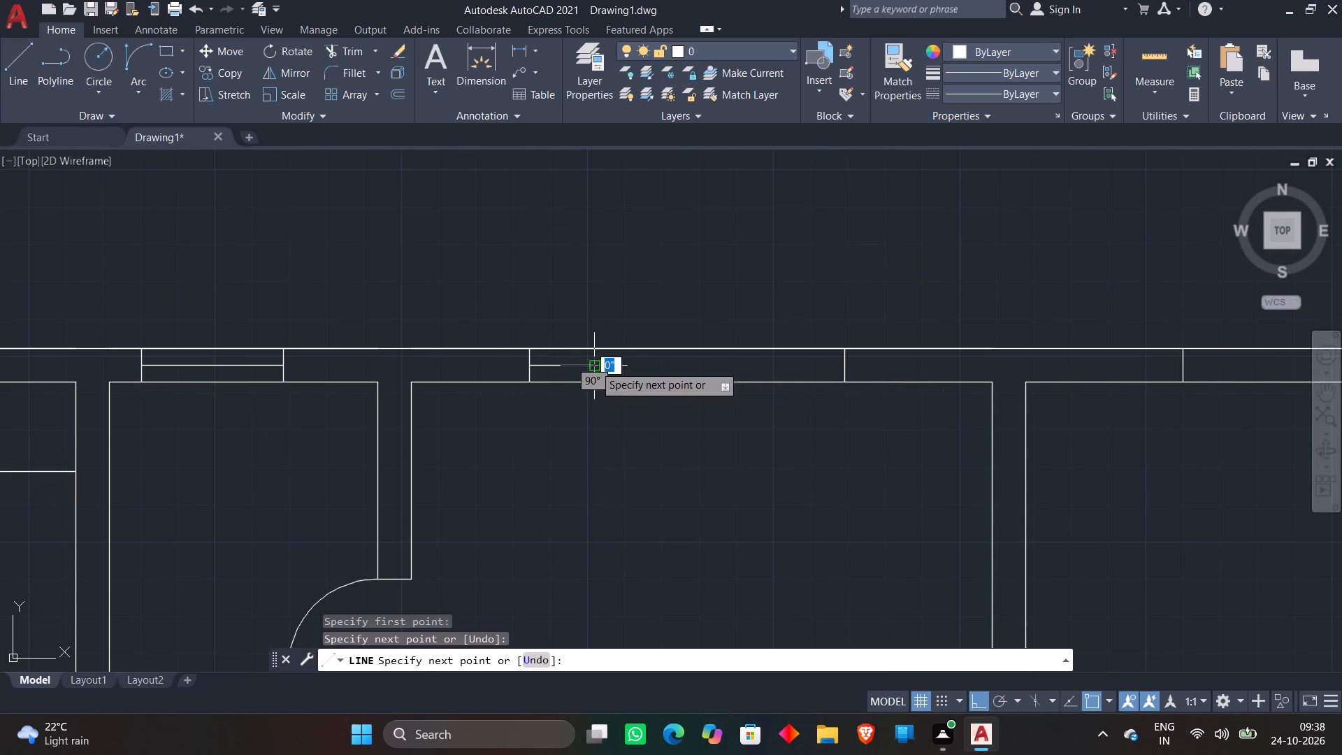
key(space)
text(ex)
key(space)
click(592, 365)
key(space)
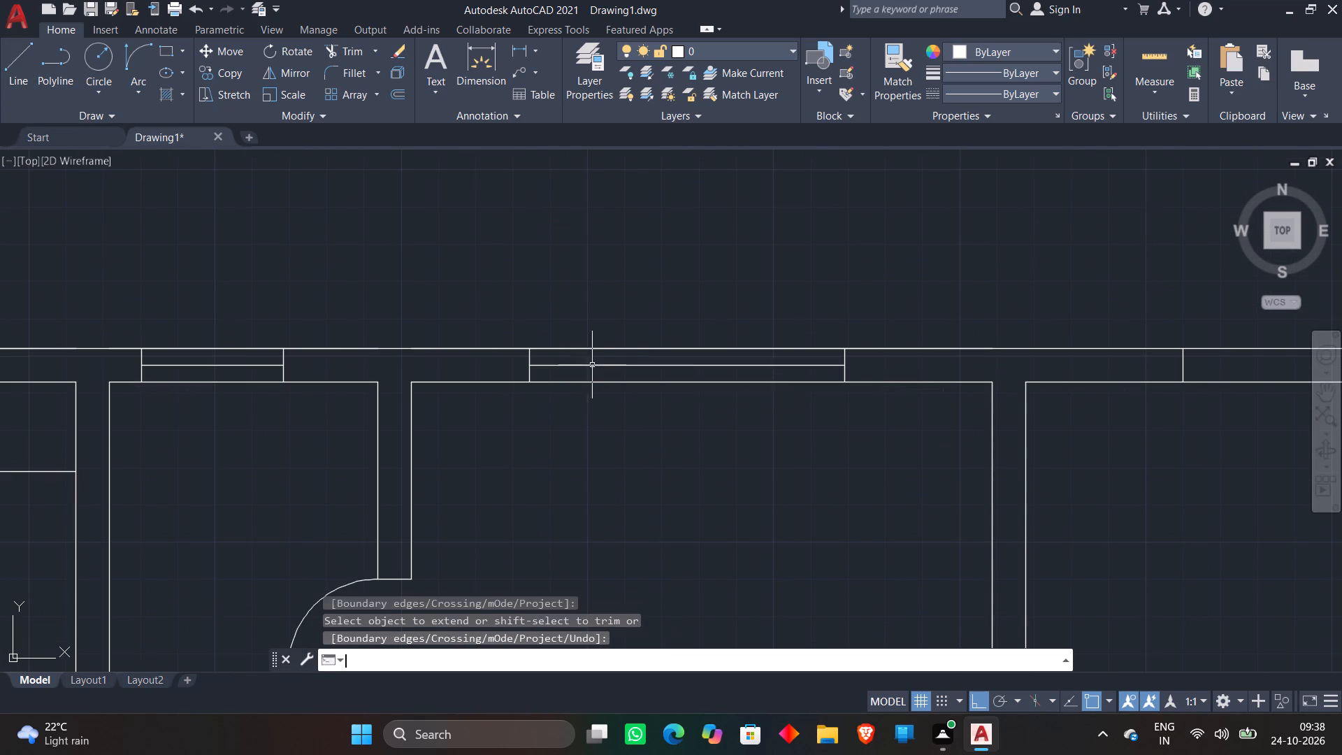
Draw a mid-wall line in the northeast room's north wall opening, extended to the opening's east mark.
scroll(675, 315, down, 3)
scroll(863, 327, up, 3)
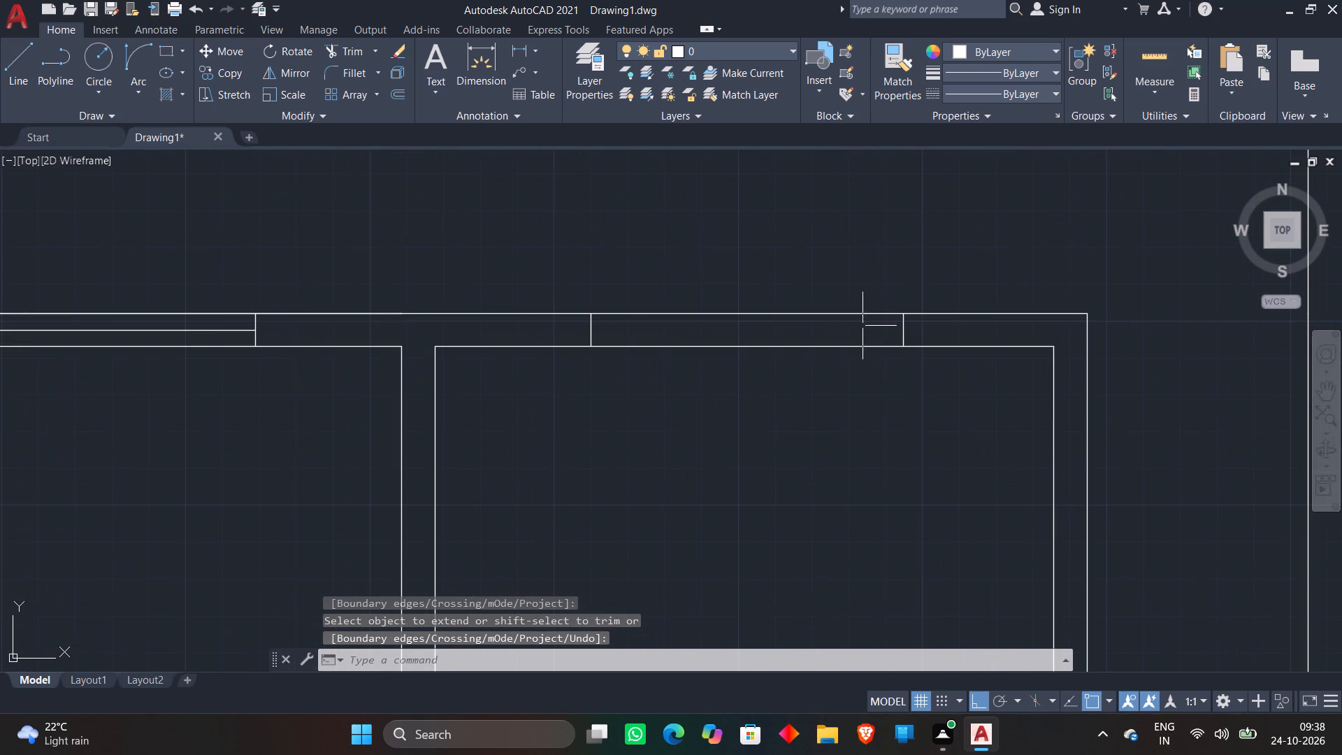
click(24, 52)
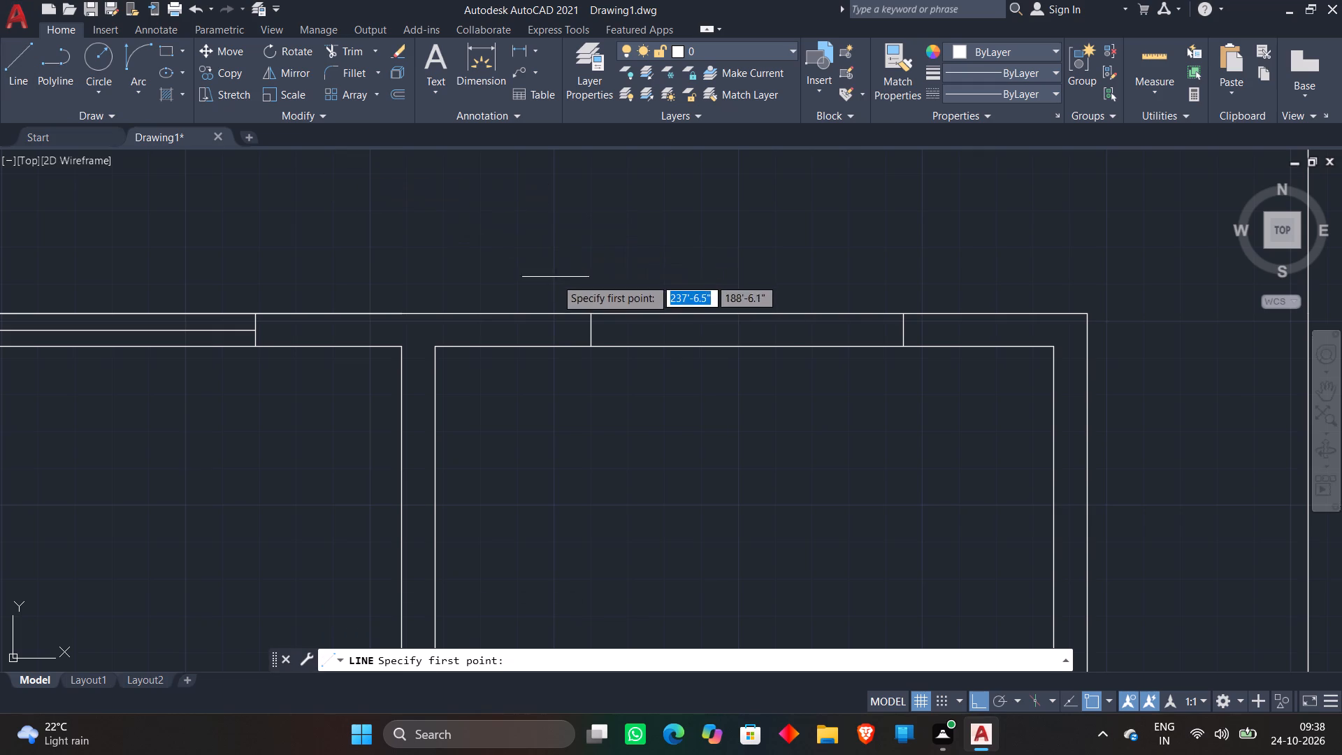
click(590, 332)
click(640, 324)
key(space)
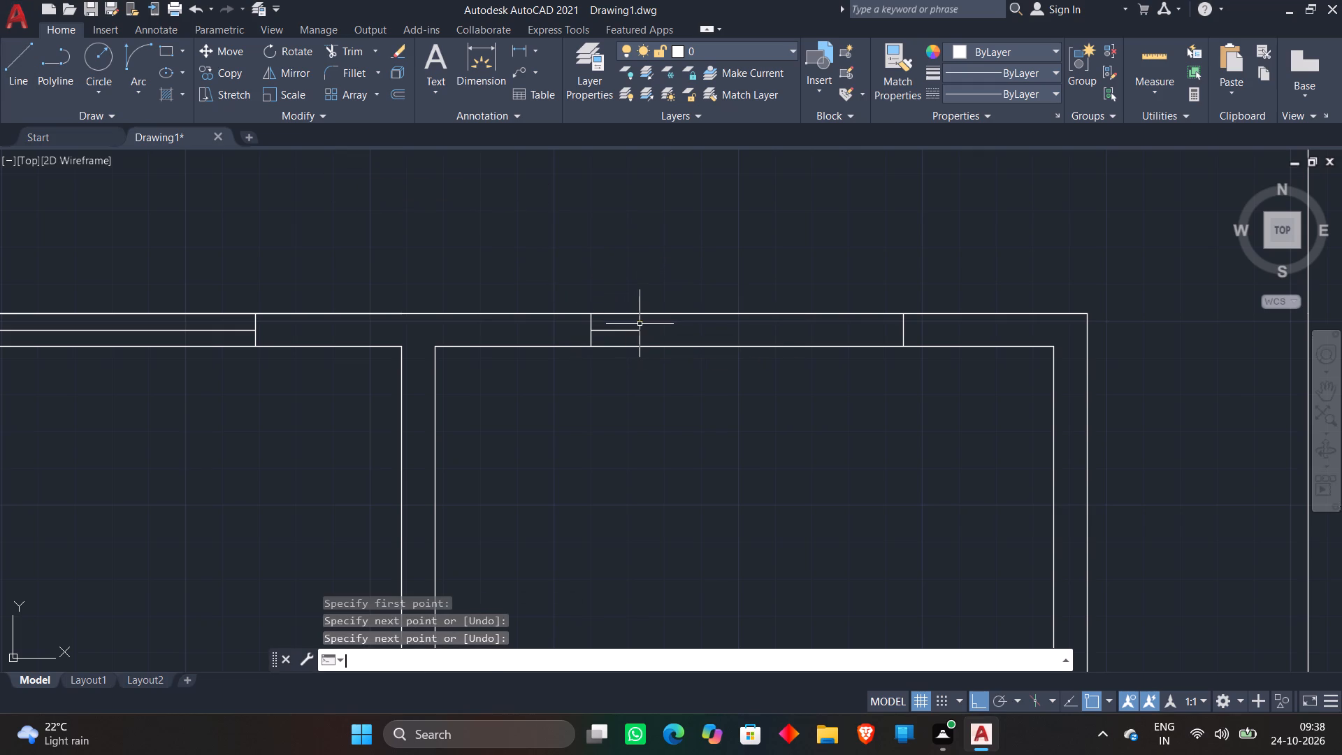
text(ex)
key(space)
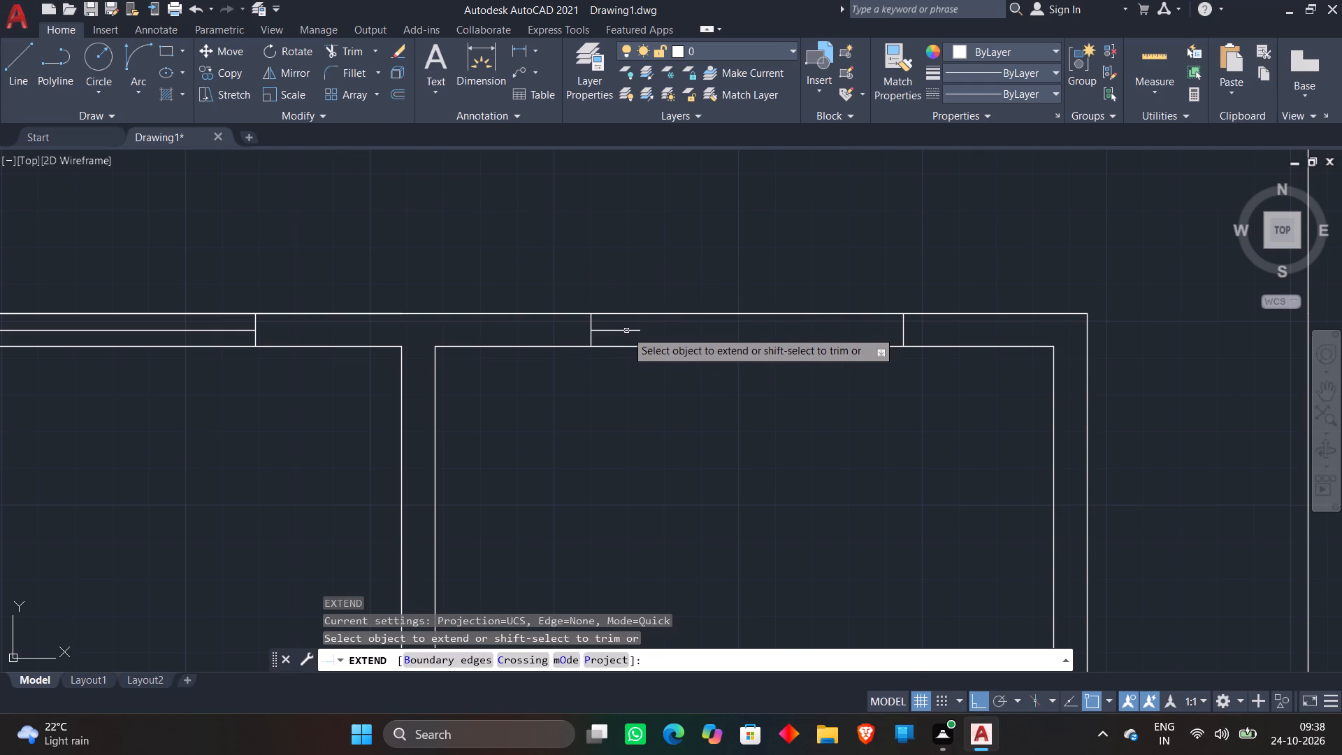
click(626, 331)
key(space)
Draw a vertical mid-wall line in the east wall opening above the steps, extended to the opening's lower mark.
scroll(736, 236, down, 4)
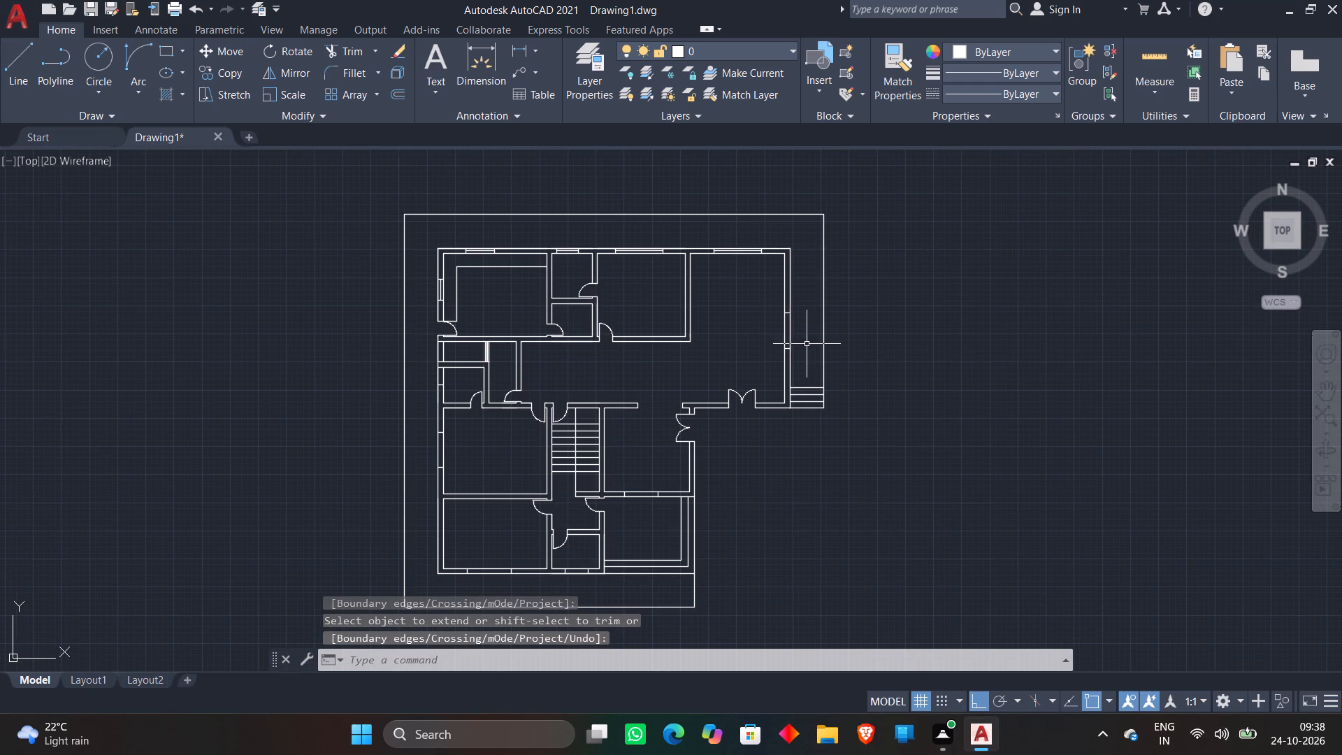
scroll(806, 344, up, 3)
click(6, 57)
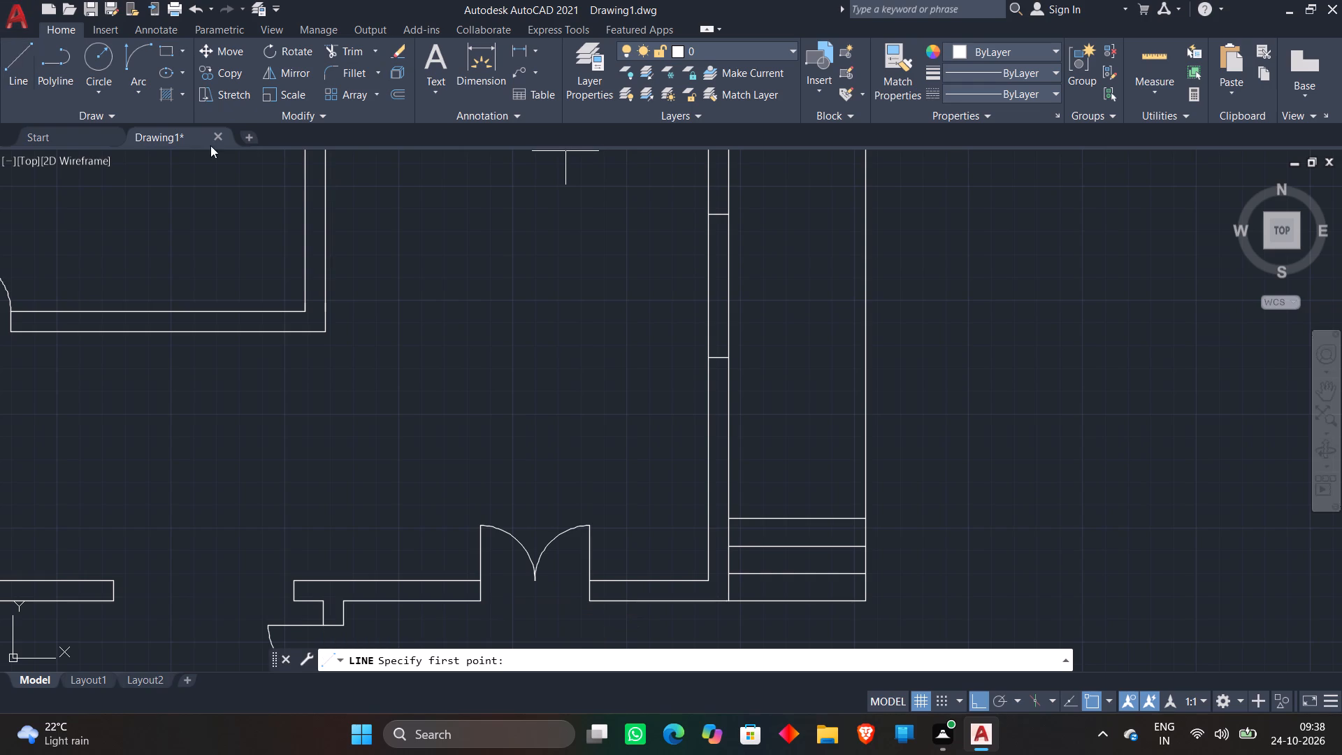
click(721, 213)
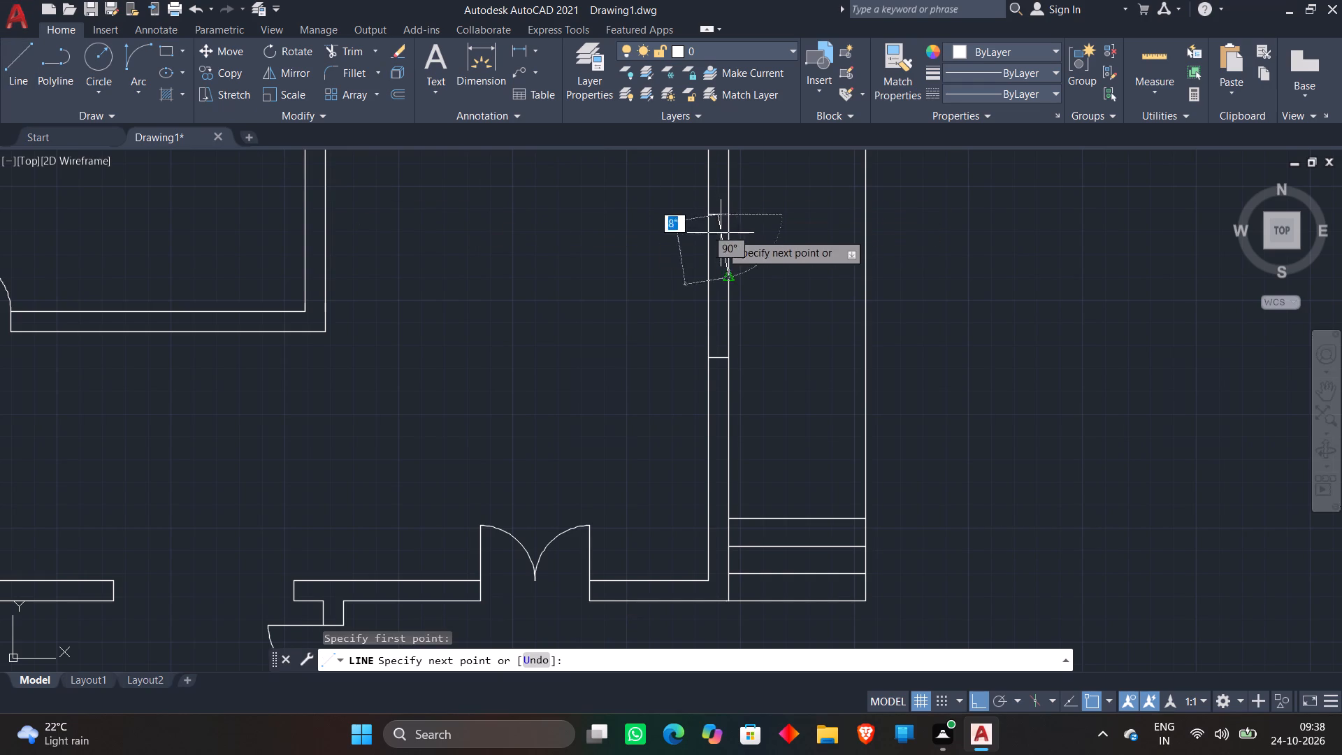
scroll(714, 243, up, 3)
click(714, 247)
scroll(714, 247, down, 4)
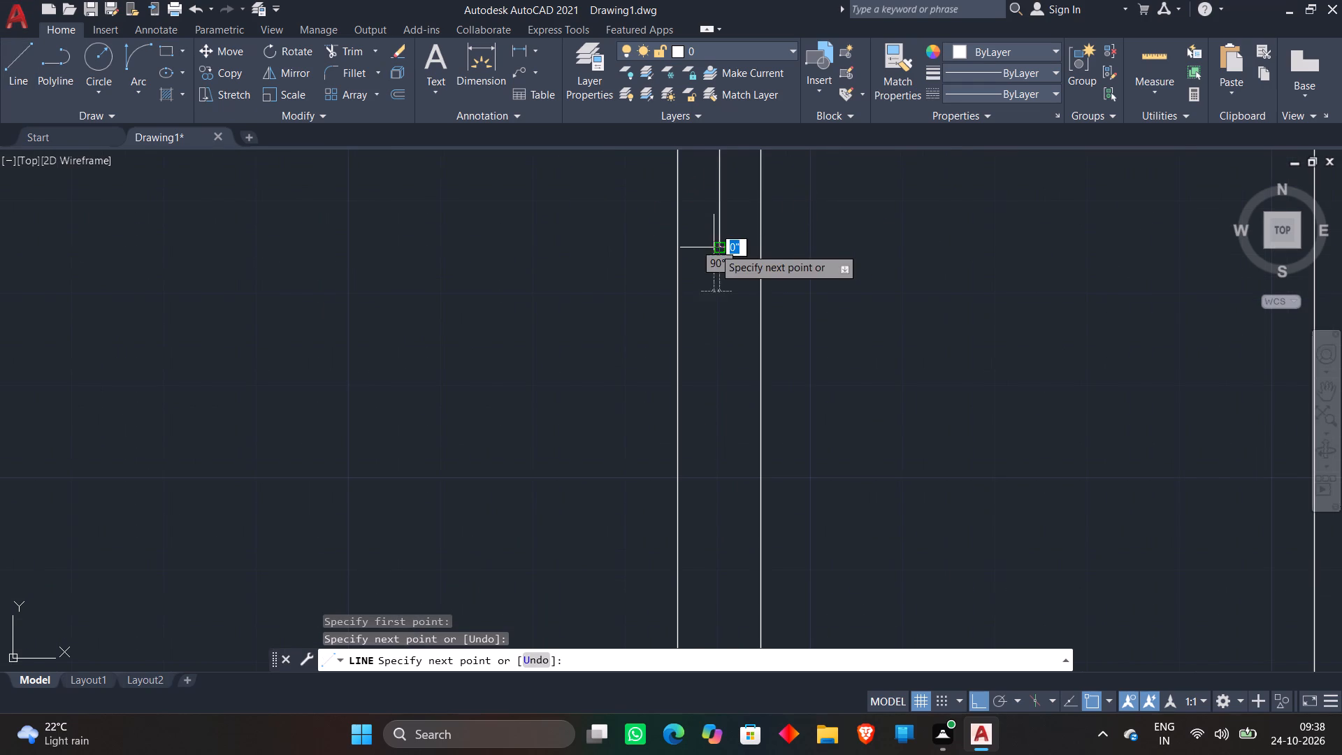
key(space)
text(ex)
key(space)
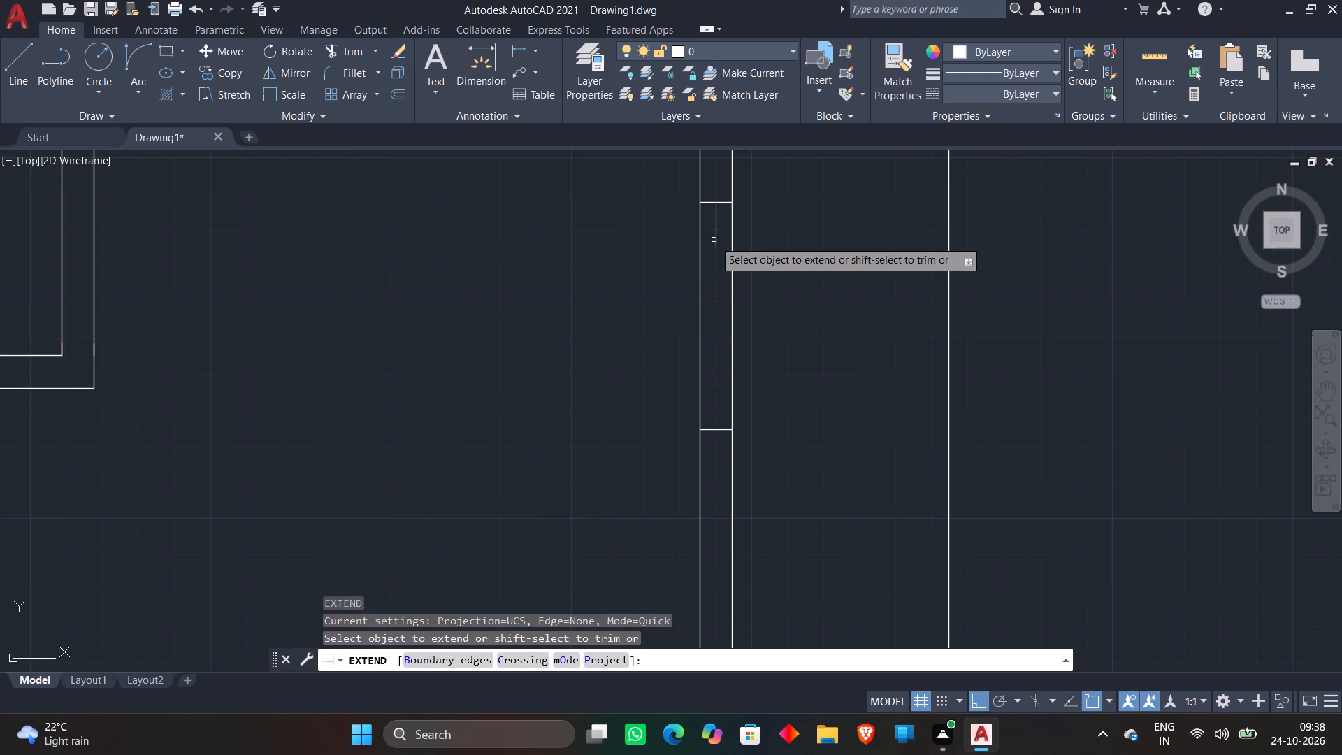
click(714, 237)
key(space)
Draw a vertical mid-wall line from the small west room's opening mark up into the west wall beside the narrow compartment.
scroll(739, 238, down, 5)
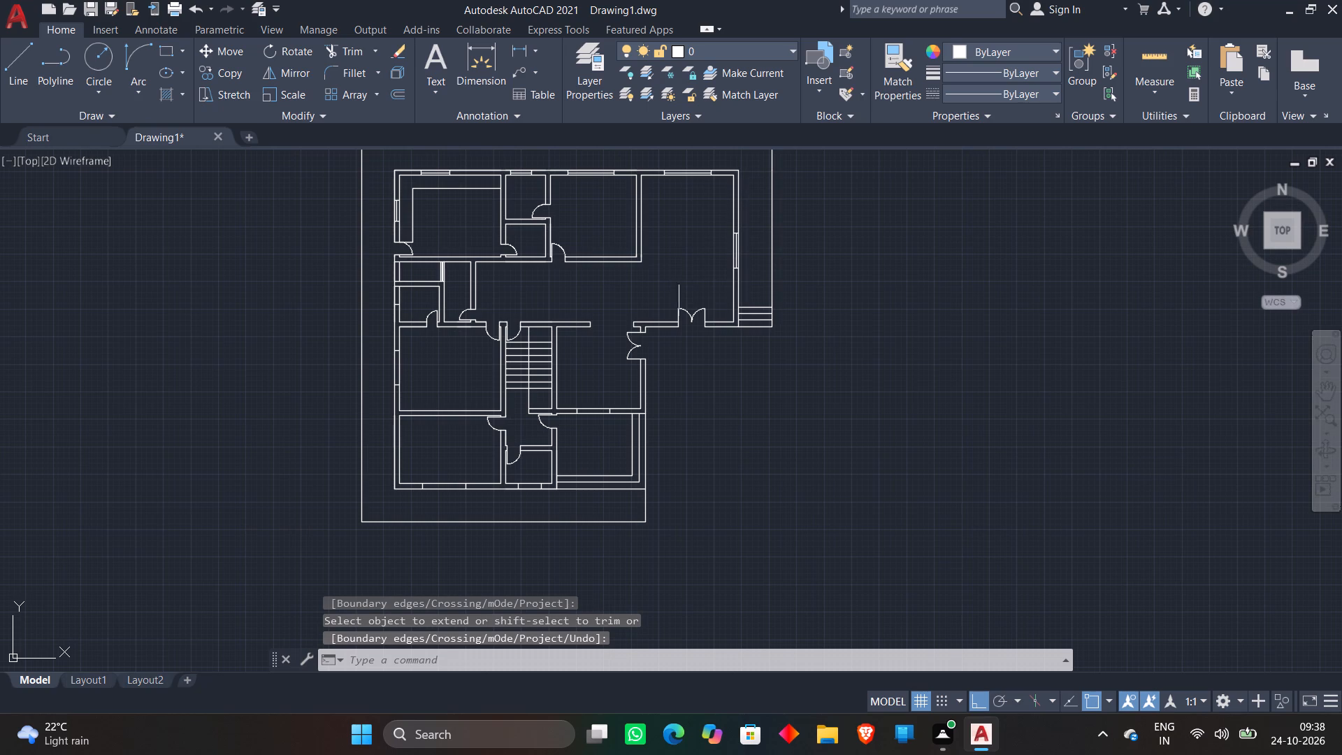
scroll(412, 295, up, 3)
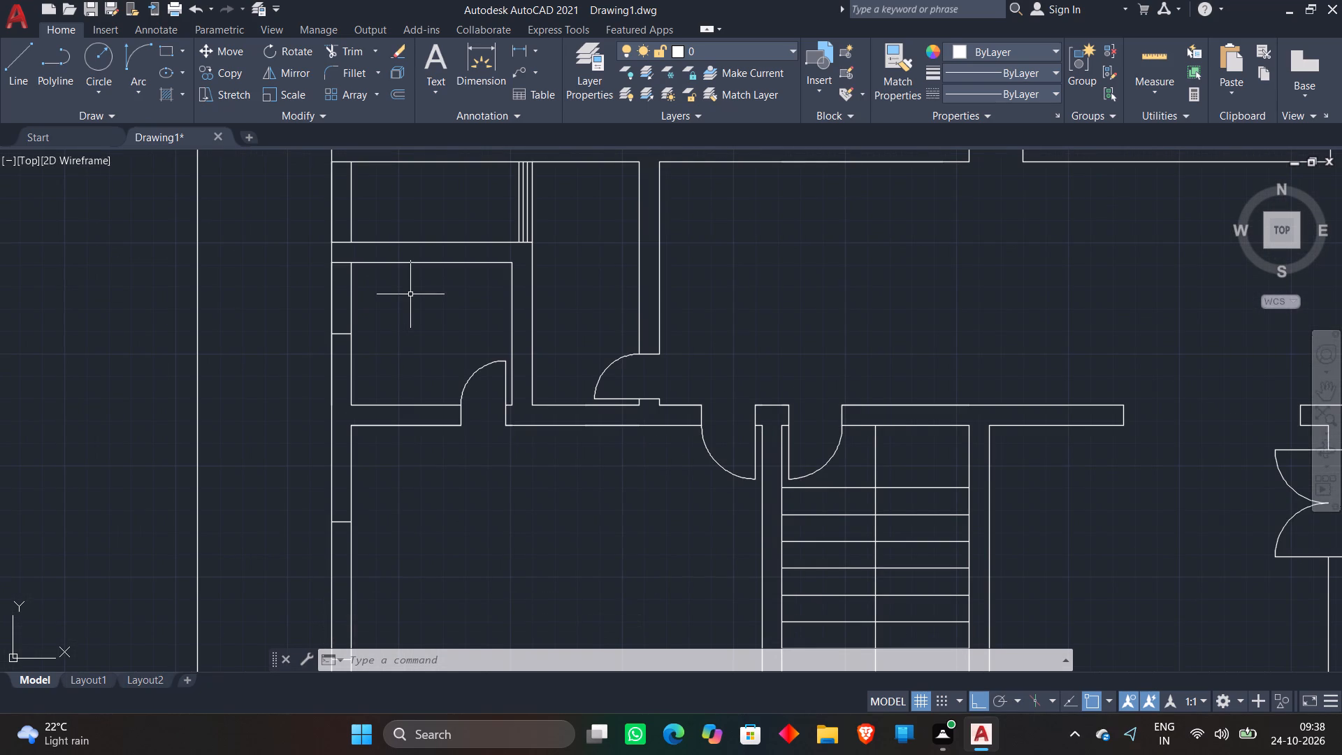
middle_drag(415, 298, 442, 350)
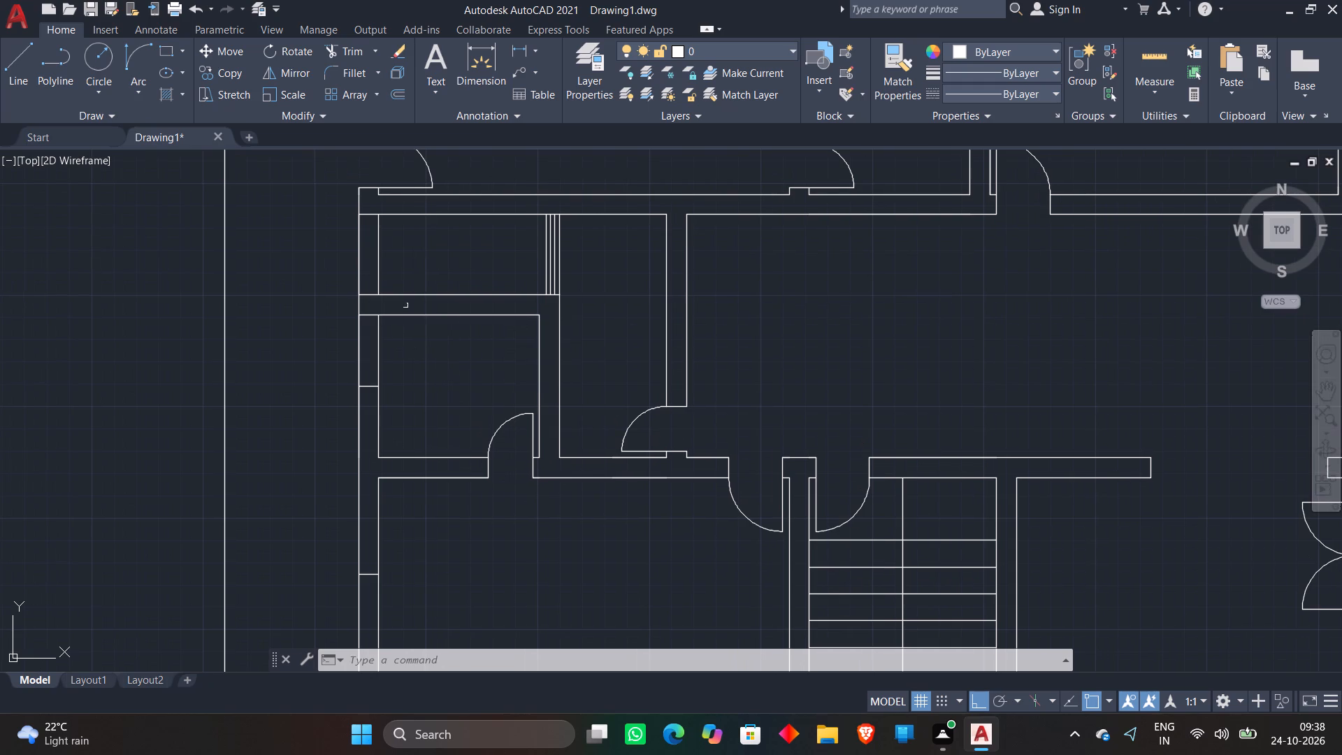
click(25, 68)
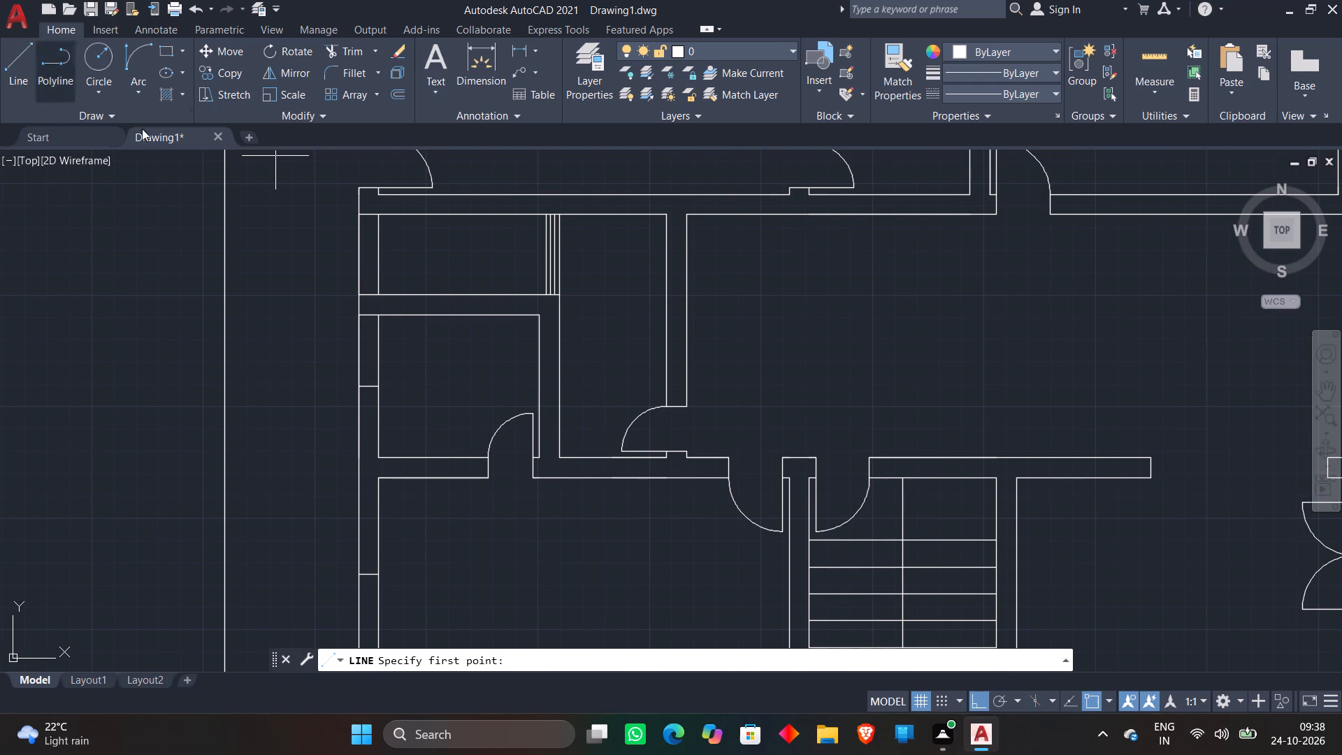
scroll(365, 288, up, 2)
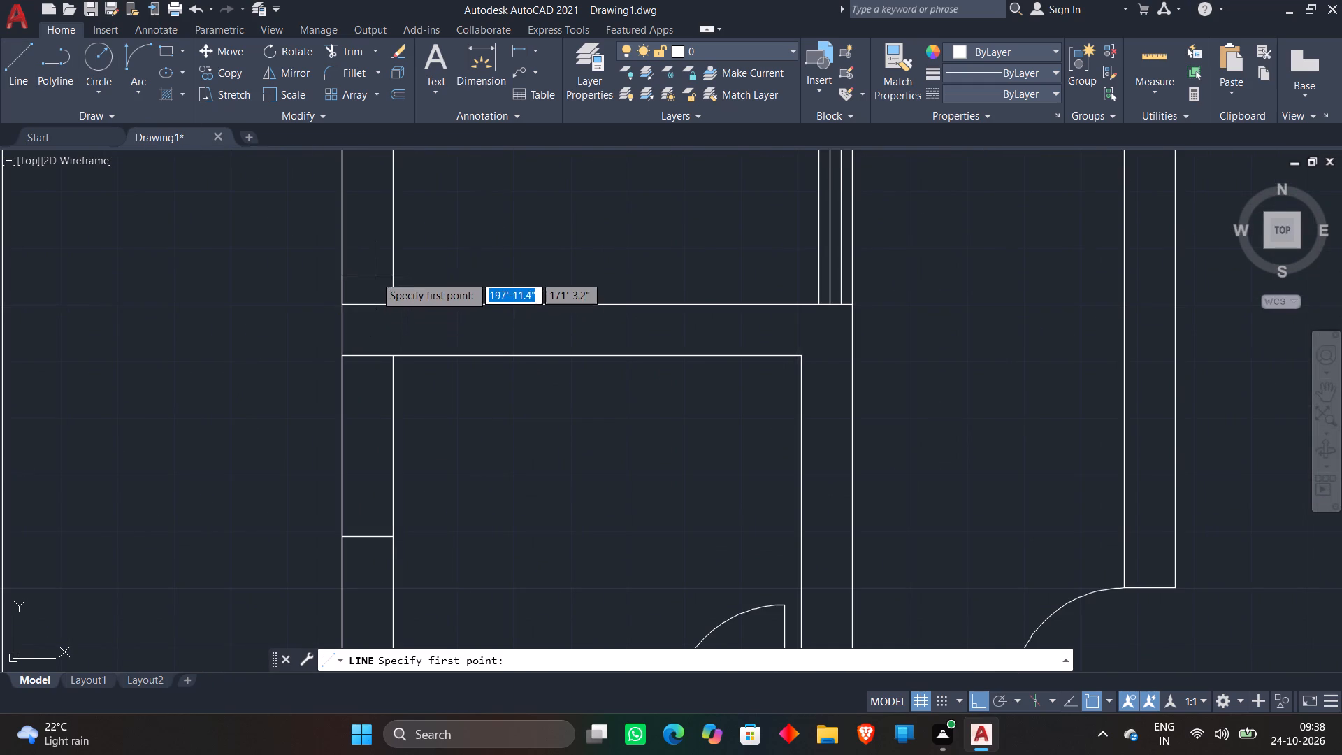
scroll(375, 275, down, 2)
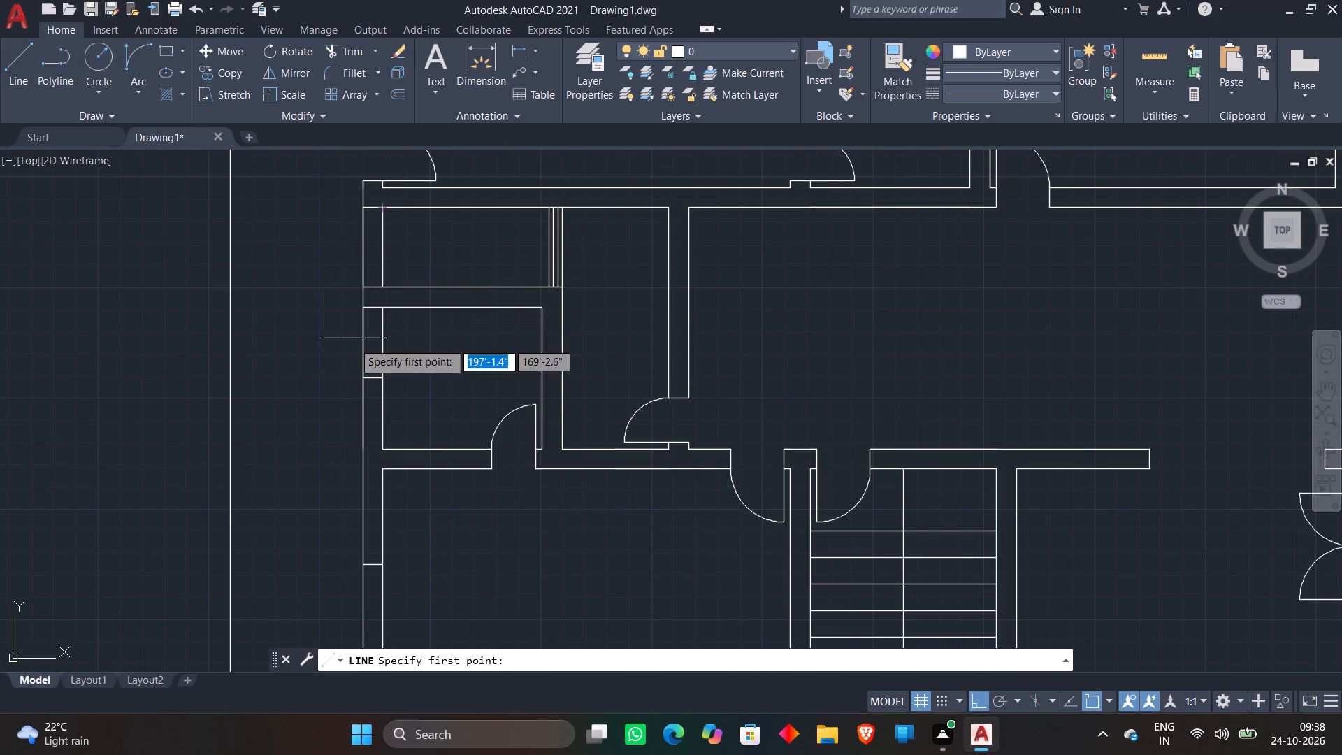
click(377, 377)
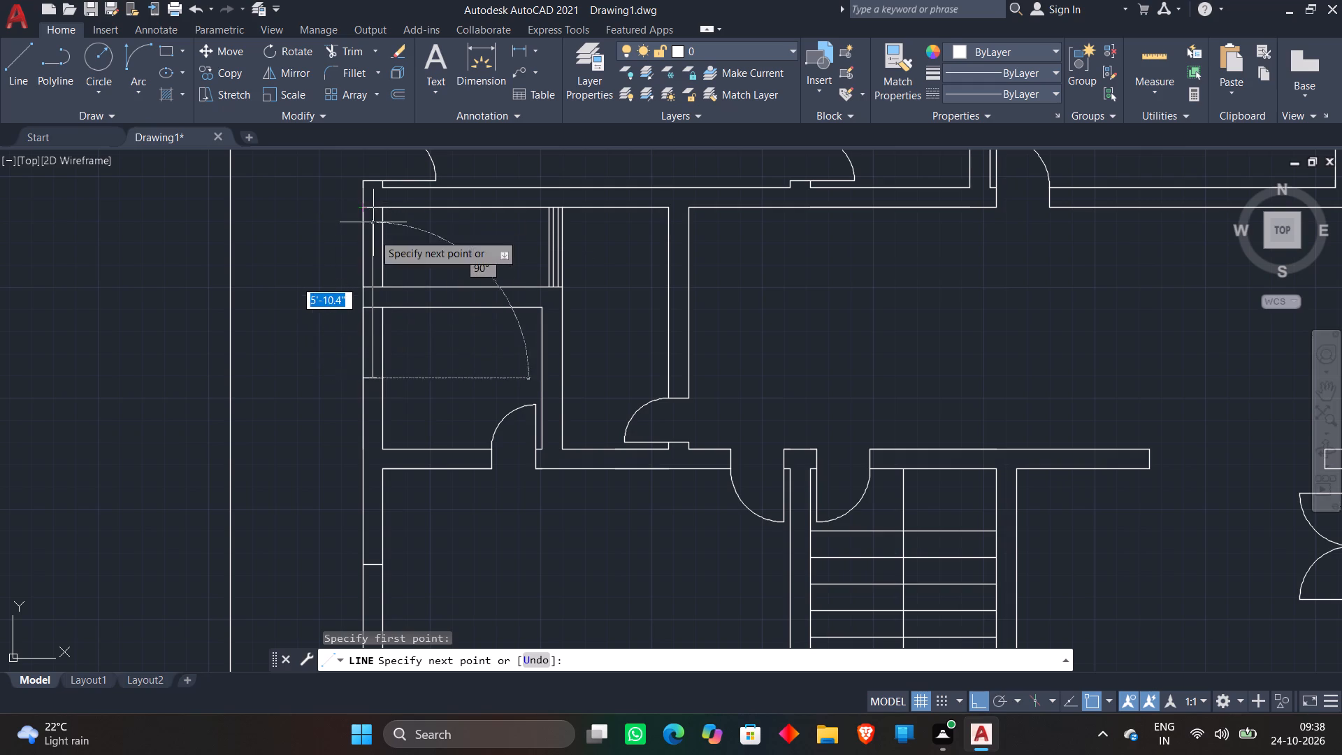
click(373, 240)
key(space)
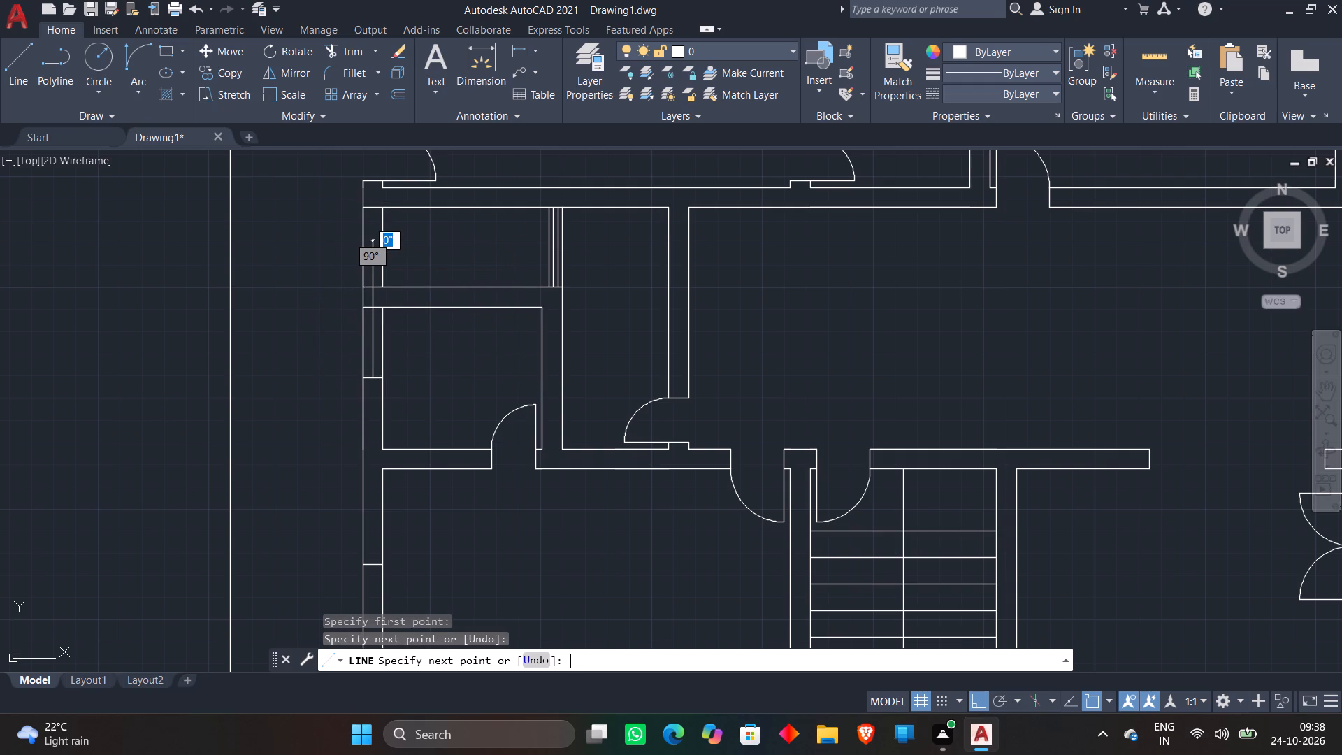
Extend the vertical mid-wall line in the west wall up to the north edge of the narrow compartment.
text(ex)
key(space)
click(373, 240)
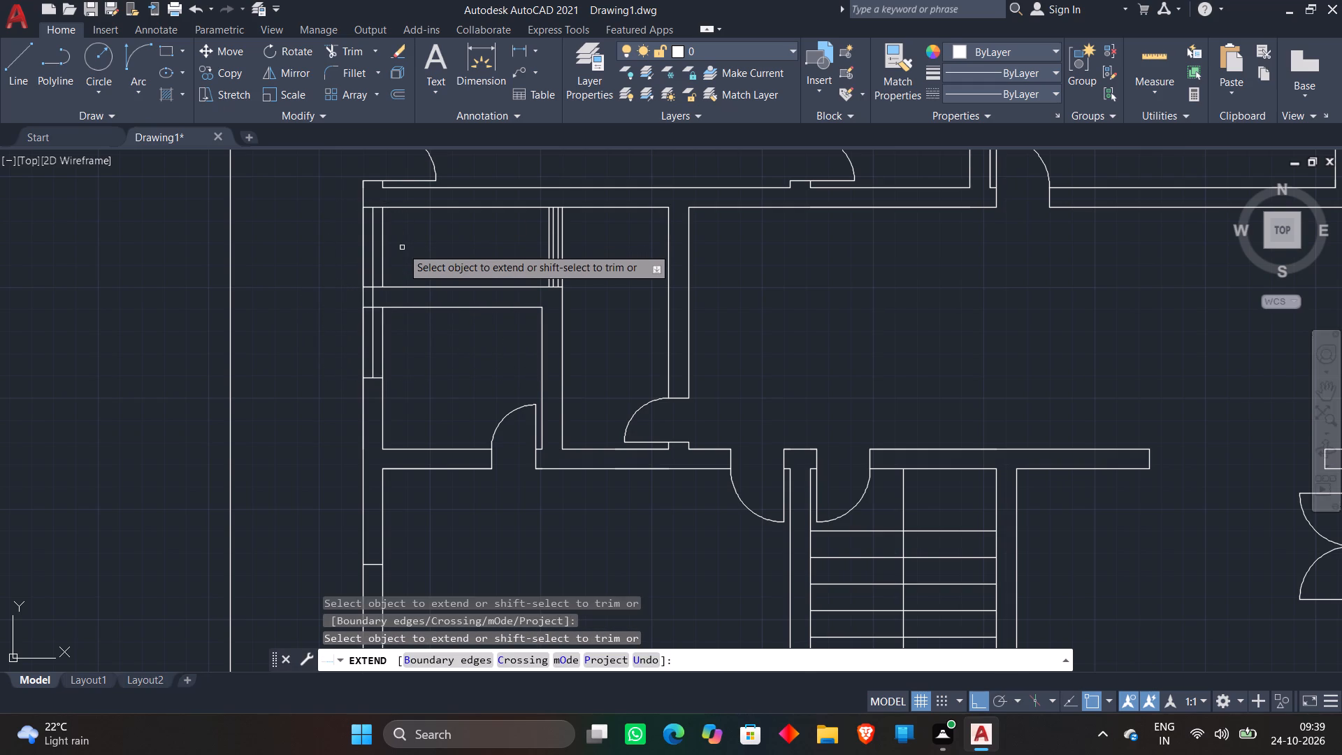
key(Escape)
Trim the mid-wall line piece crossing the wall between the narrow compartment and the small west room.
scroll(403, 248, up, 1)
text(tr)
key(space)
click(353, 325)
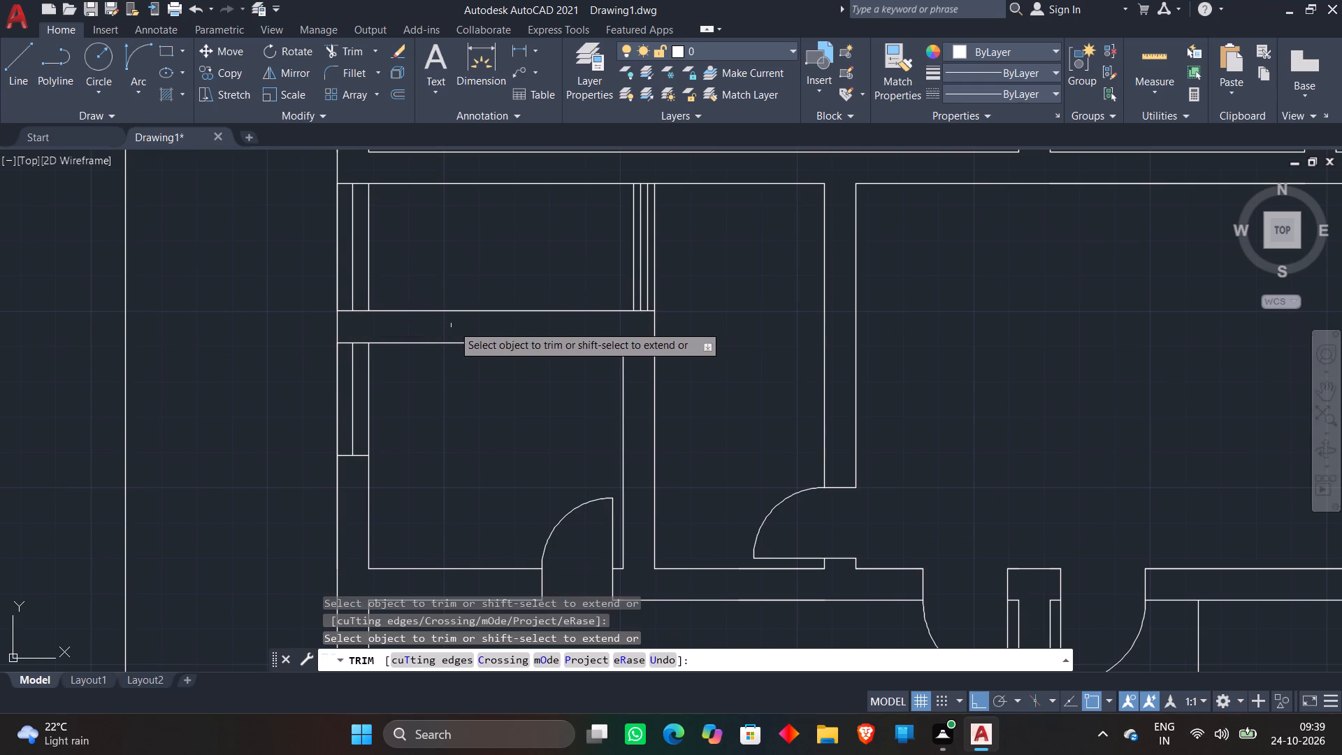
key(space)
Draw a vertical mid-wall line in the west wall opening of the room west of the staircase, extended to the opening's lower mark.
scroll(495, 300, down, 3)
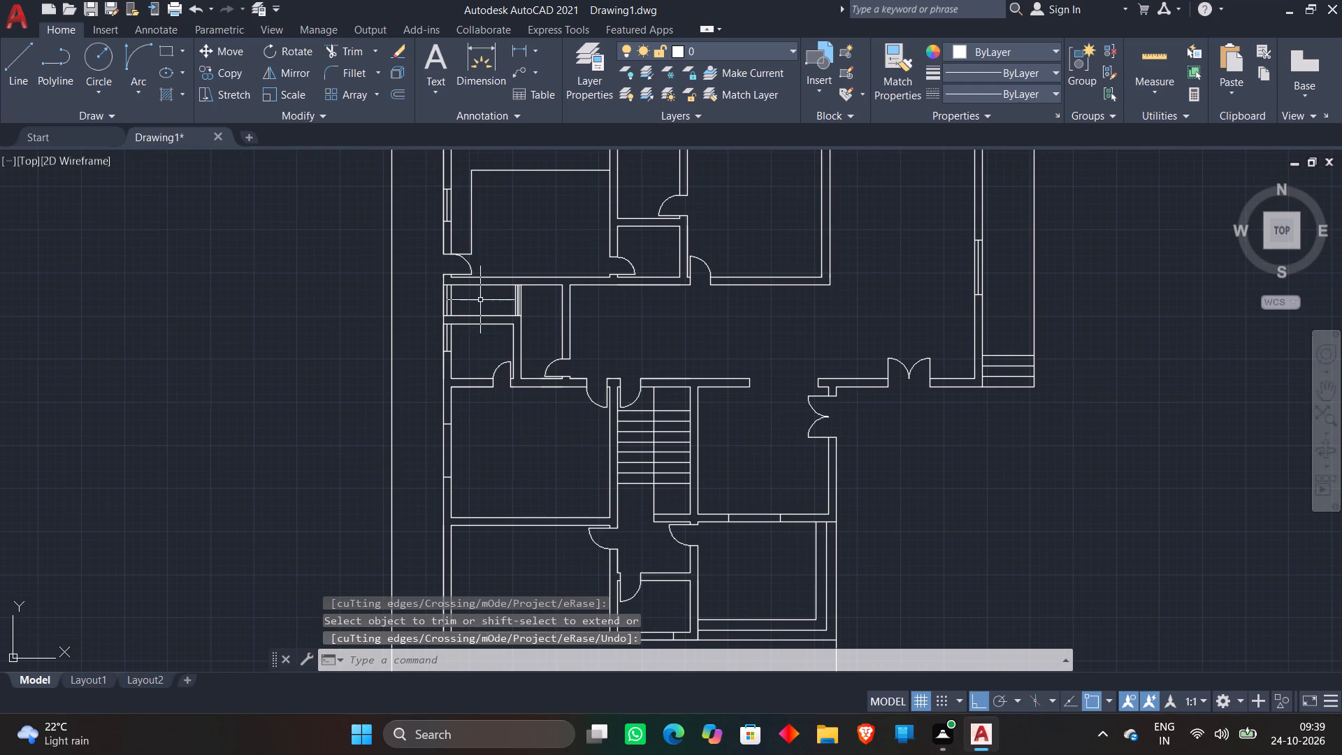
scroll(489, 346, down, 1)
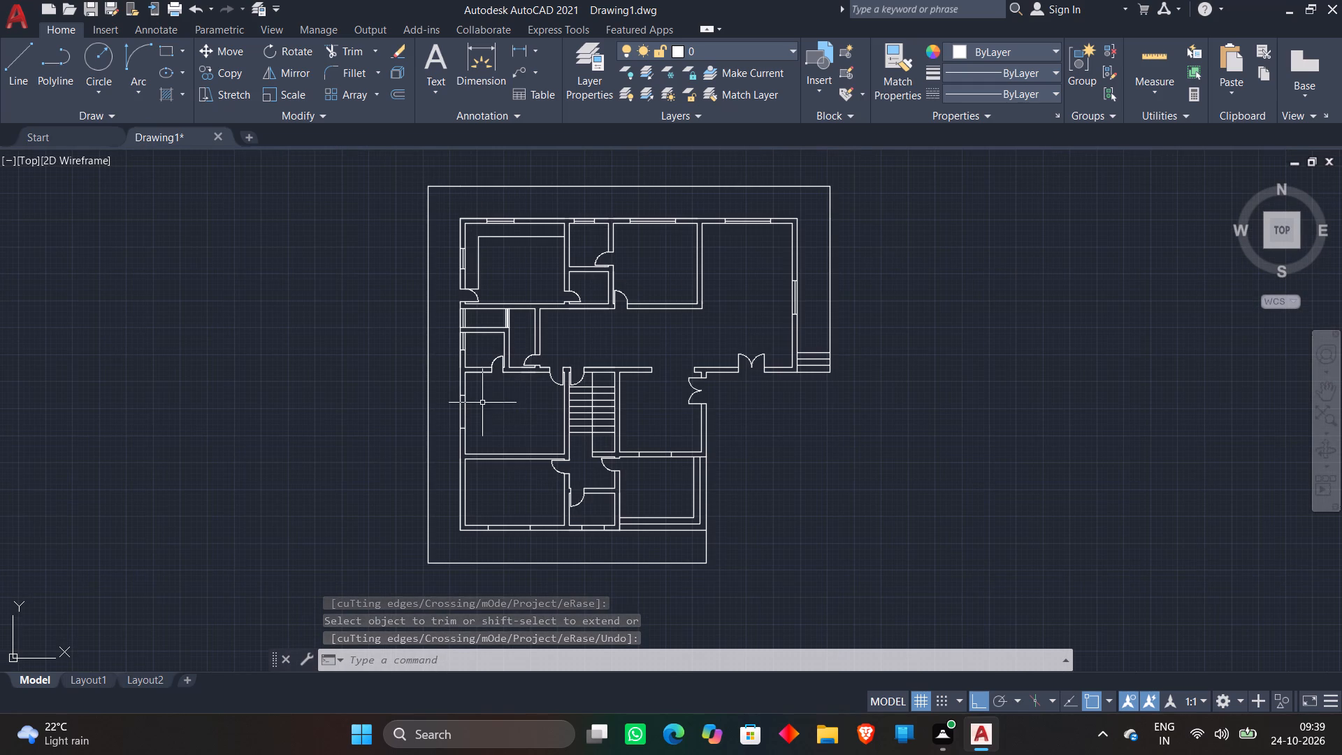
scroll(482, 403, up, 2)
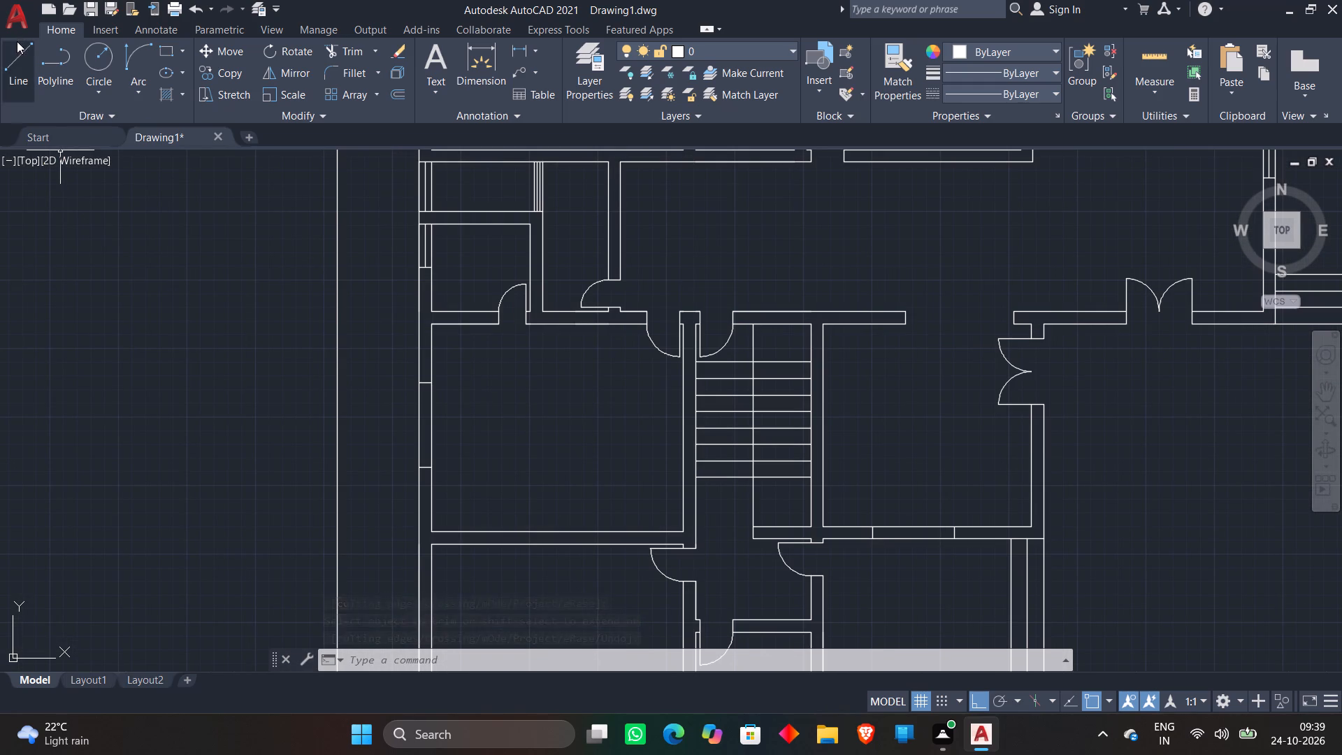
click(17, 41)
scroll(417, 422, up, 2)
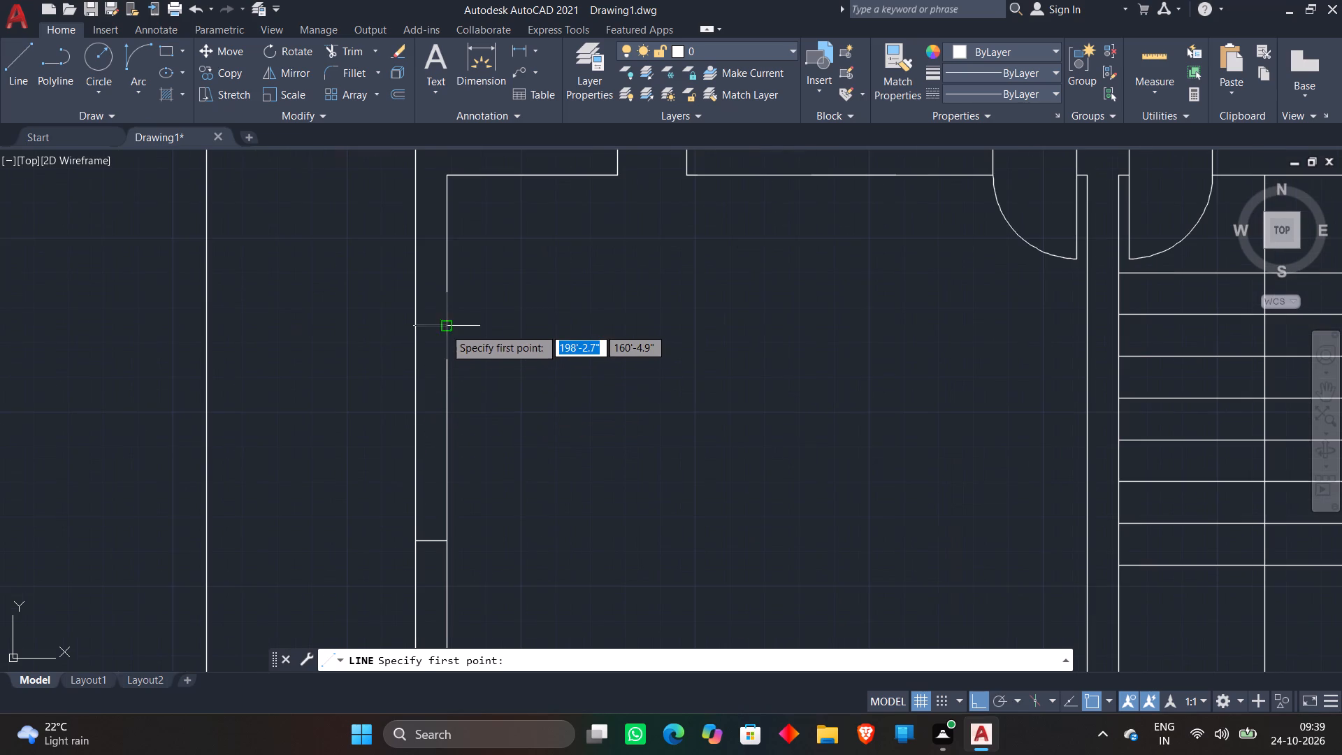
click(435, 325)
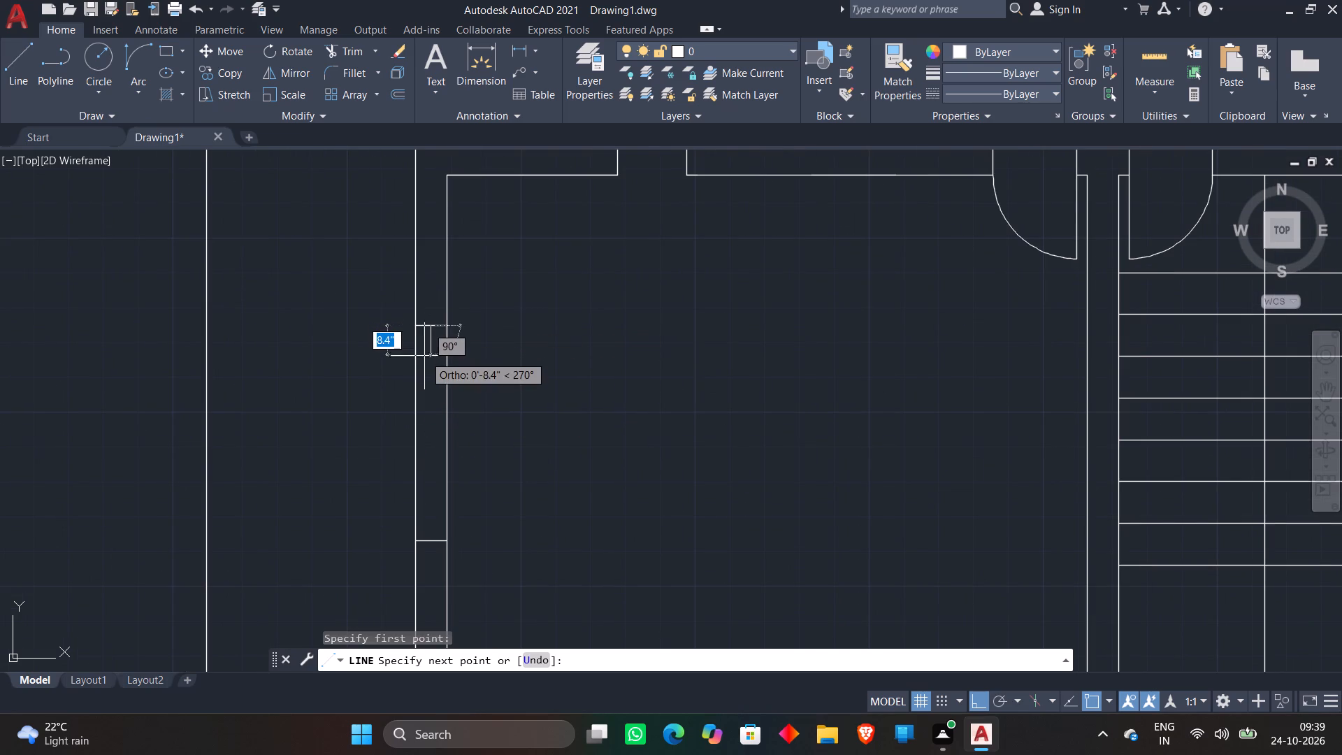
click(426, 377)
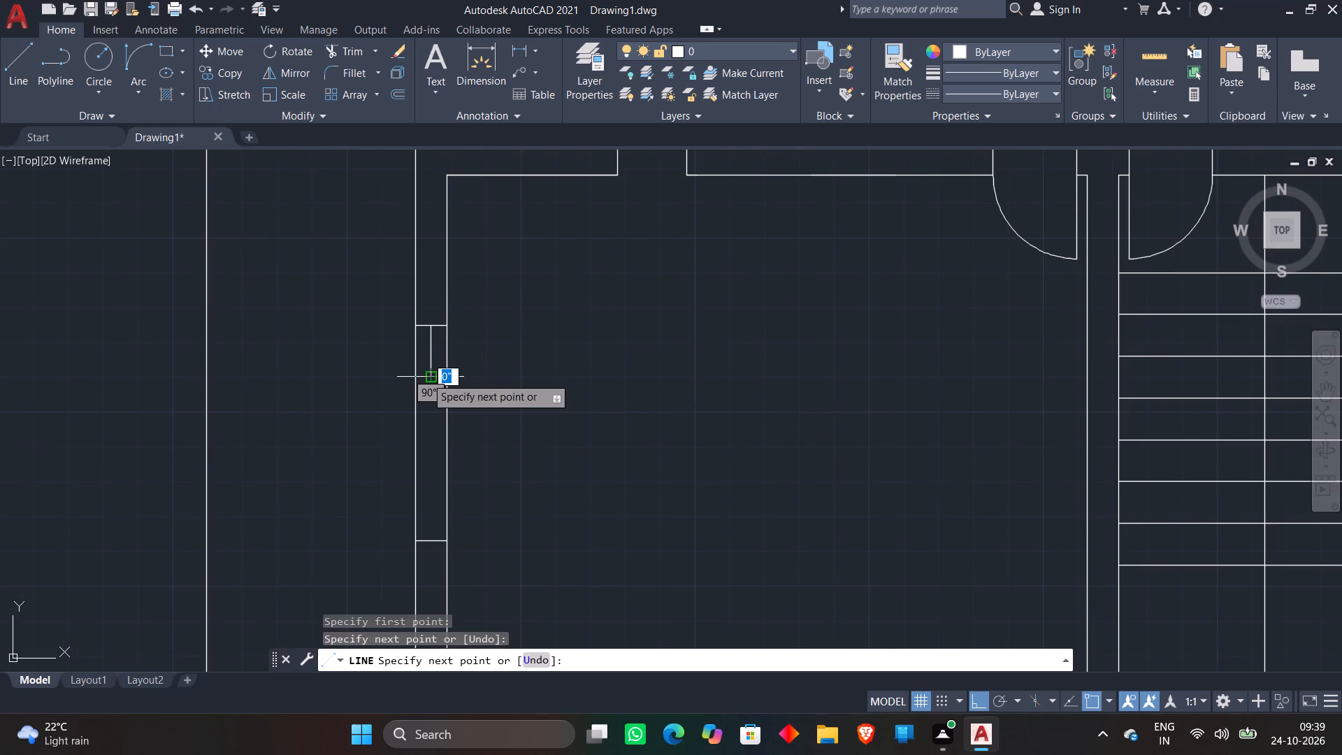
key(space)
text(ex)
key(space)
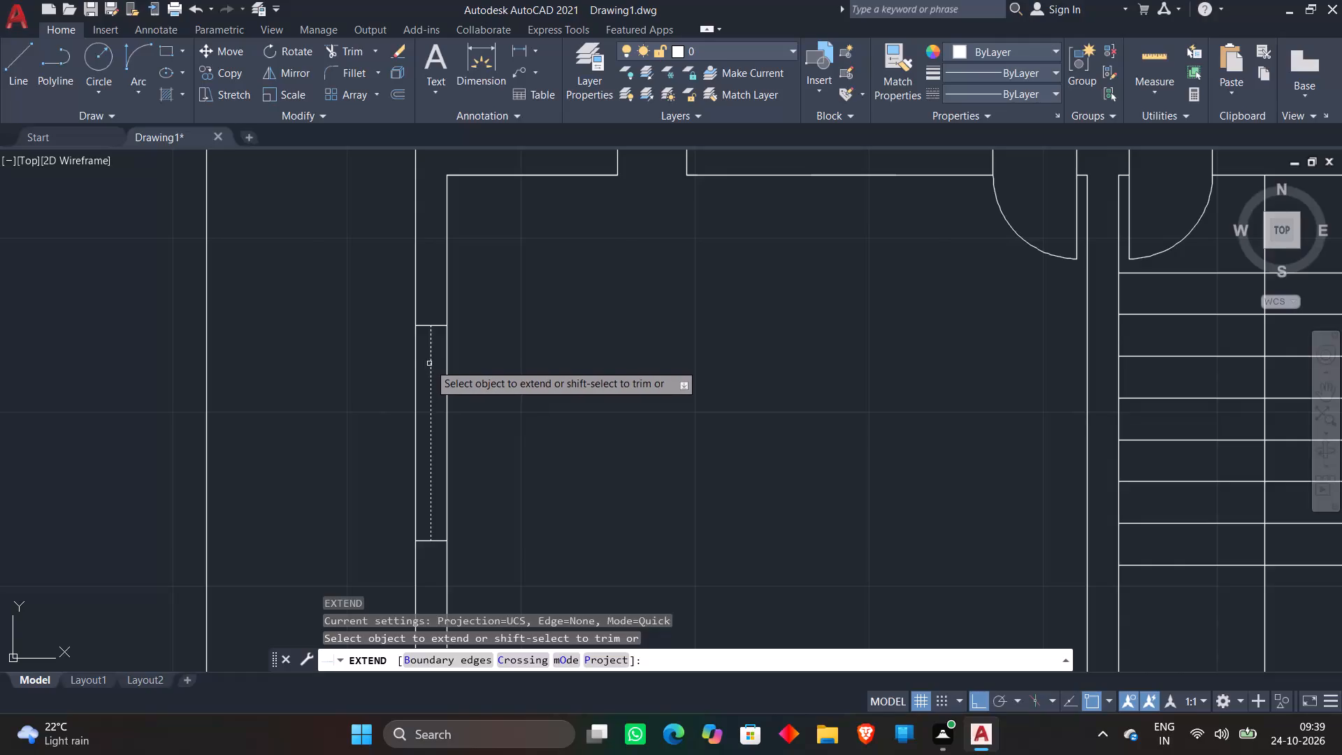
click(429, 364)
key(space)
Draw a horizontal mid-wall line in the southwest room's south wall opening, extended to the opening's east mark.
scroll(588, 310, down, 3)
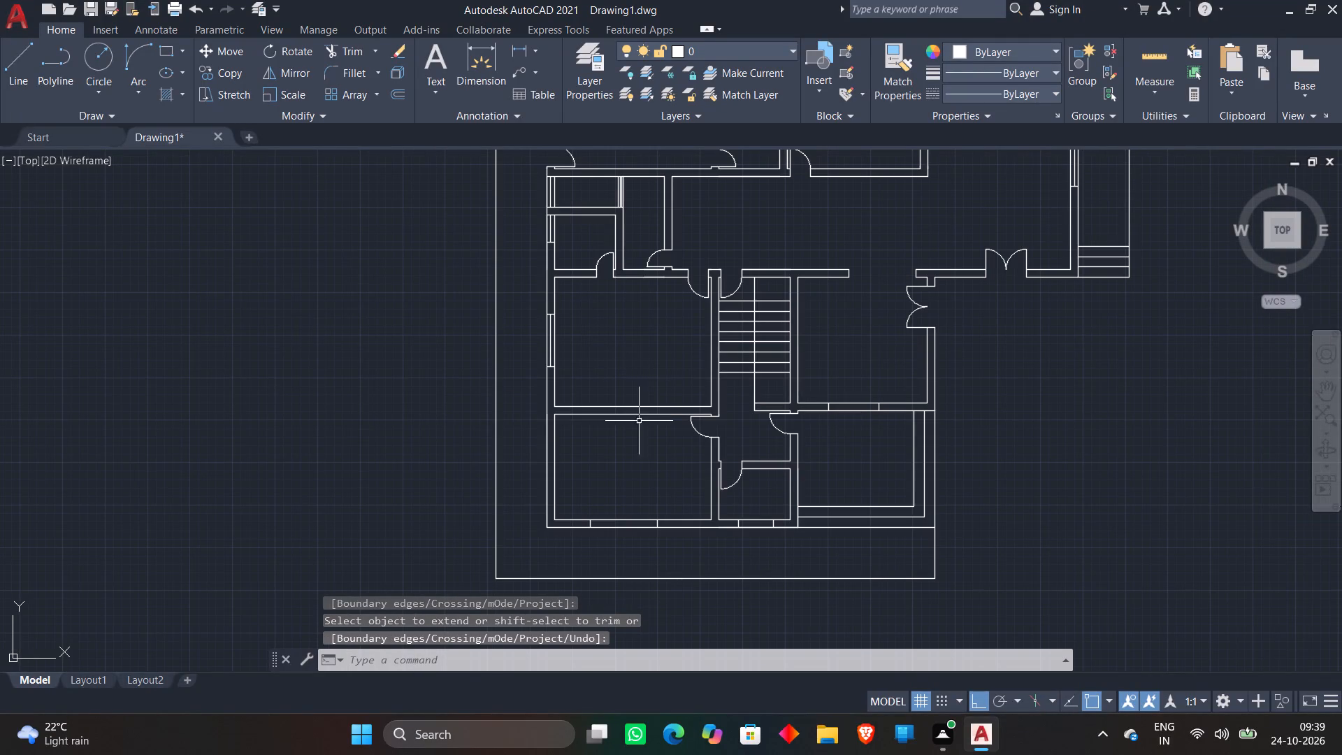
middle_drag(622, 428, 570, 335)
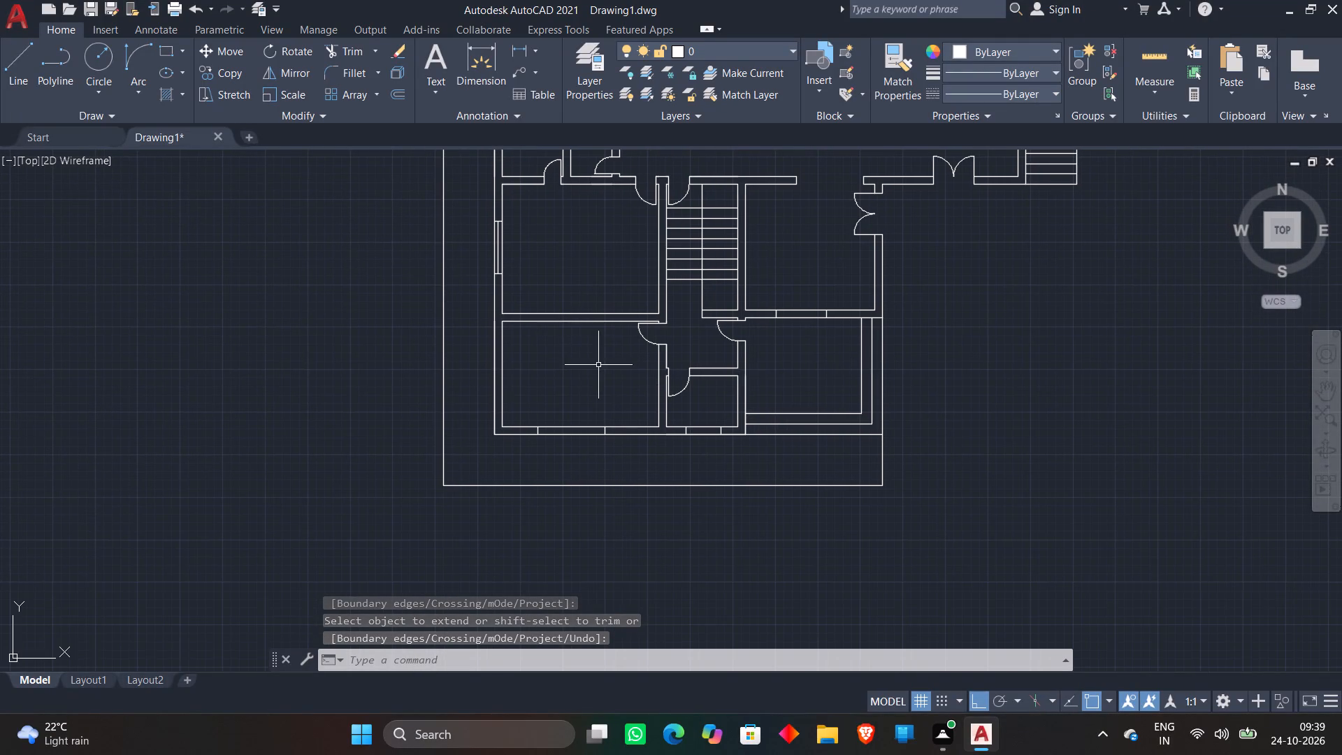
scroll(626, 439, up, 2)
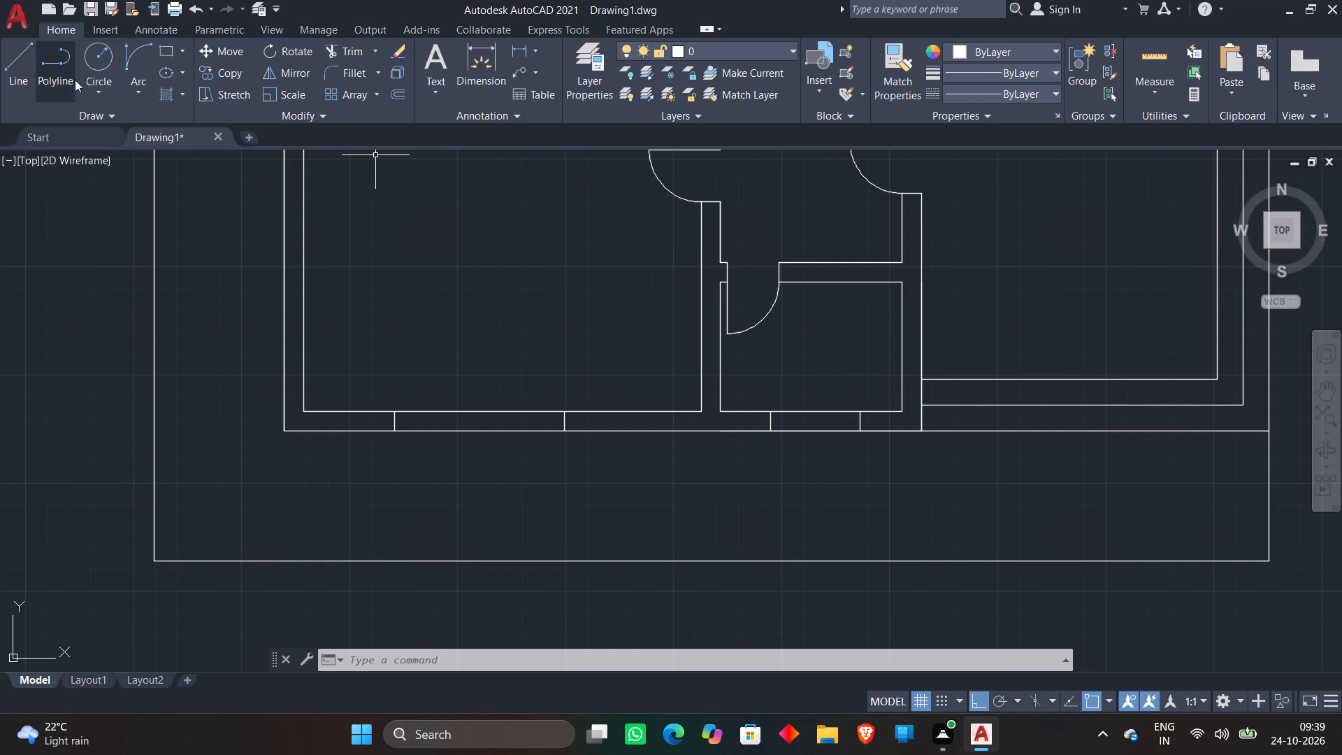
click(20, 64)
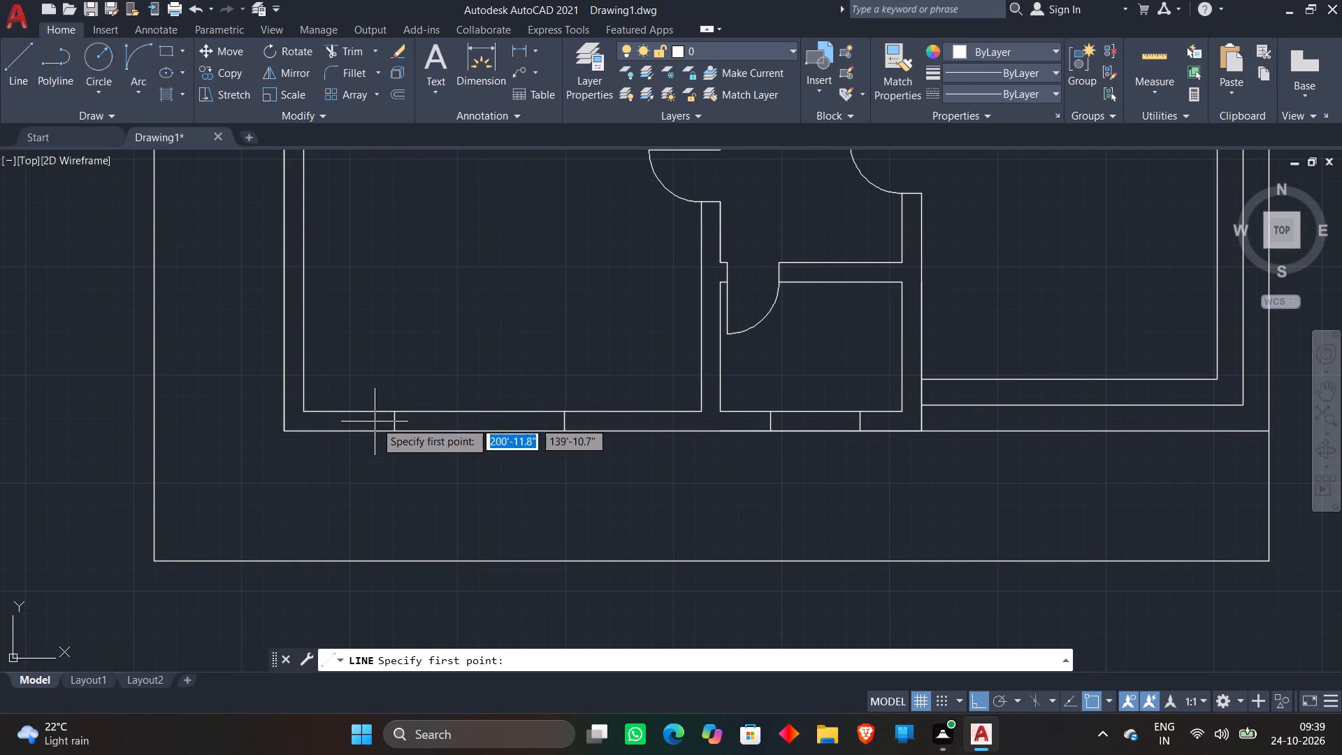
scroll(384, 421, up, 2)
click(398, 424)
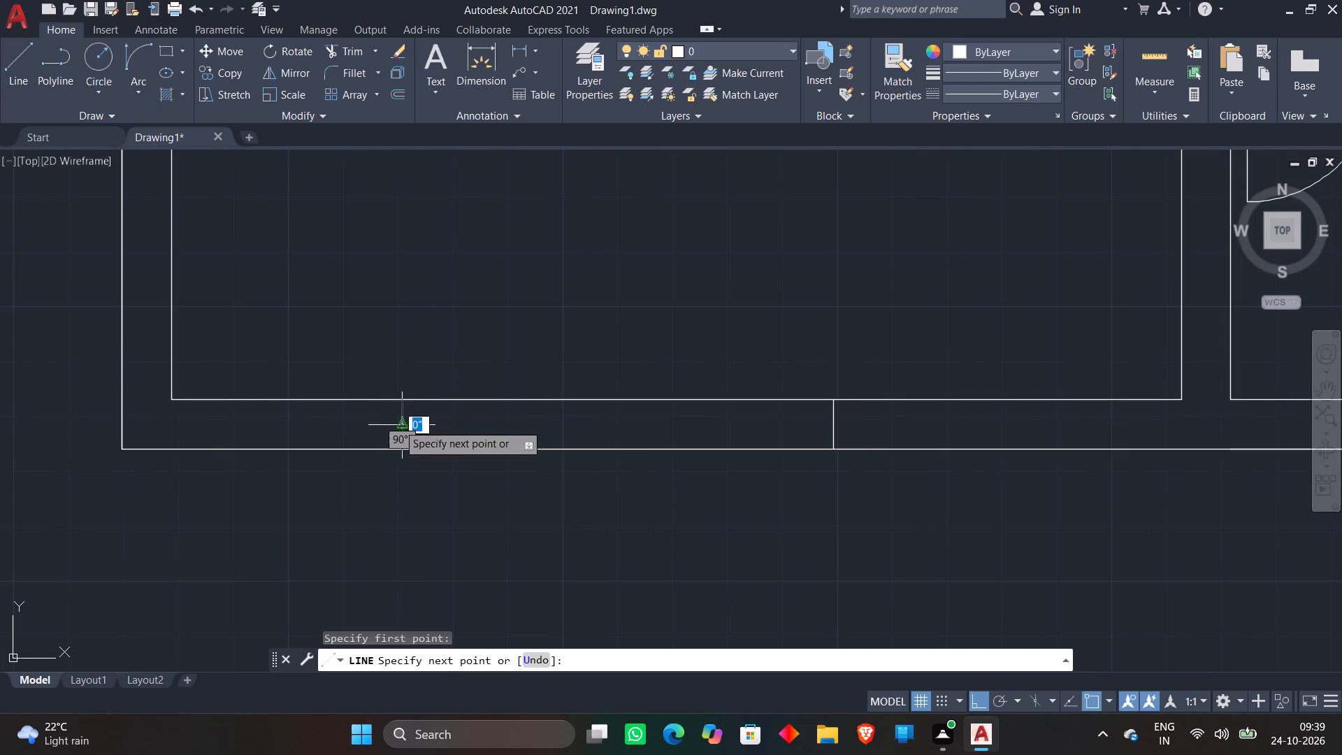
click(536, 430)
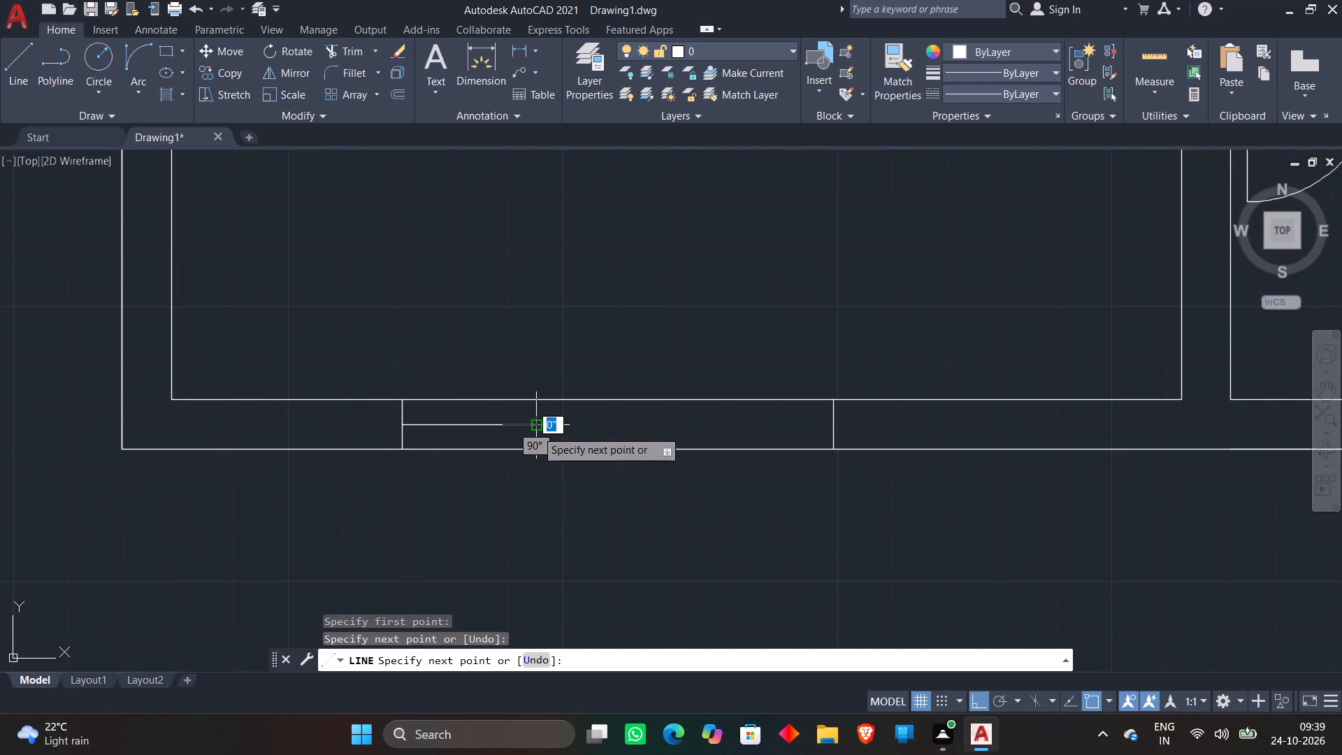
key(space)
key(e)
key(x)
key(space)
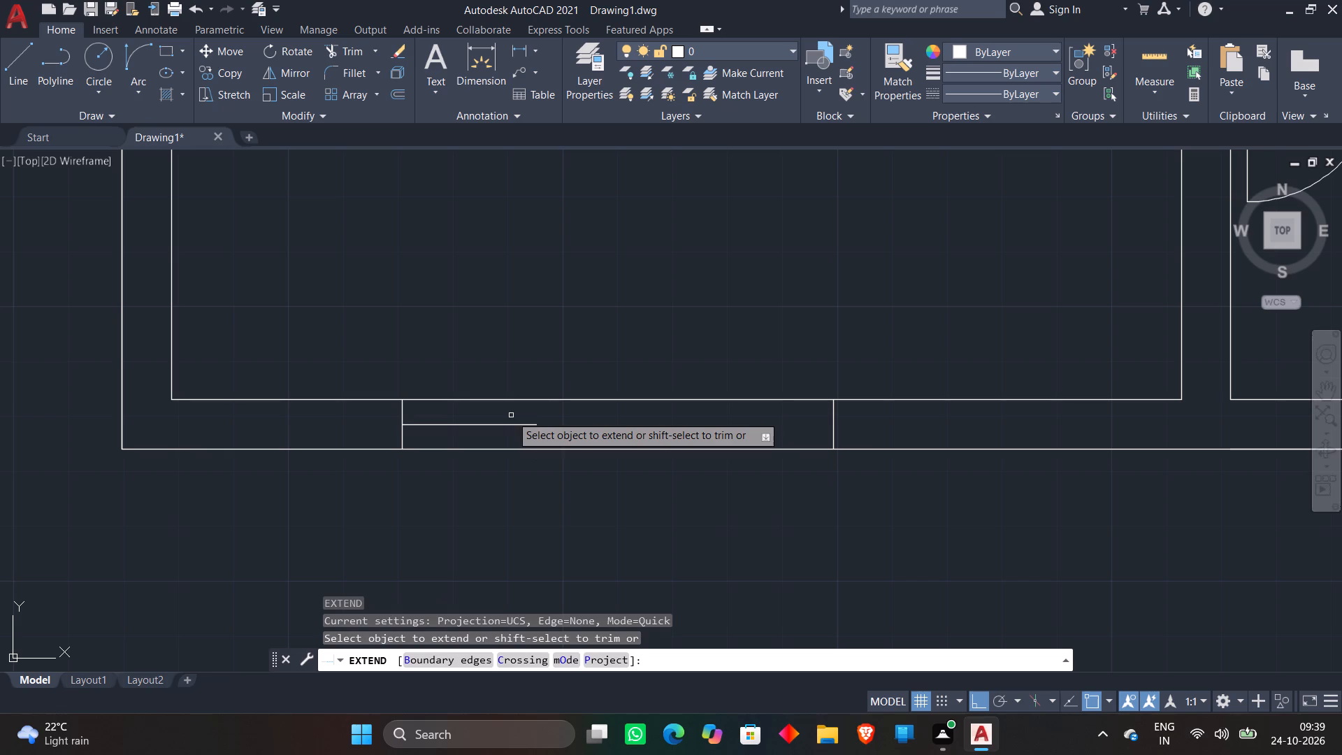
click(515, 422)
key(space)
Draw a mid-wall line in the small south room's south wall opening, extended to the opening's east mark.
scroll(615, 338, down, 3)
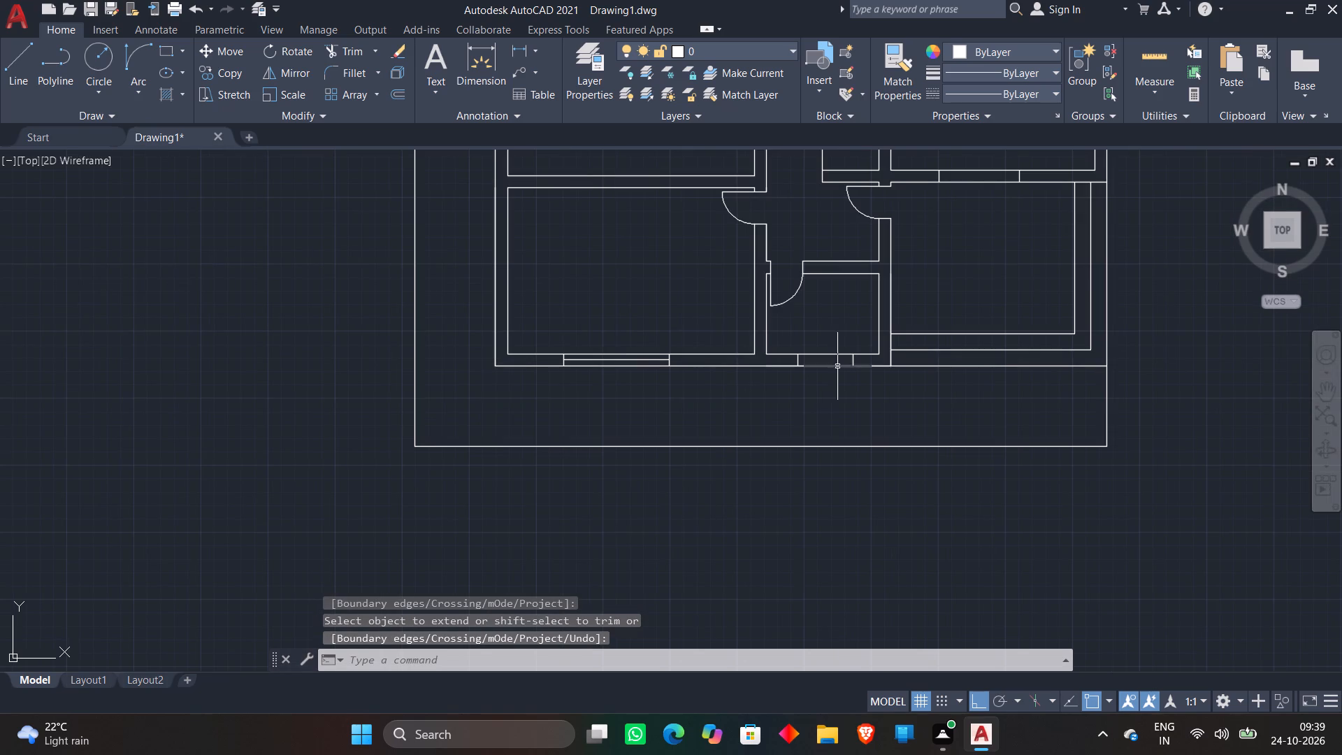
scroll(887, 358, up, 3)
scroll(815, 341, up, 1)
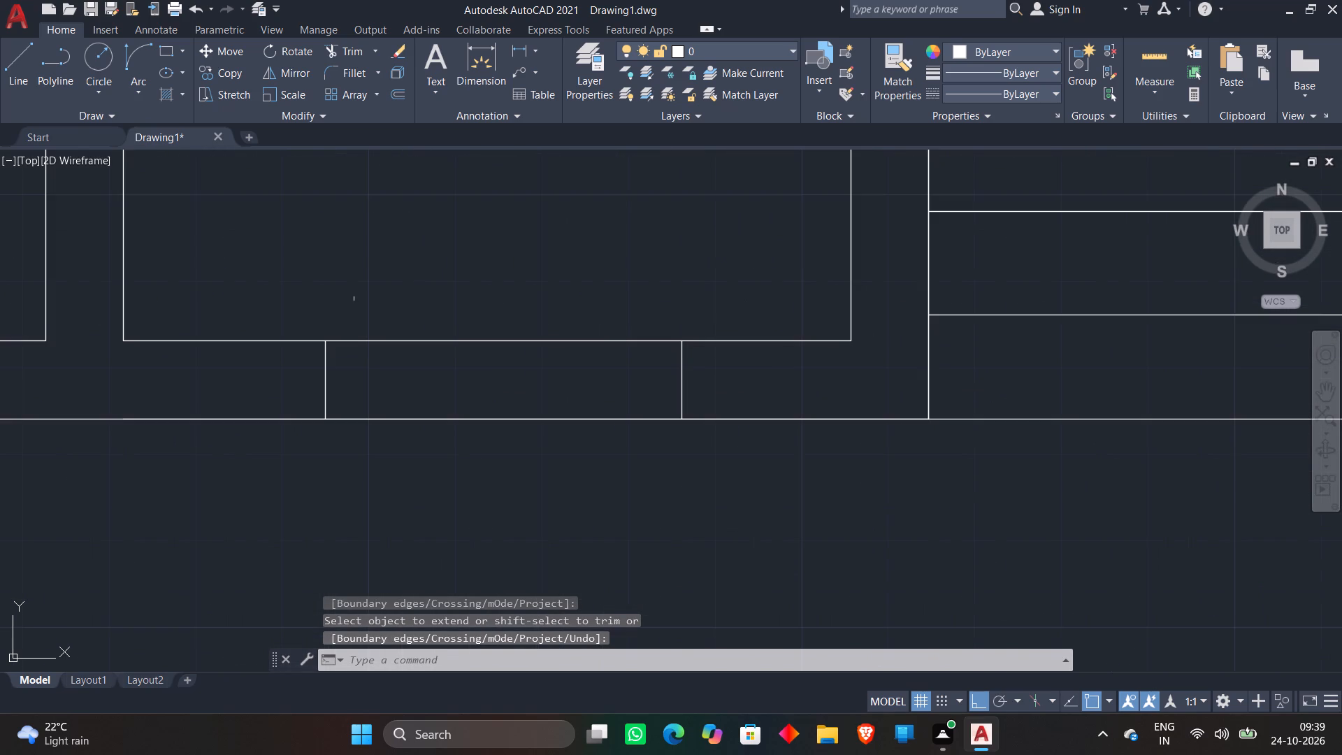
click(24, 62)
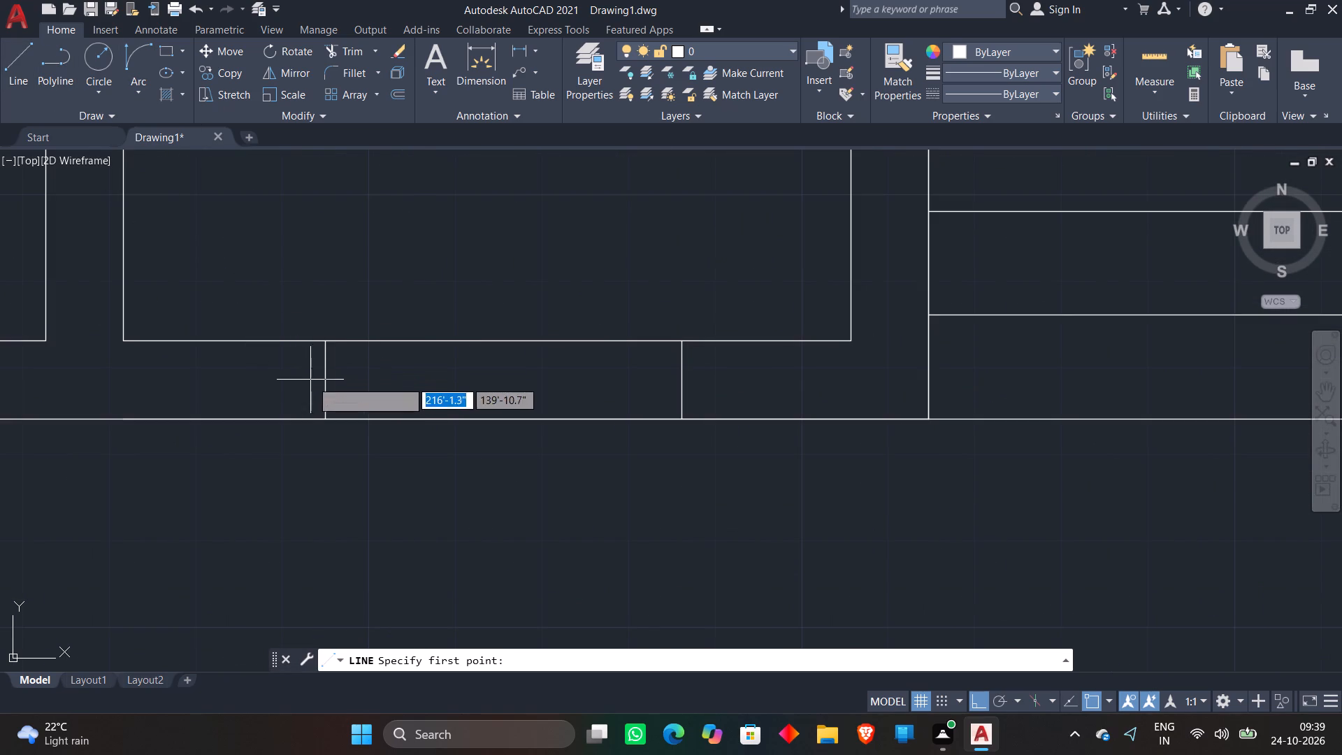
click(322, 385)
click(424, 393)
key(space)
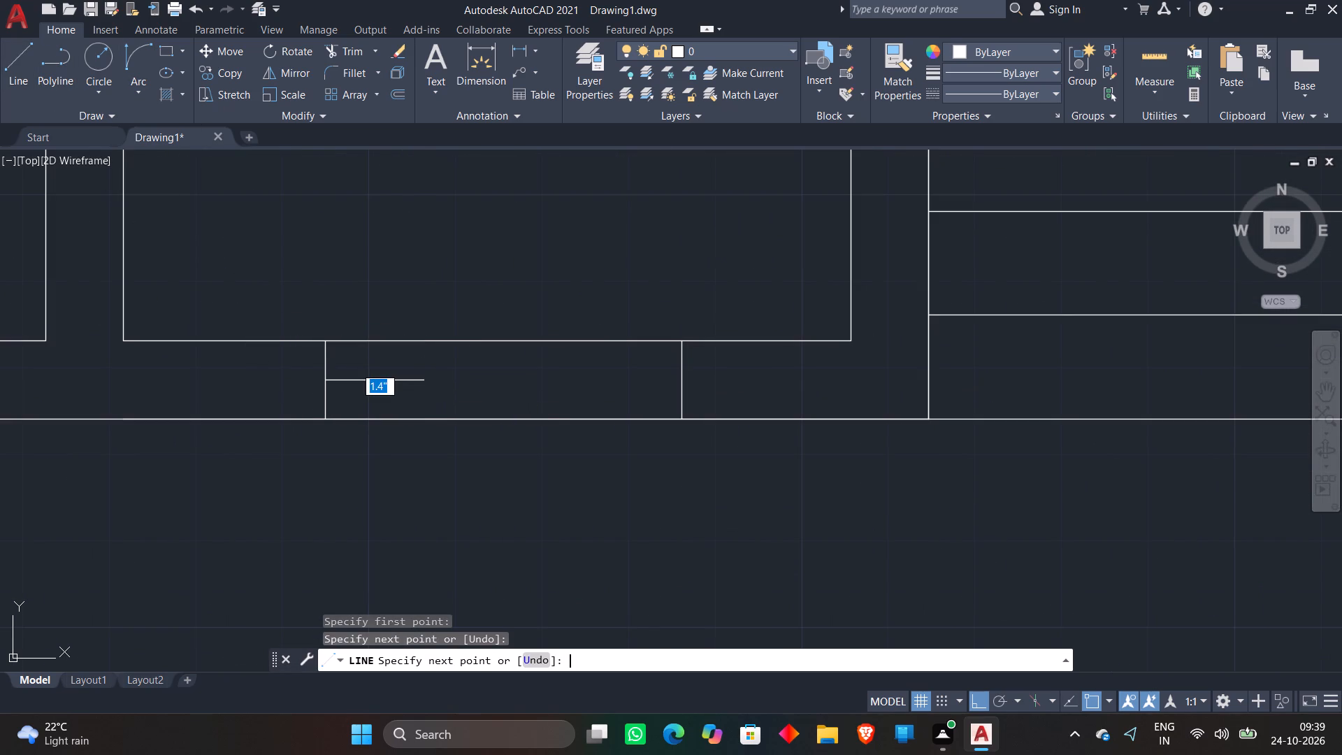
text(ex)
key(space)
click(413, 382)
key(space)
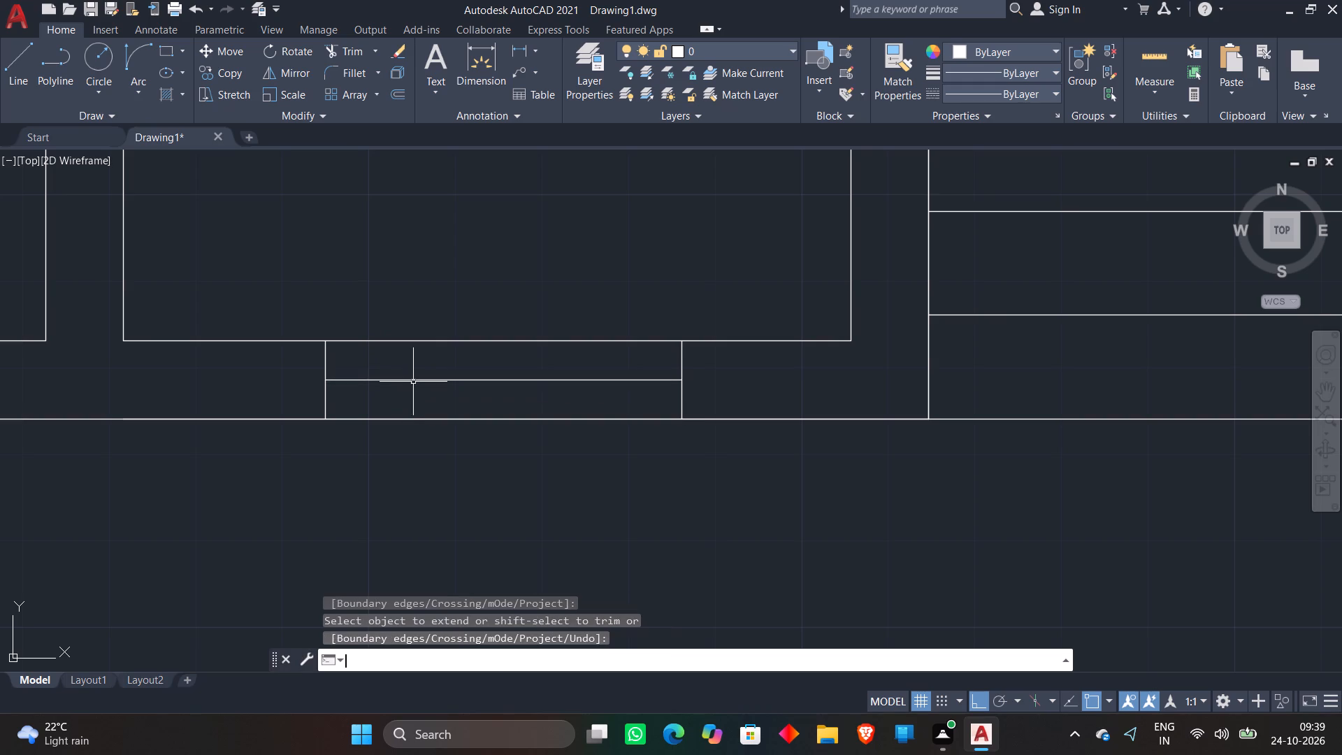
Draw a mid-wall line in the south wall opening of the room east of the staircase, extended to the opening's east mark.
scroll(414, 387, down, 5)
scroll(543, 271, up, 3)
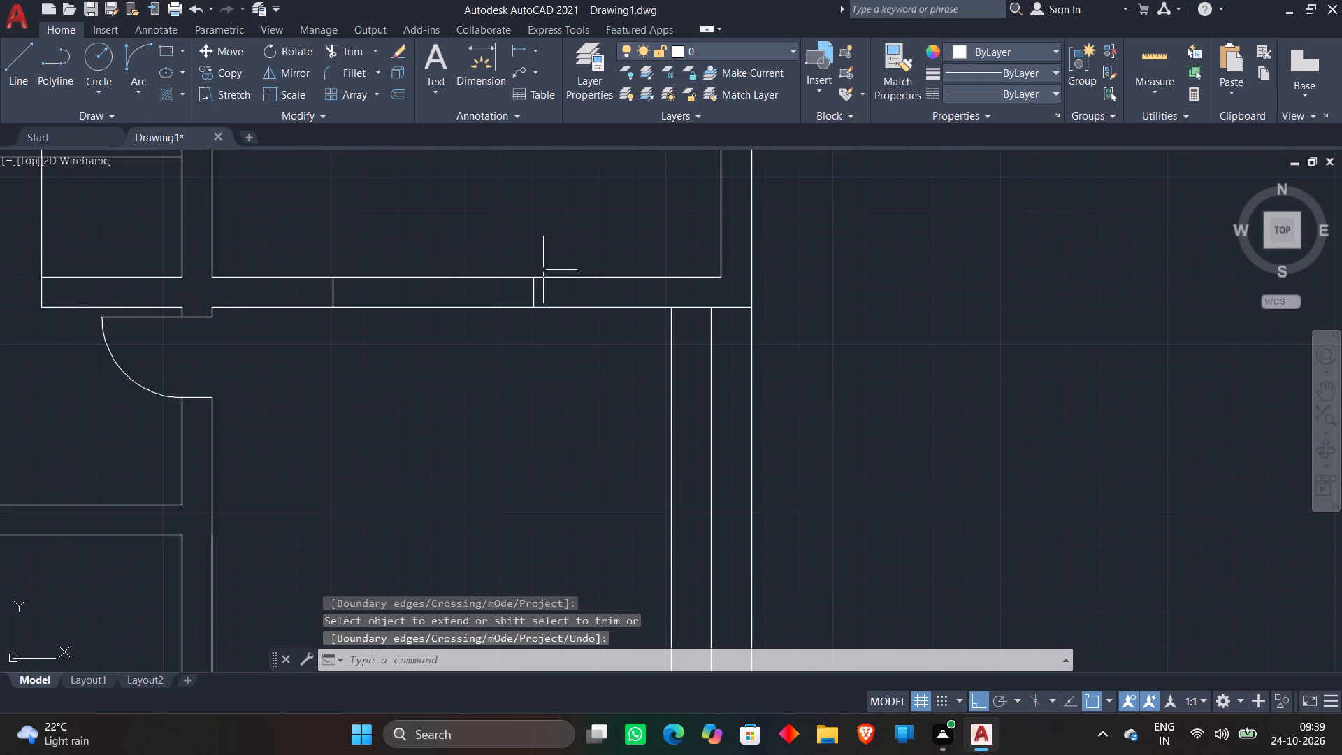
click(6, 75)
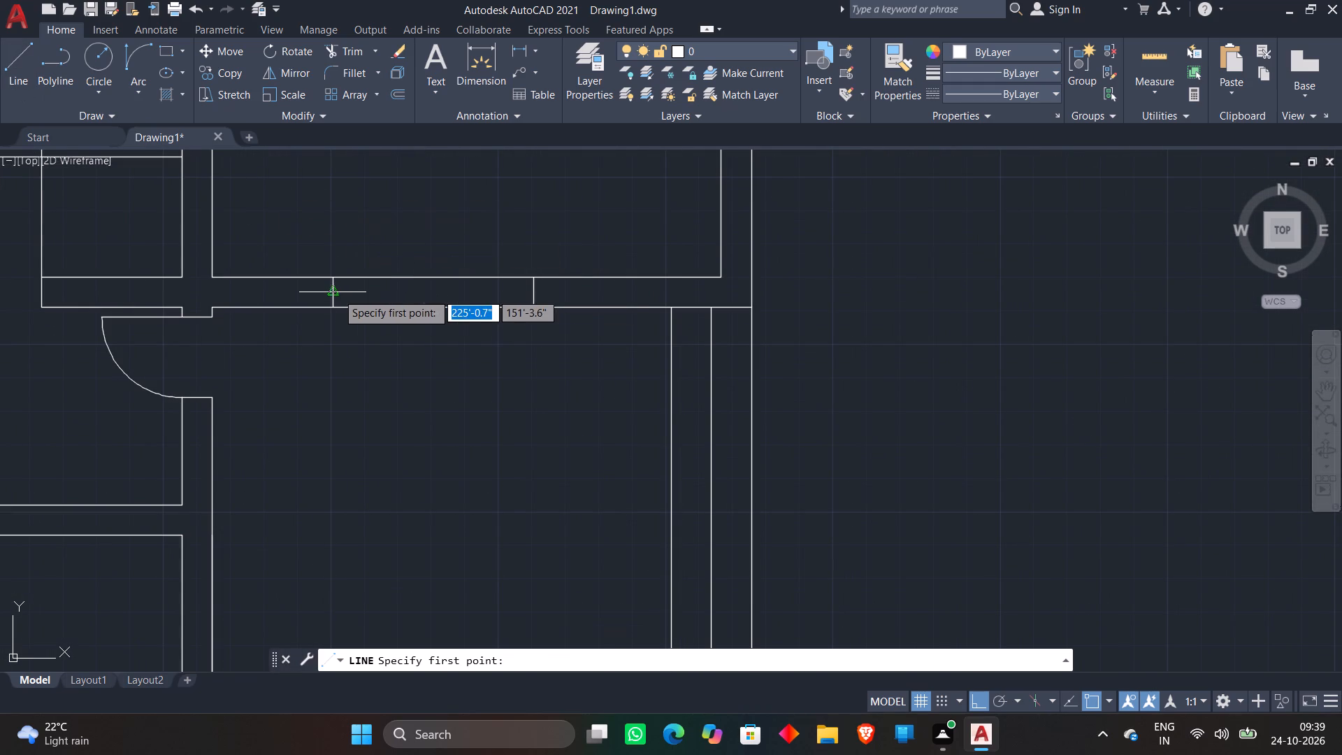
click(337, 293)
click(402, 292)
key(space)
text(ex)
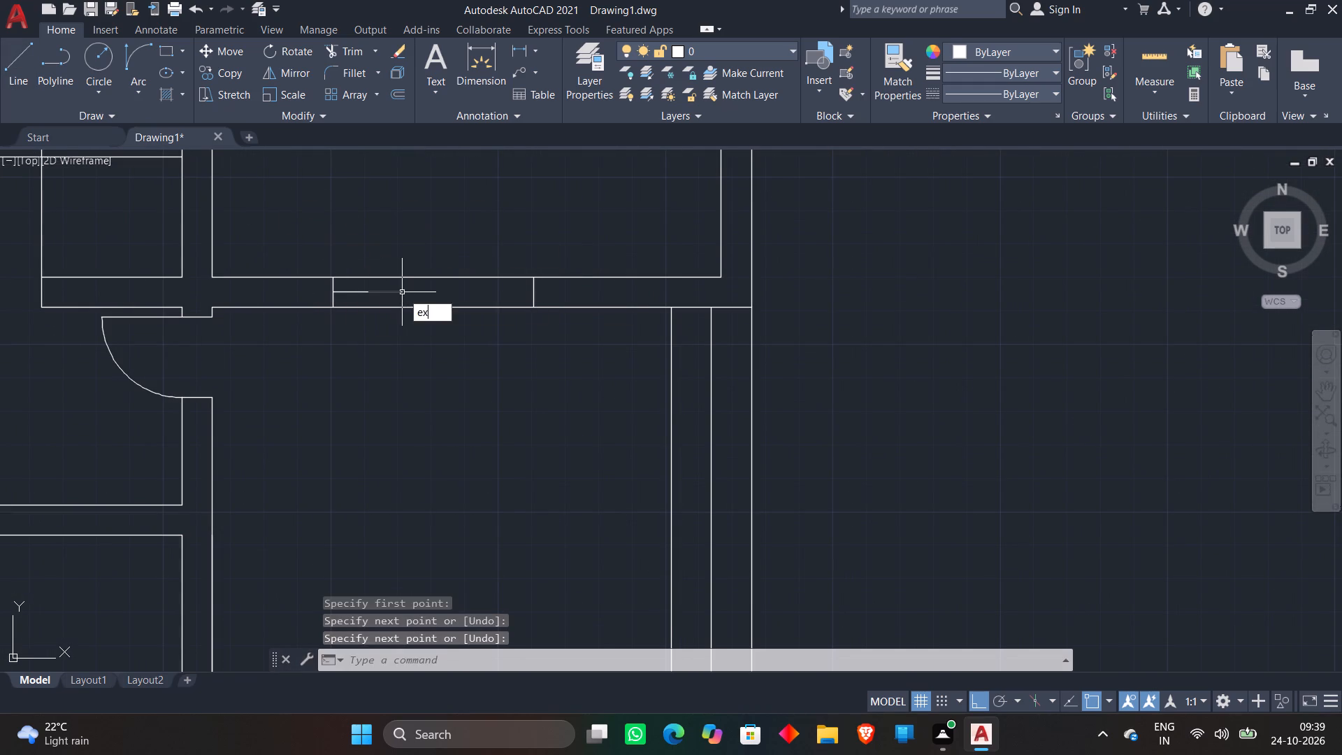
key(space)
click(402, 292)
key(space)
Insert the Bed - Queen block from DesignCenter's Home - Space Planner blocks into the empty space east of the plan.
scroll(402, 292, down, 5)
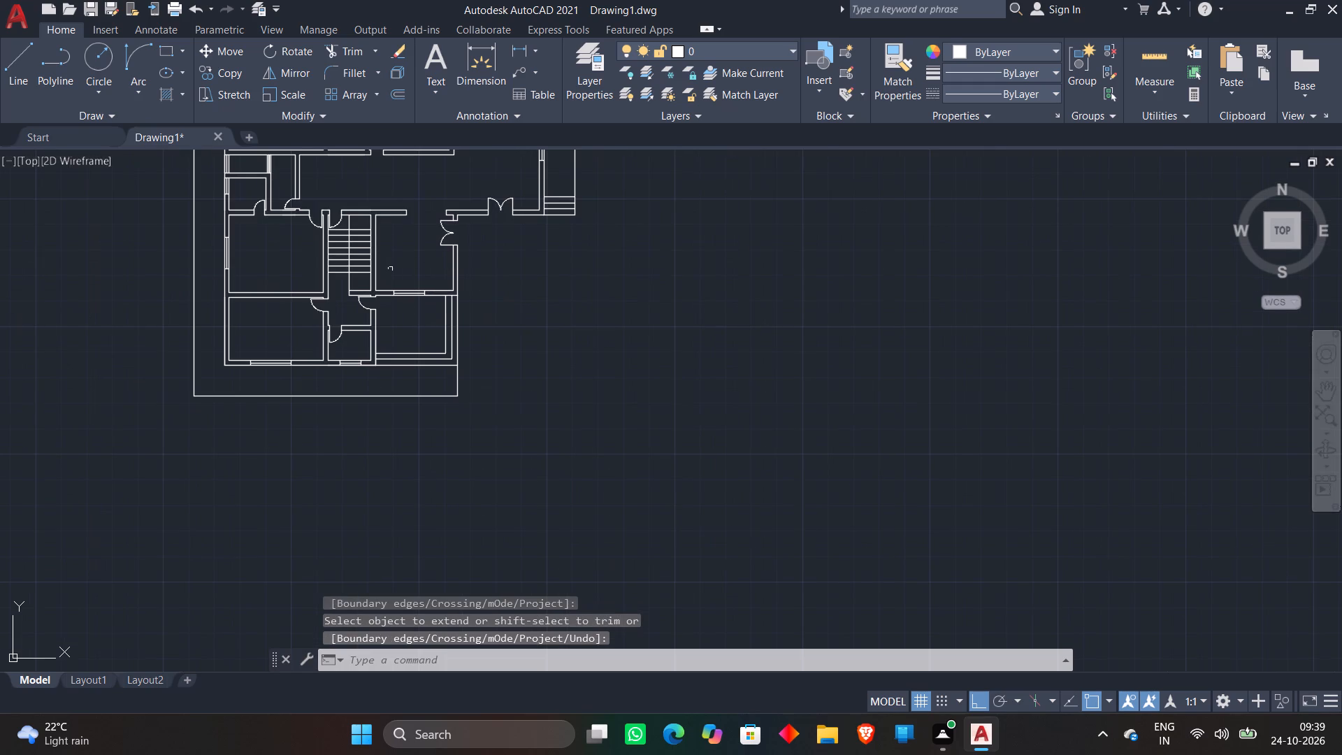
scroll(338, 294, up, 2)
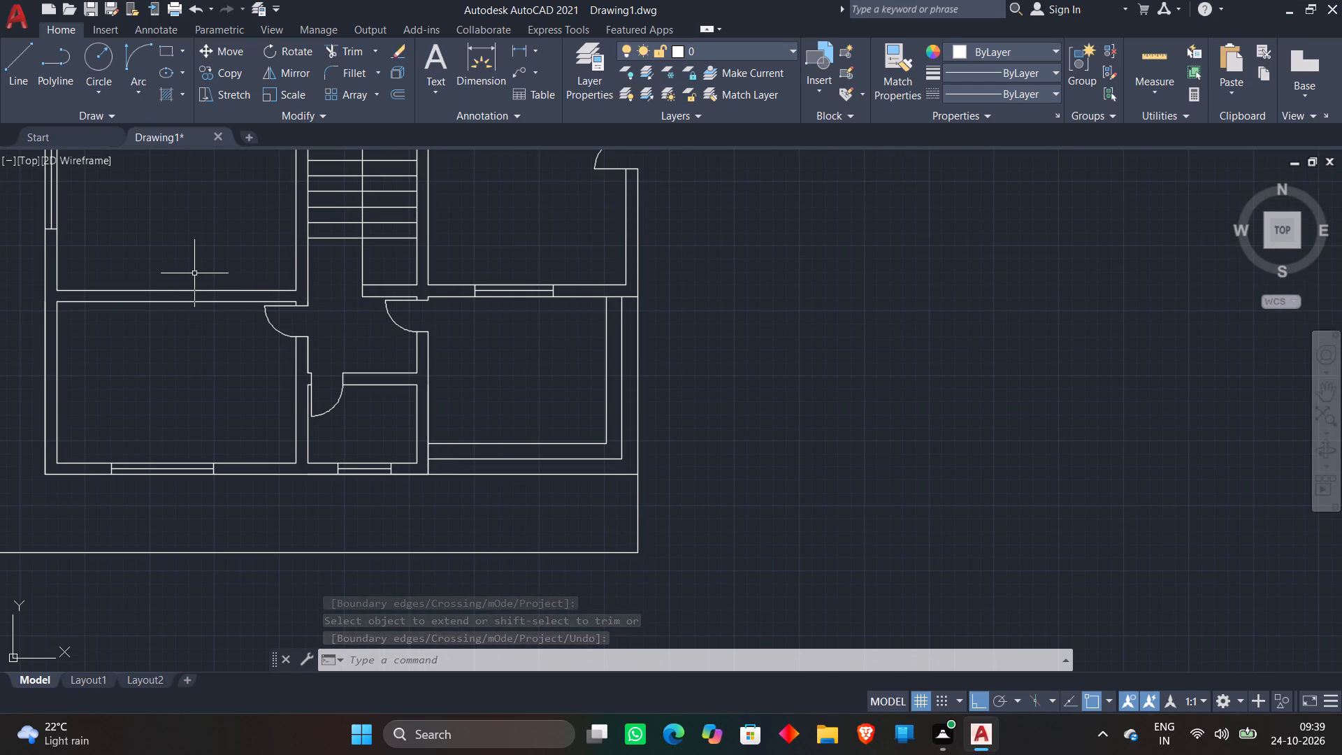
scroll(194, 273, down, 2)
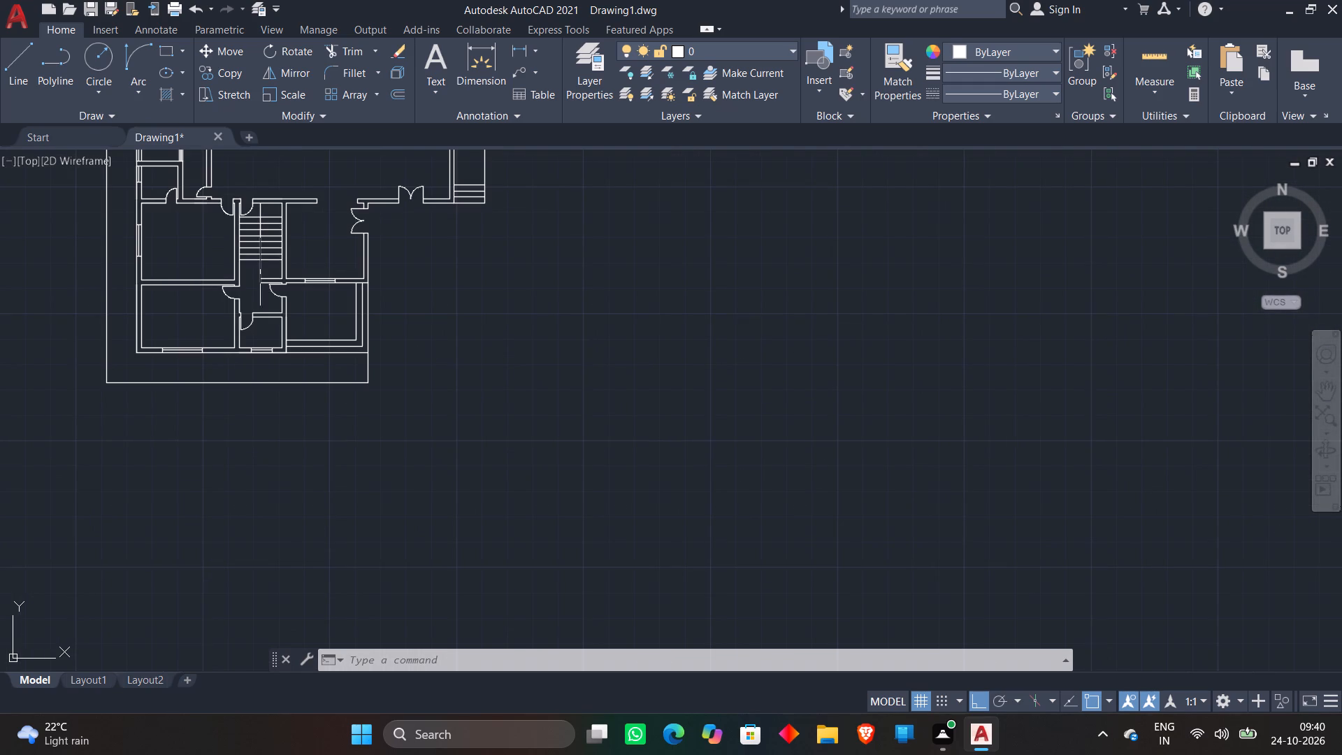
middle_drag(564, 278, 742, 502)
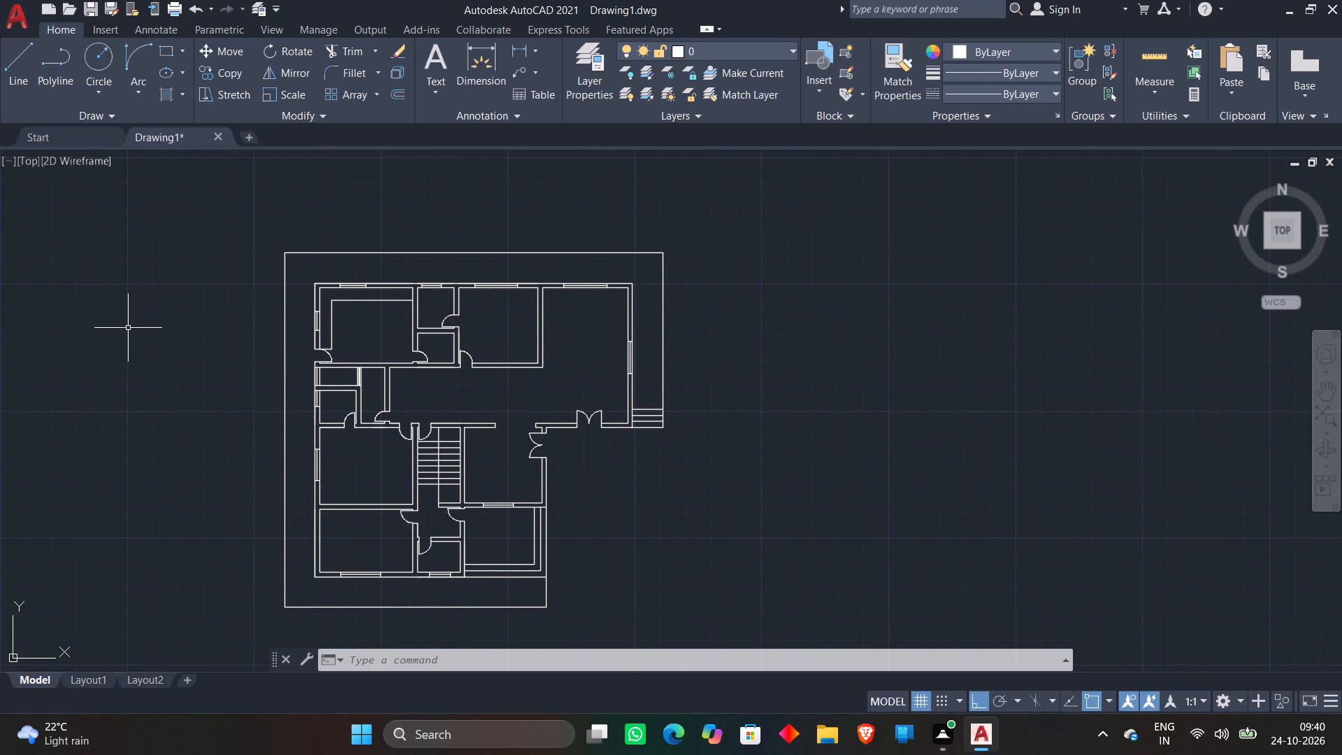
text(dc)
key(space)
double_click(334, 238)
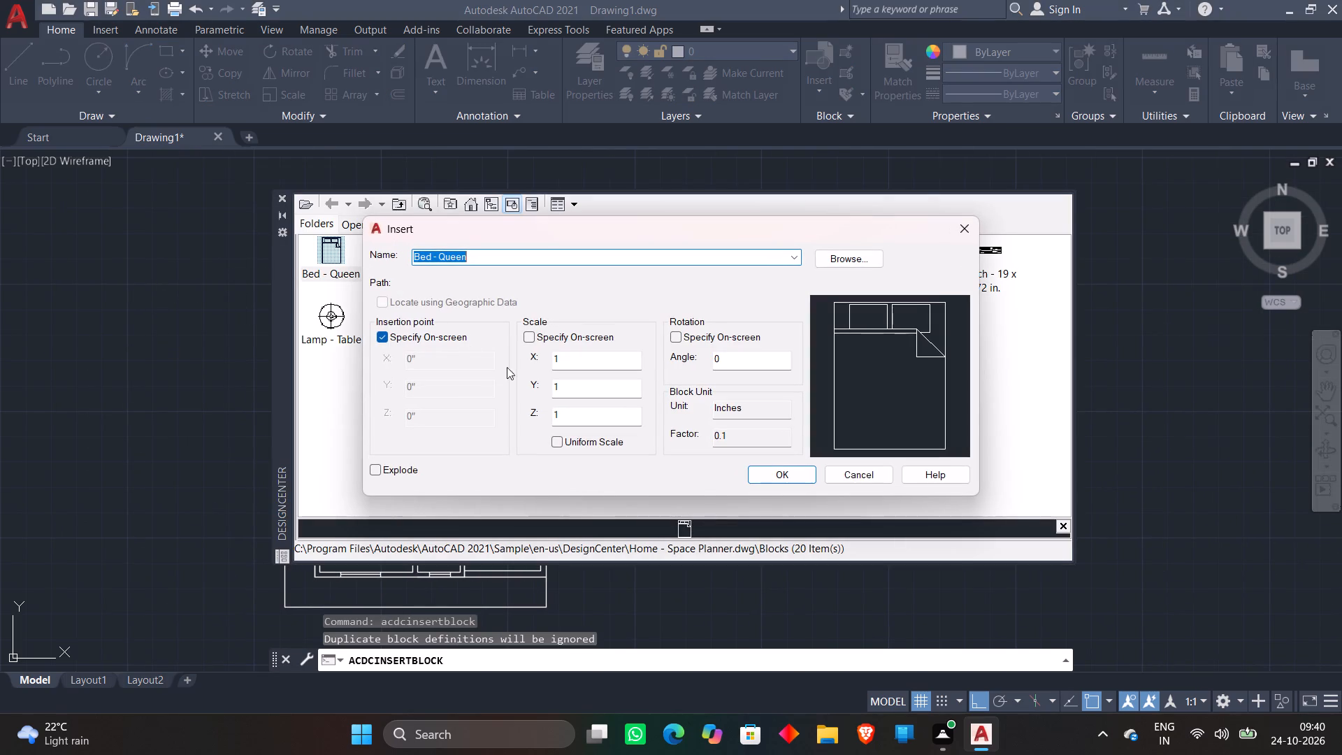
click(763, 471)
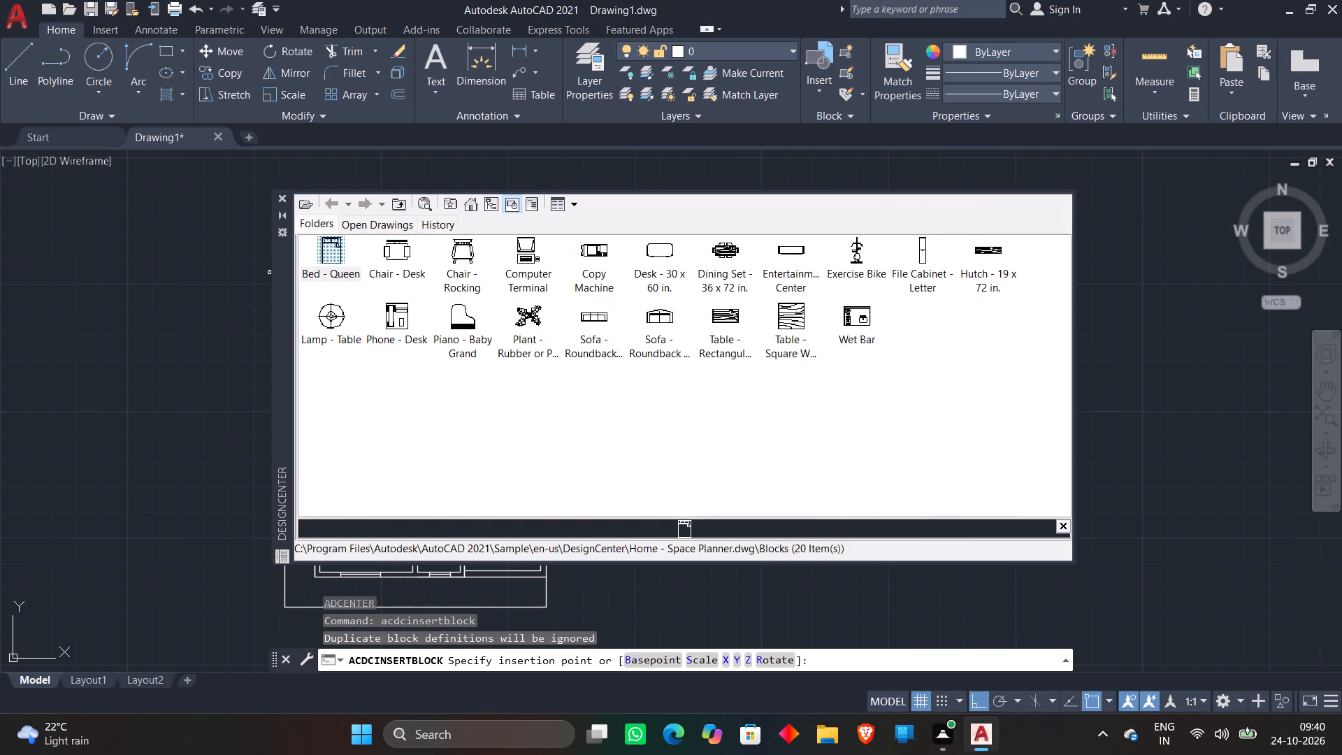
click(1086, 305)
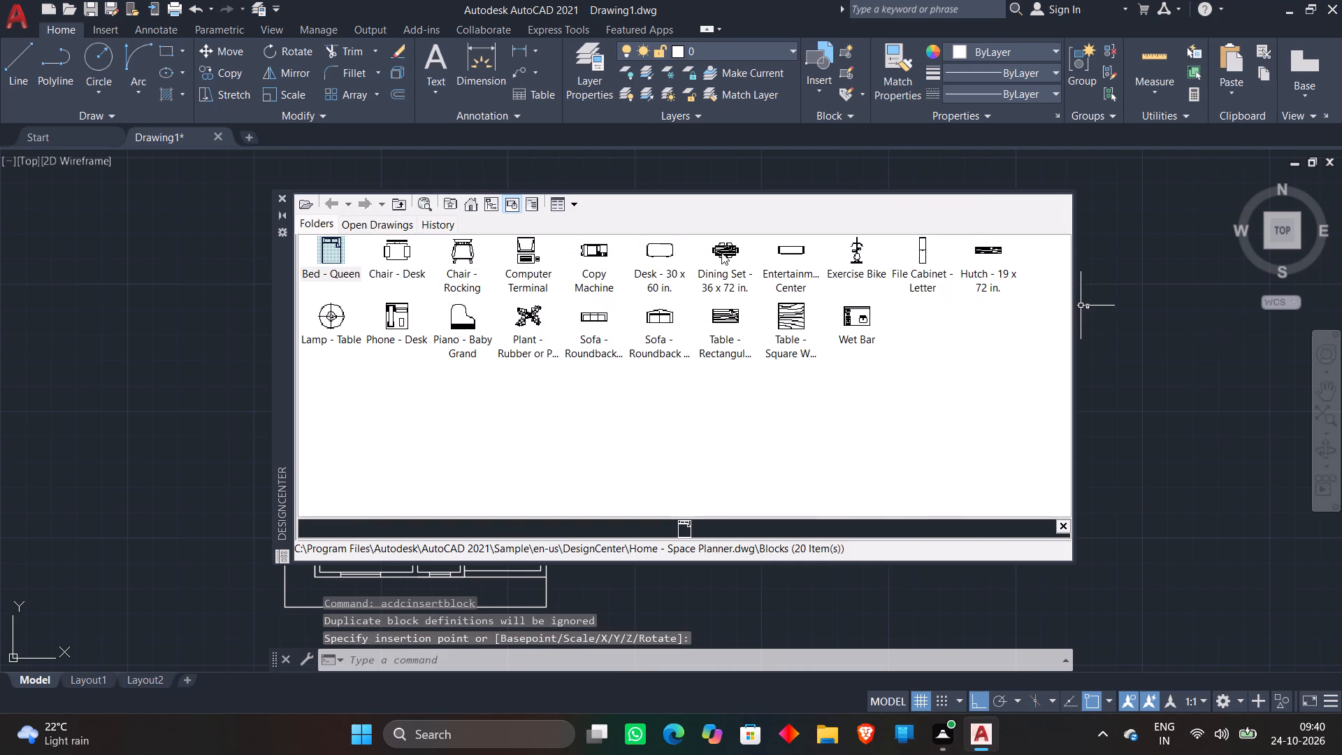
Insert the Dining Set - 36 x 72 in. block into the empty space east of the plan, beside the bed.
double_click(721, 252)
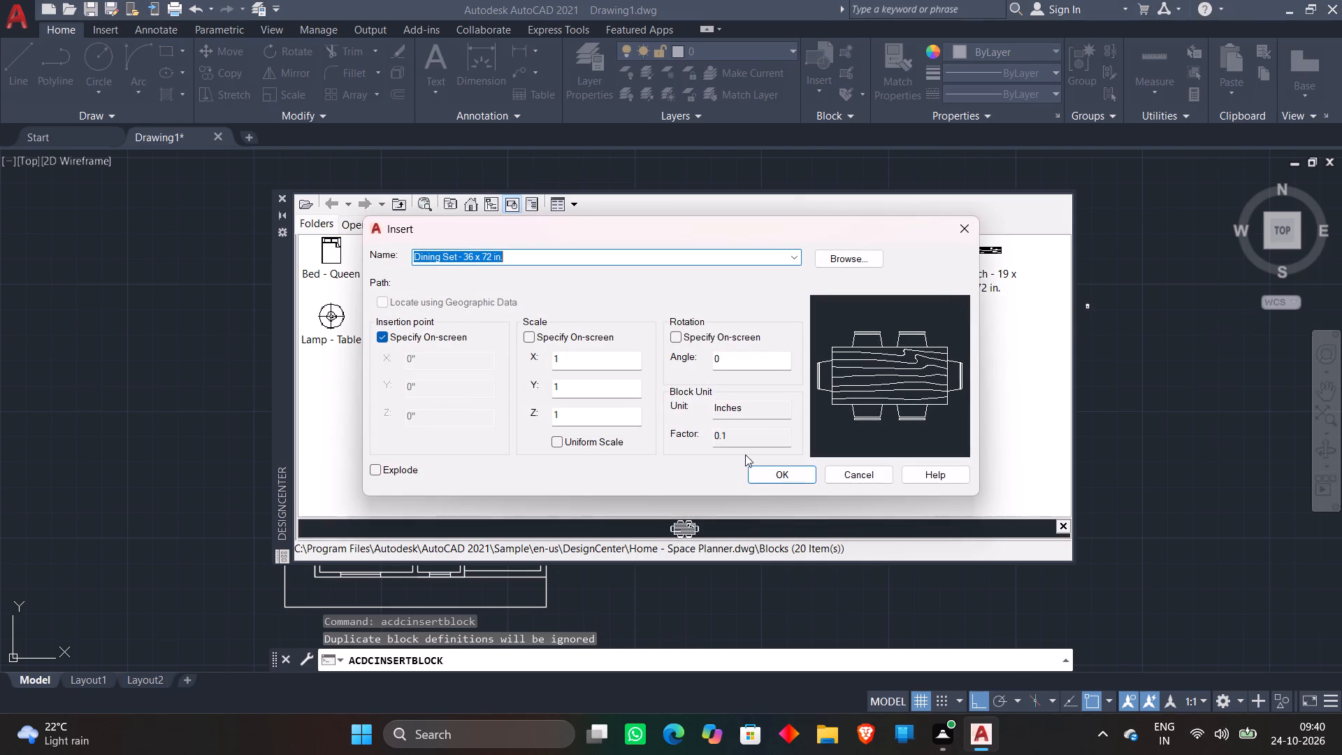
click(762, 477)
click(1106, 324)
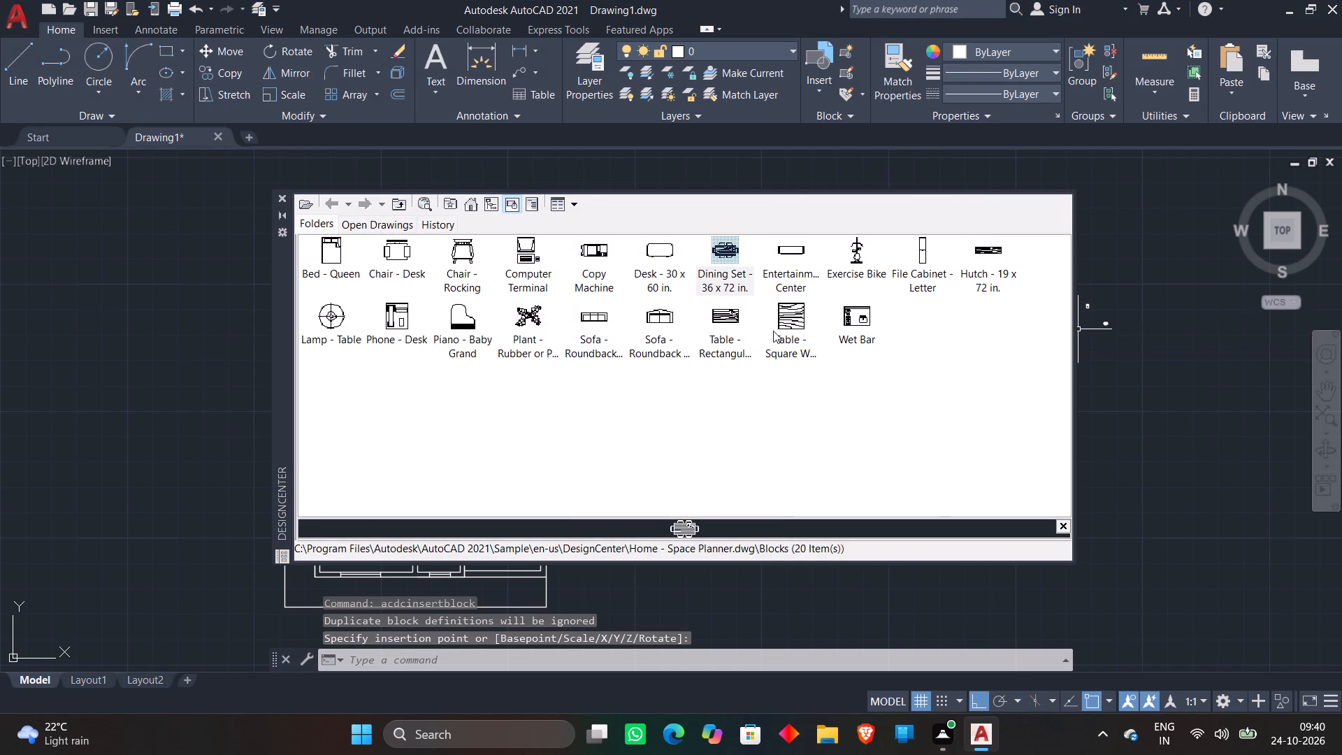
Insert the Sofa - Roundback 7 ft block into the empty space east of the plan, south of the dining set.
double_click(580, 319)
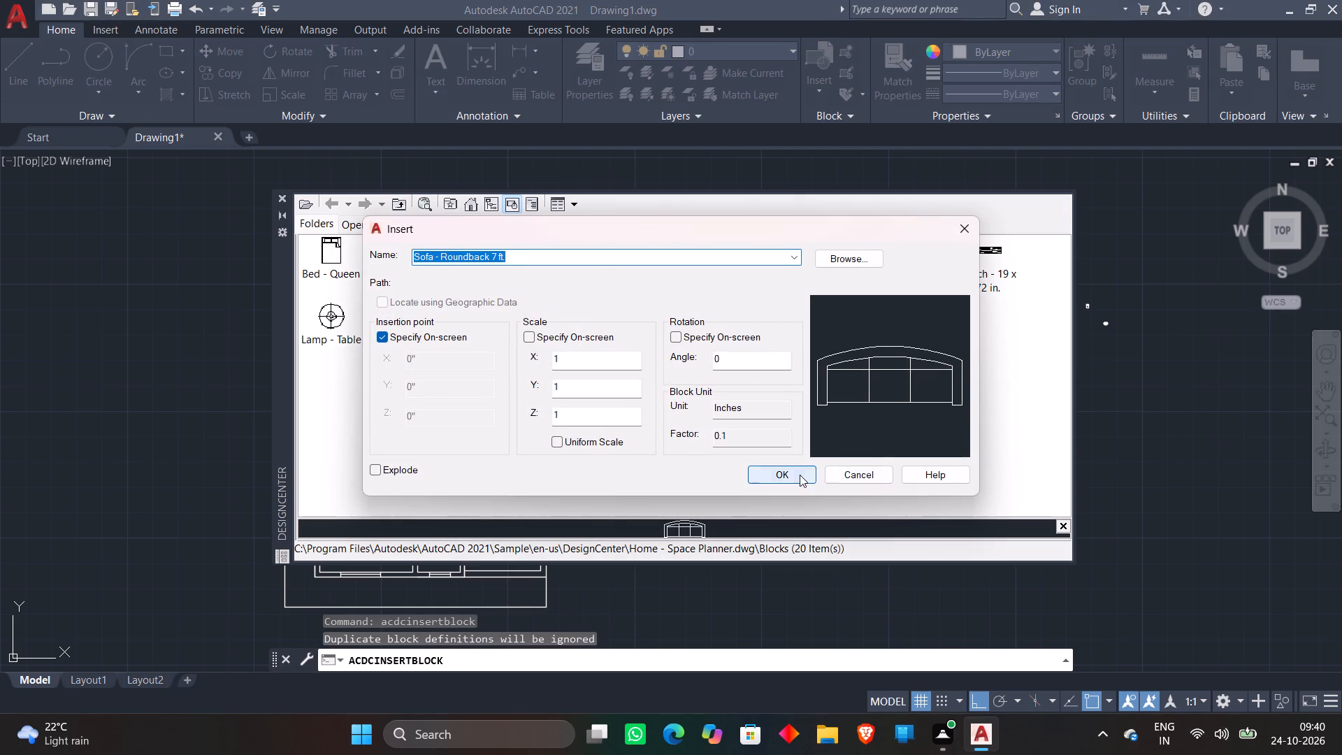
click(800, 475)
click(1099, 349)
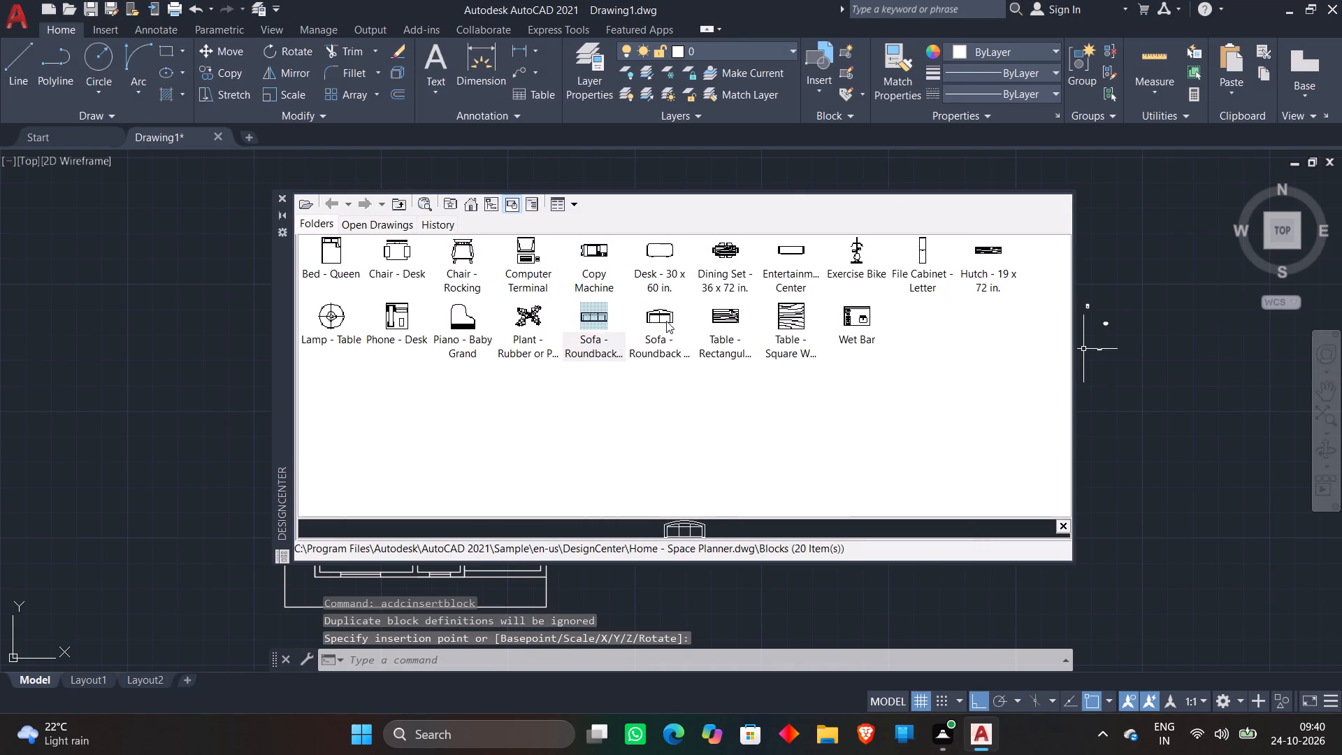
Insert the Sofa - Roundback Loveseat 5 ft block into the empty space east of the dining set.
double_click(665, 323)
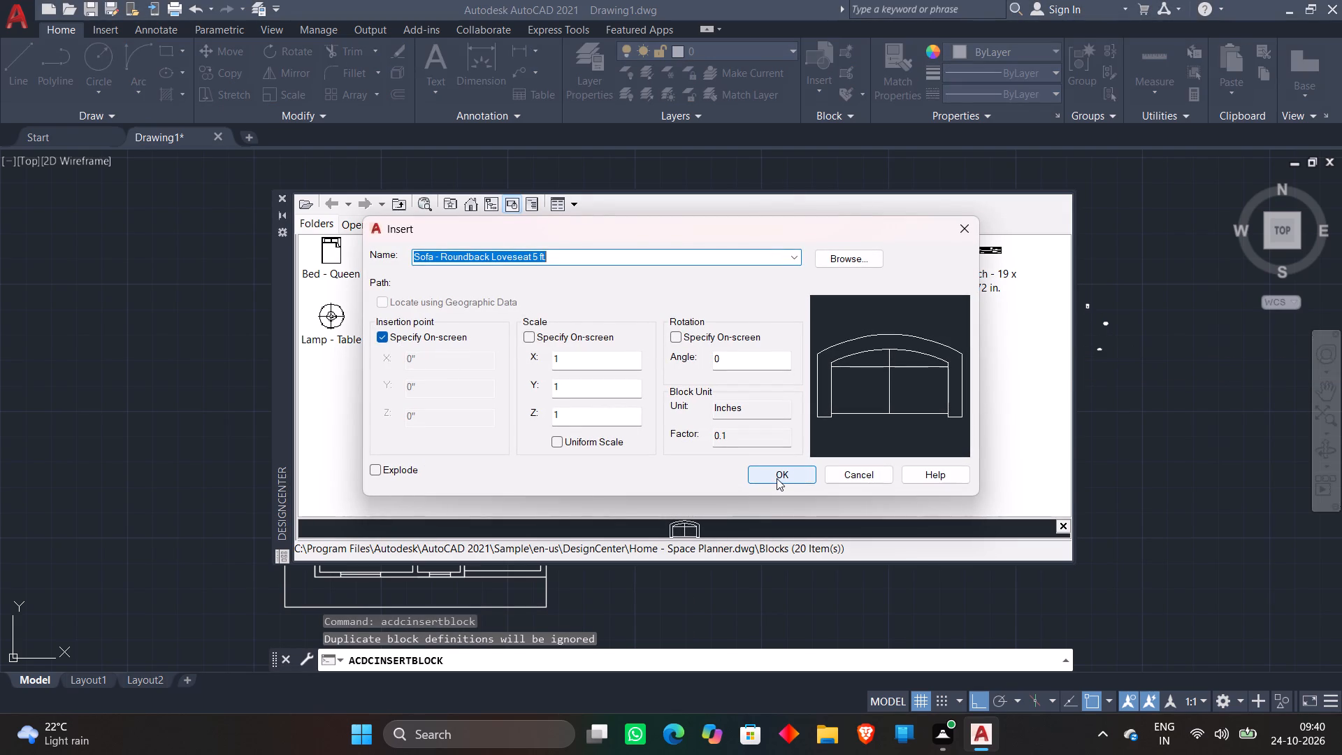
click(777, 471)
click(1133, 316)
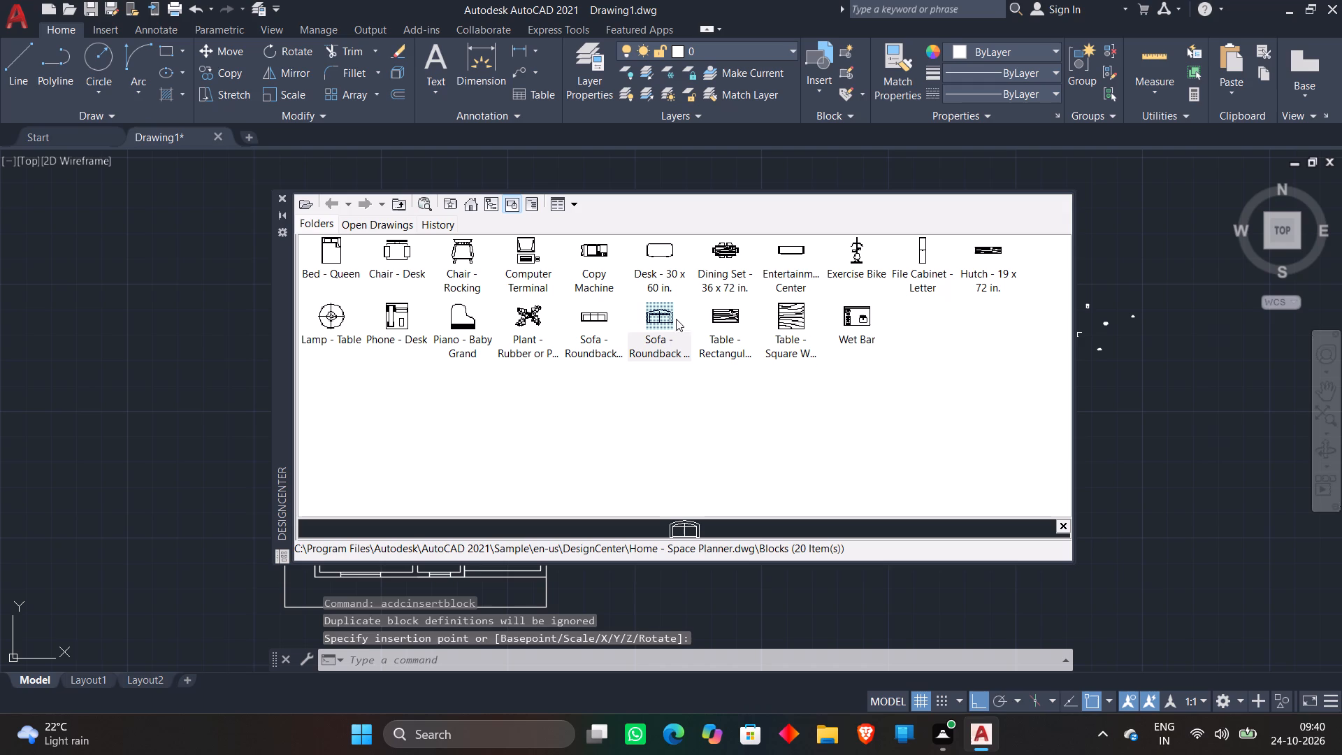
Insert the Table - Rectangular Woodgrain 60 x 30 in. block between the two sofas east of the plan.
double_click(716, 319)
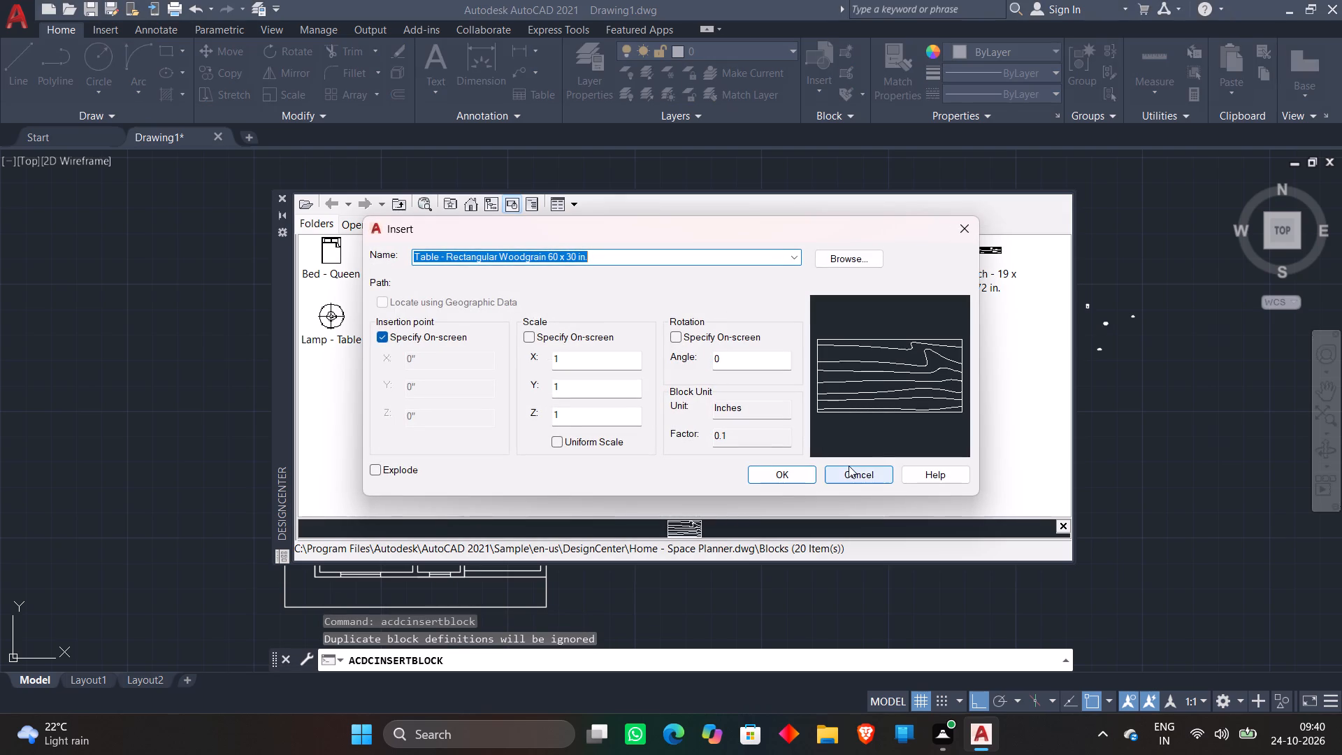
click(802, 475)
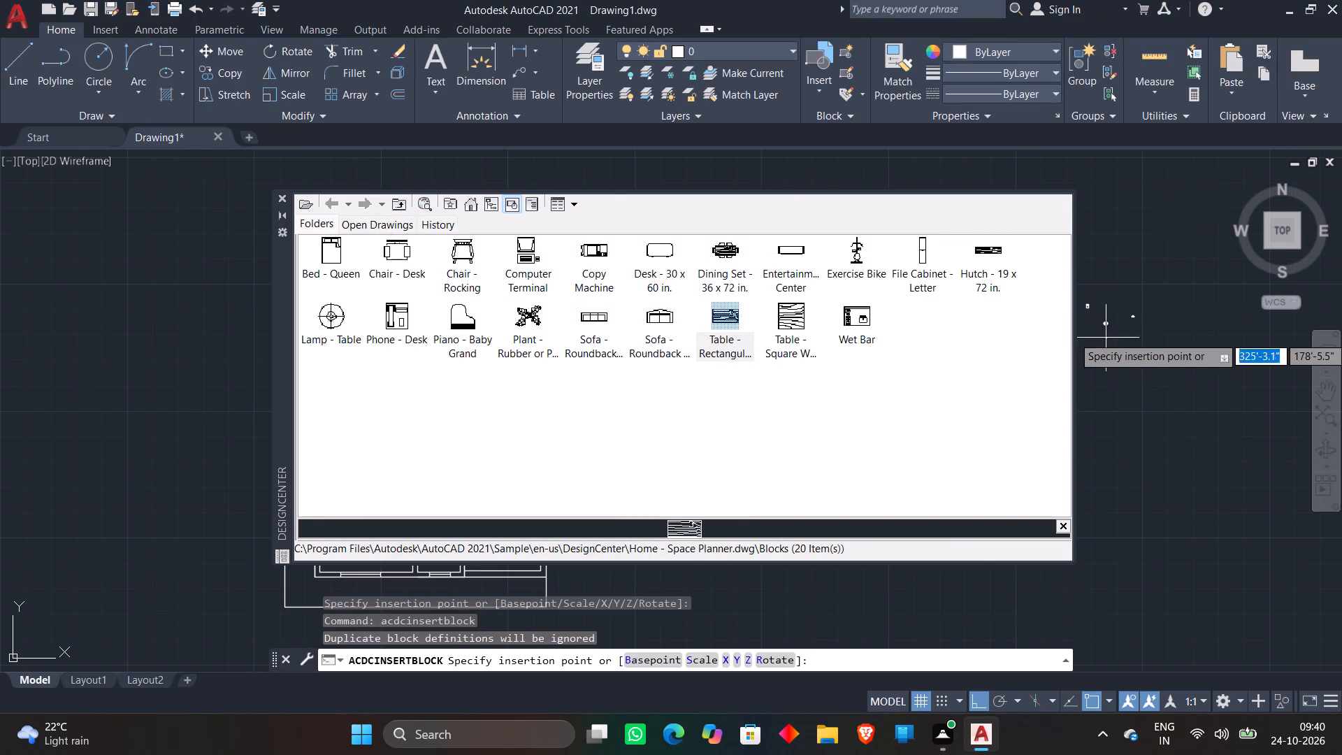
click(1123, 336)
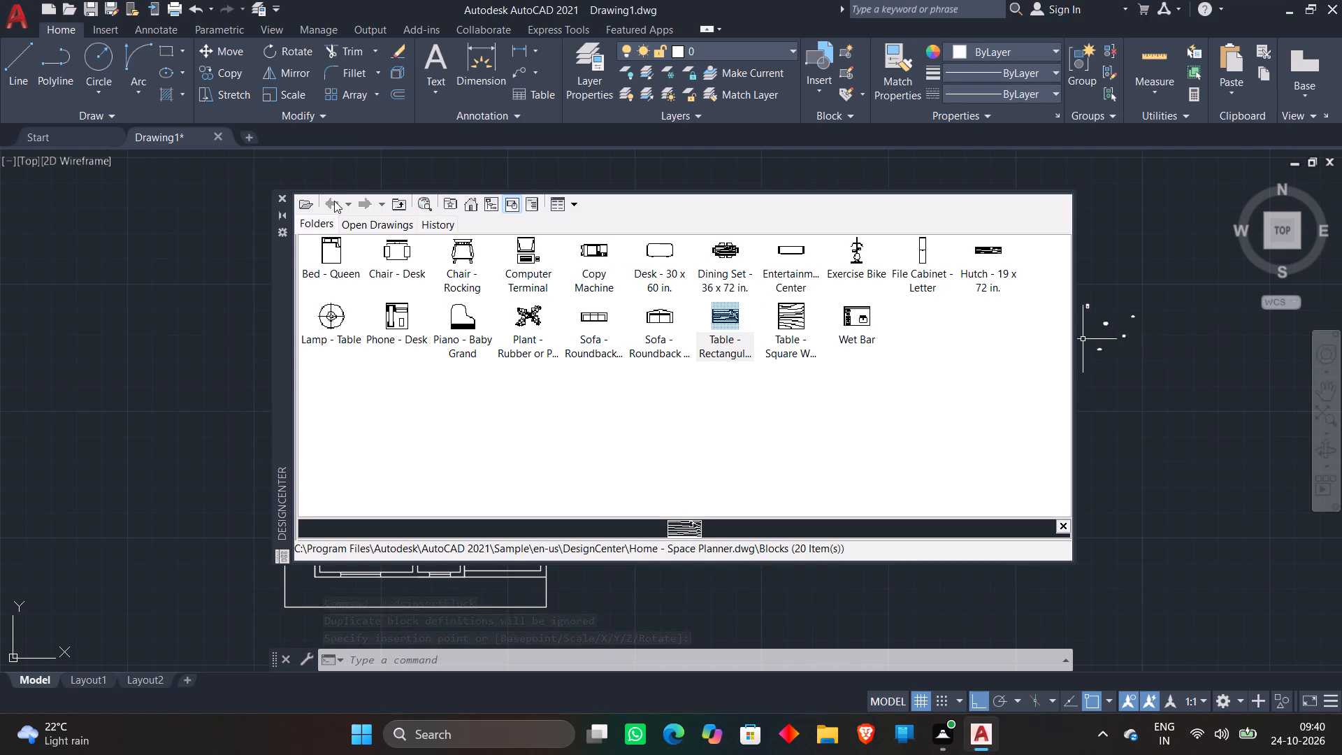
Insert the Toilet - top block from DesignCenter's House Designer.dwg blocks into the empty space east of the other furniture.
click(466, 199)
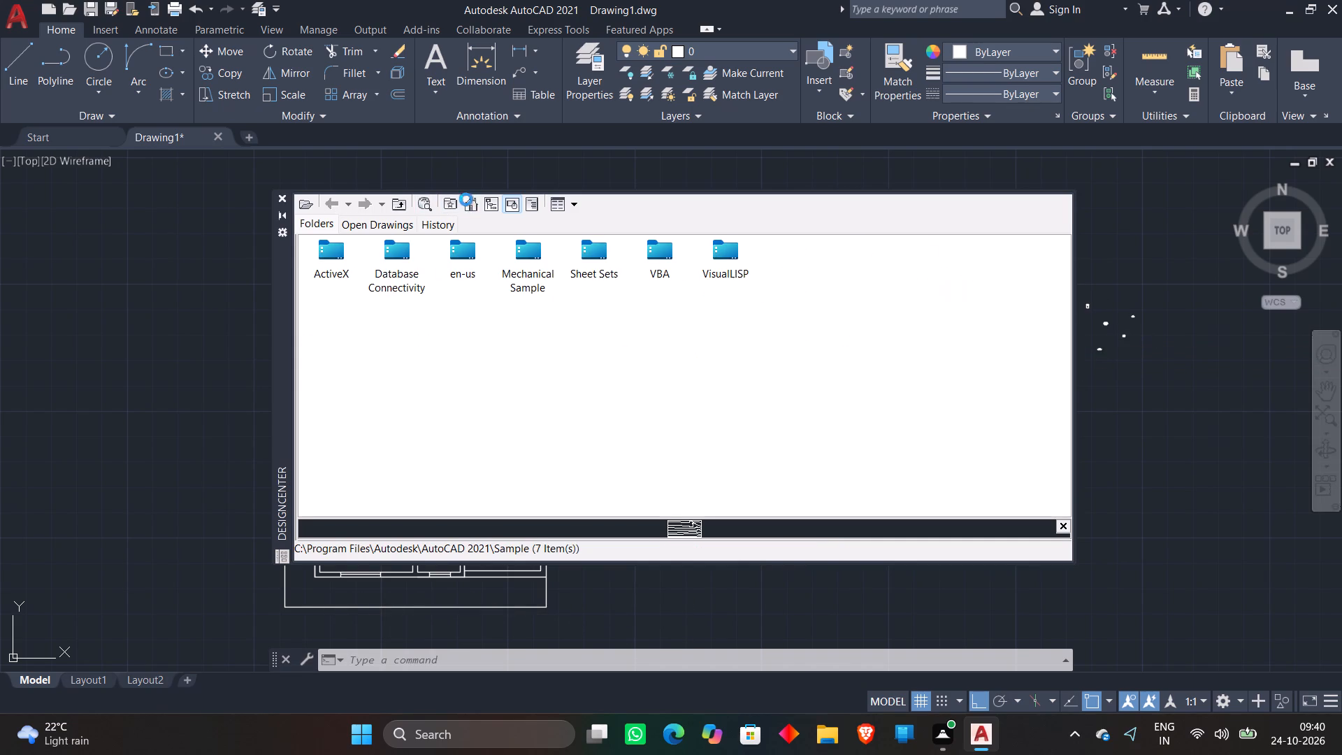
double_click(468, 245)
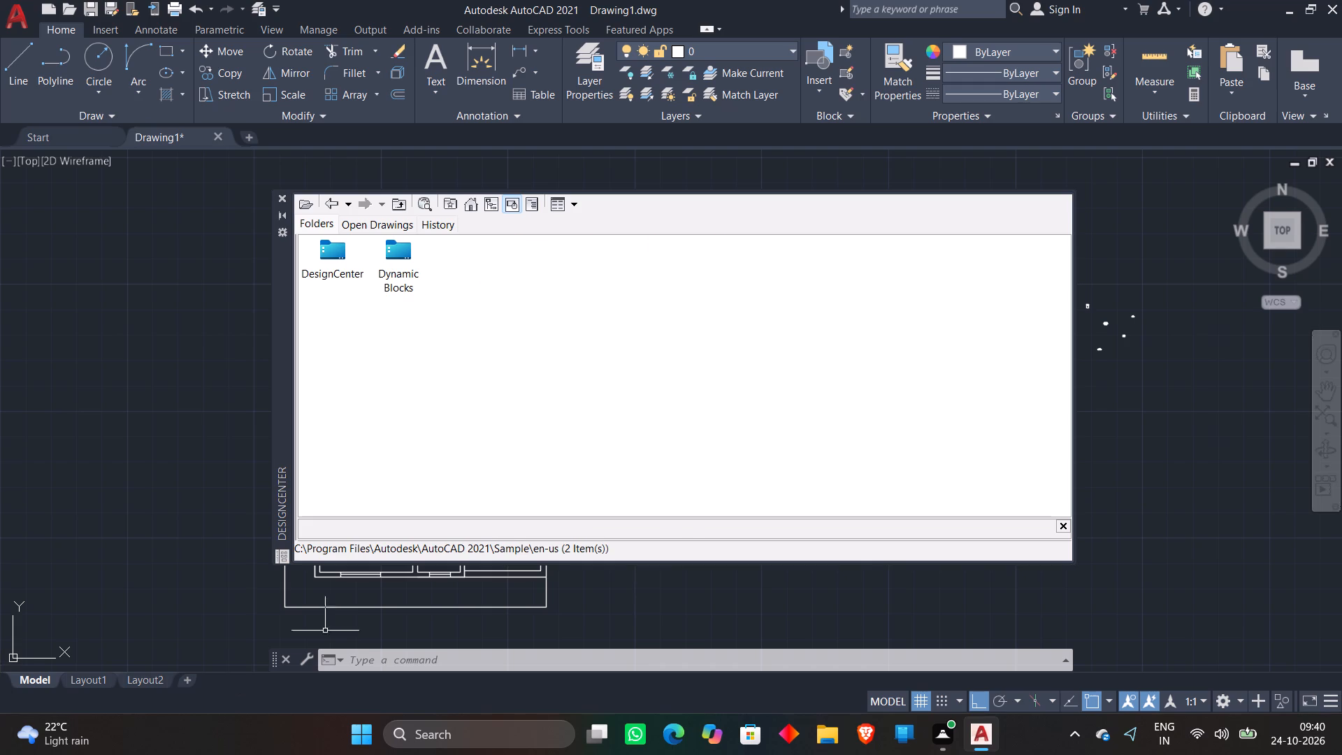
double_click(335, 262)
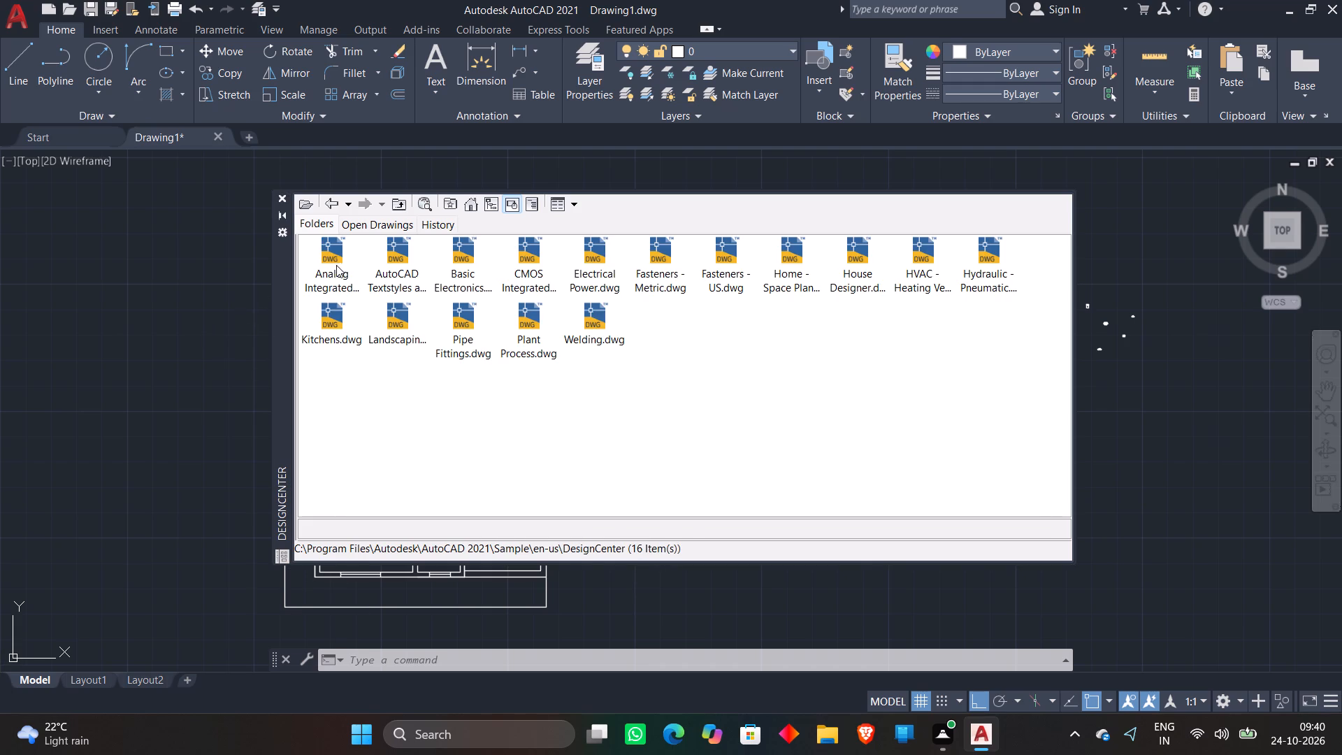
double_click(852, 258)
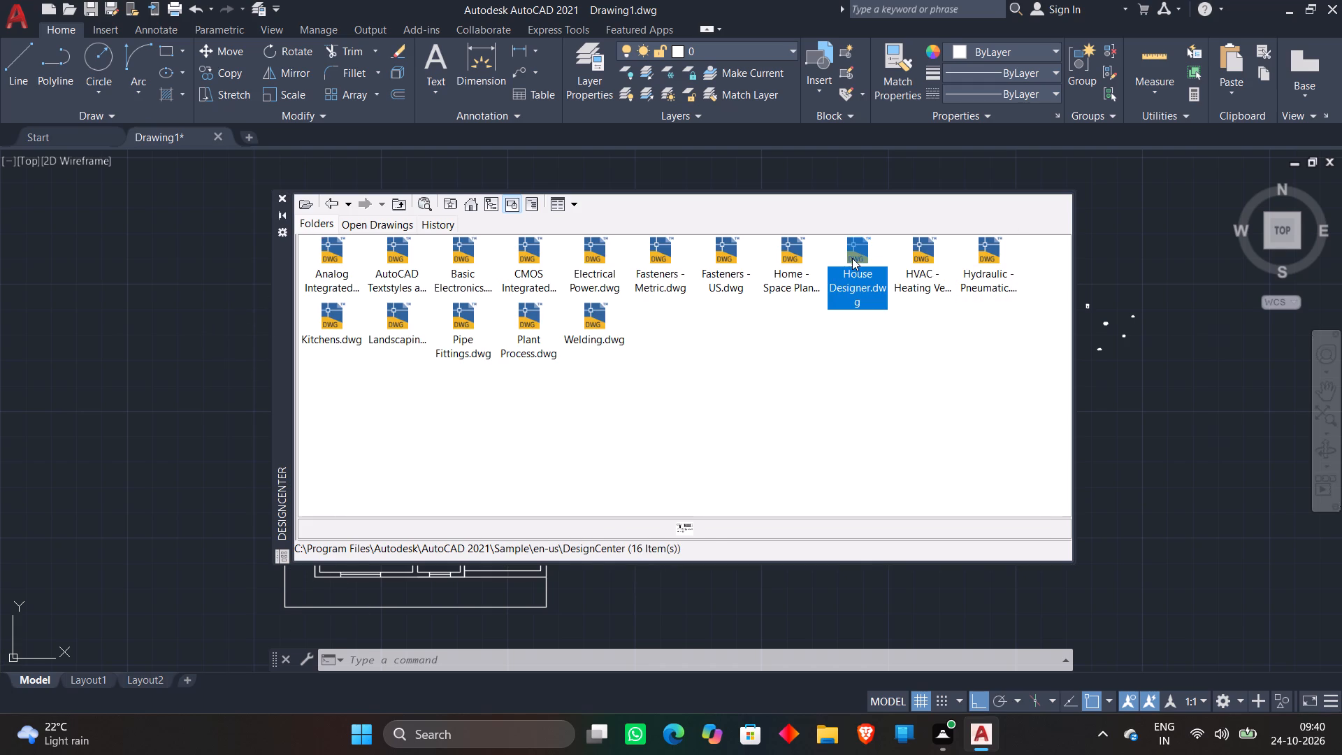
double_click(342, 258)
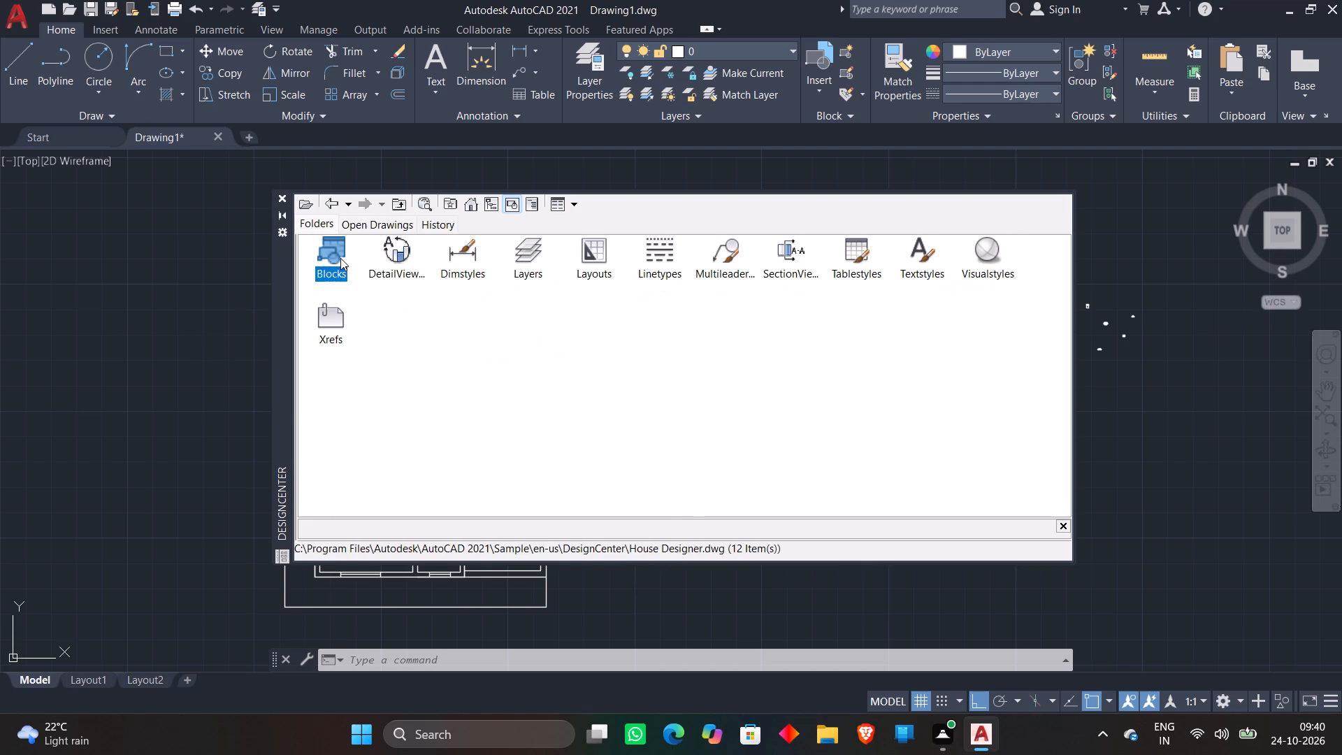
double_click(338, 257)
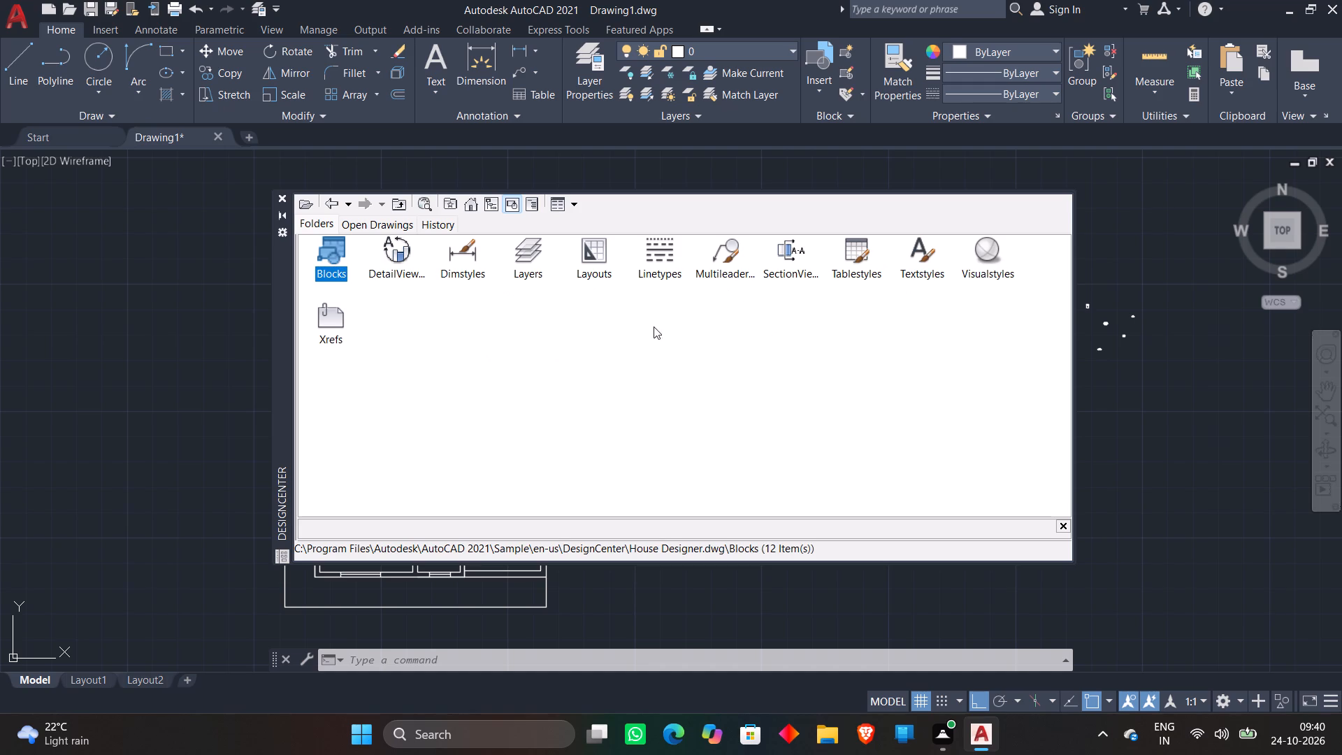
click(654, 317)
click(658, 312)
double_click(658, 310)
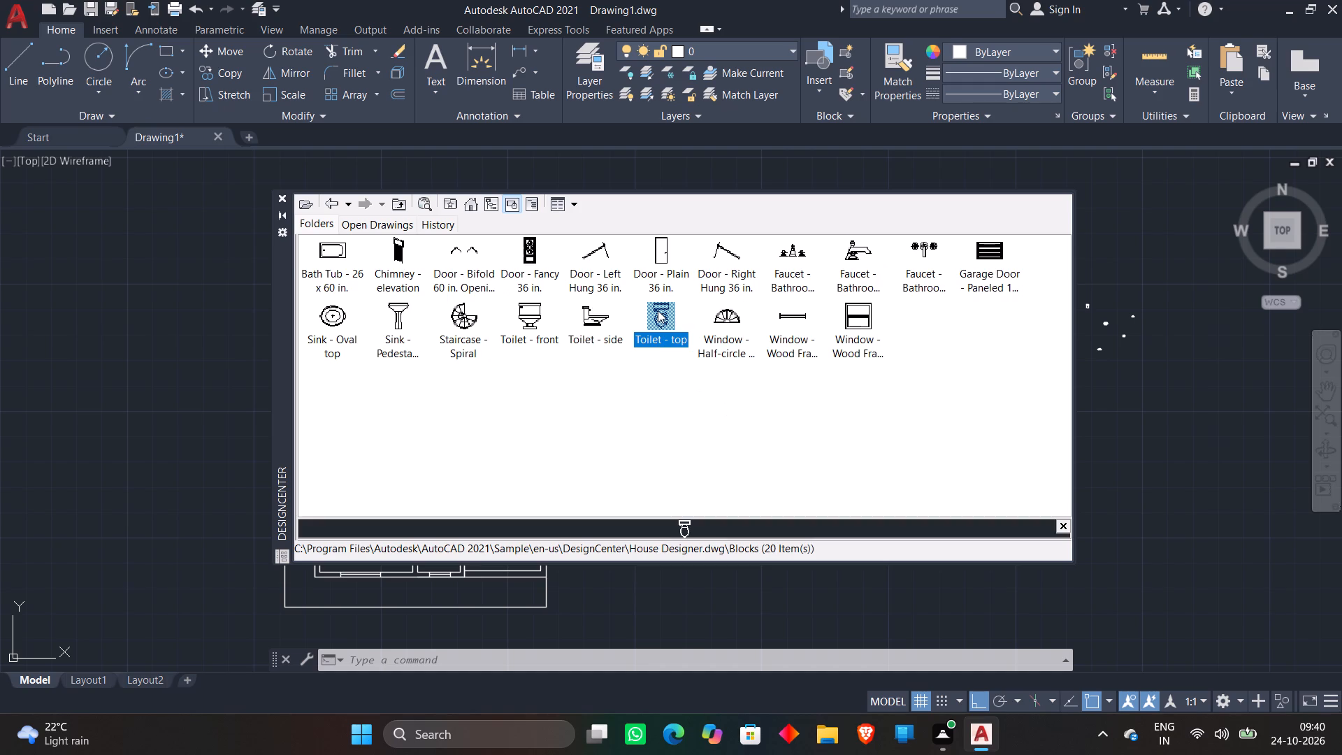
click(767, 471)
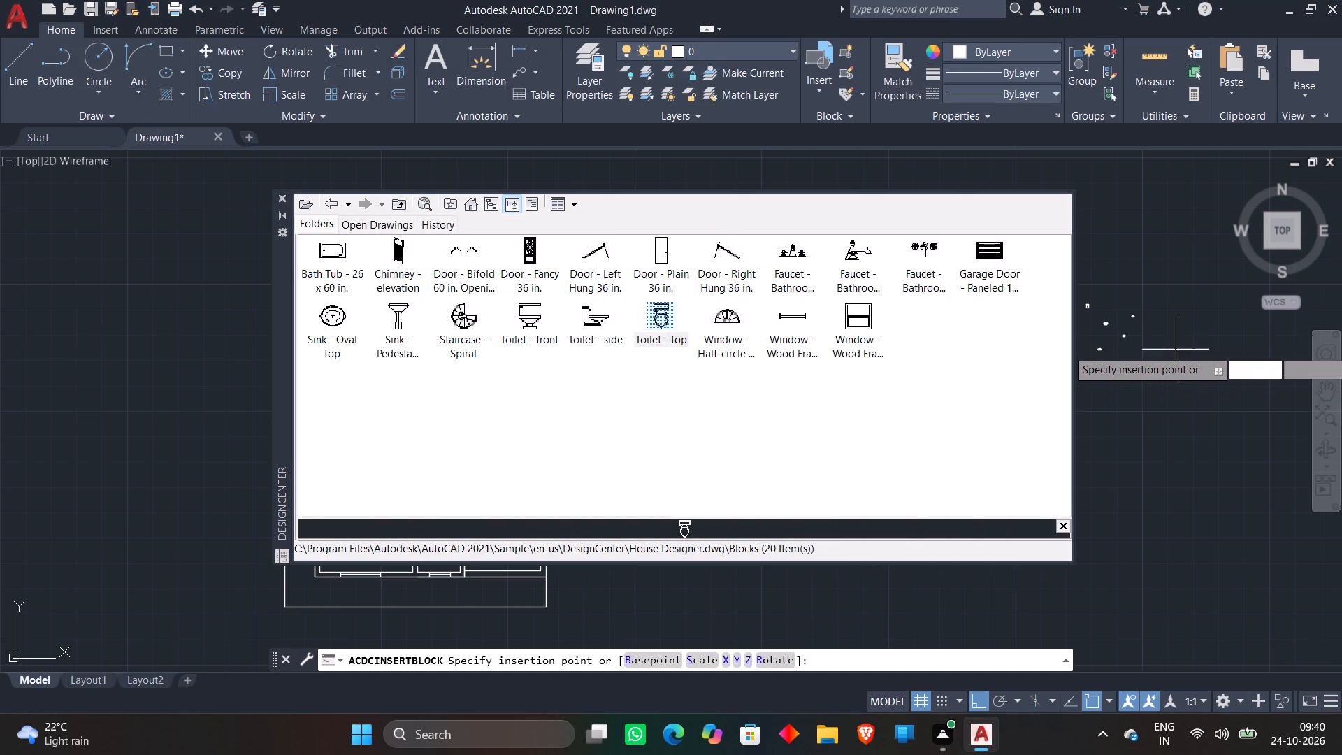
click(1157, 347)
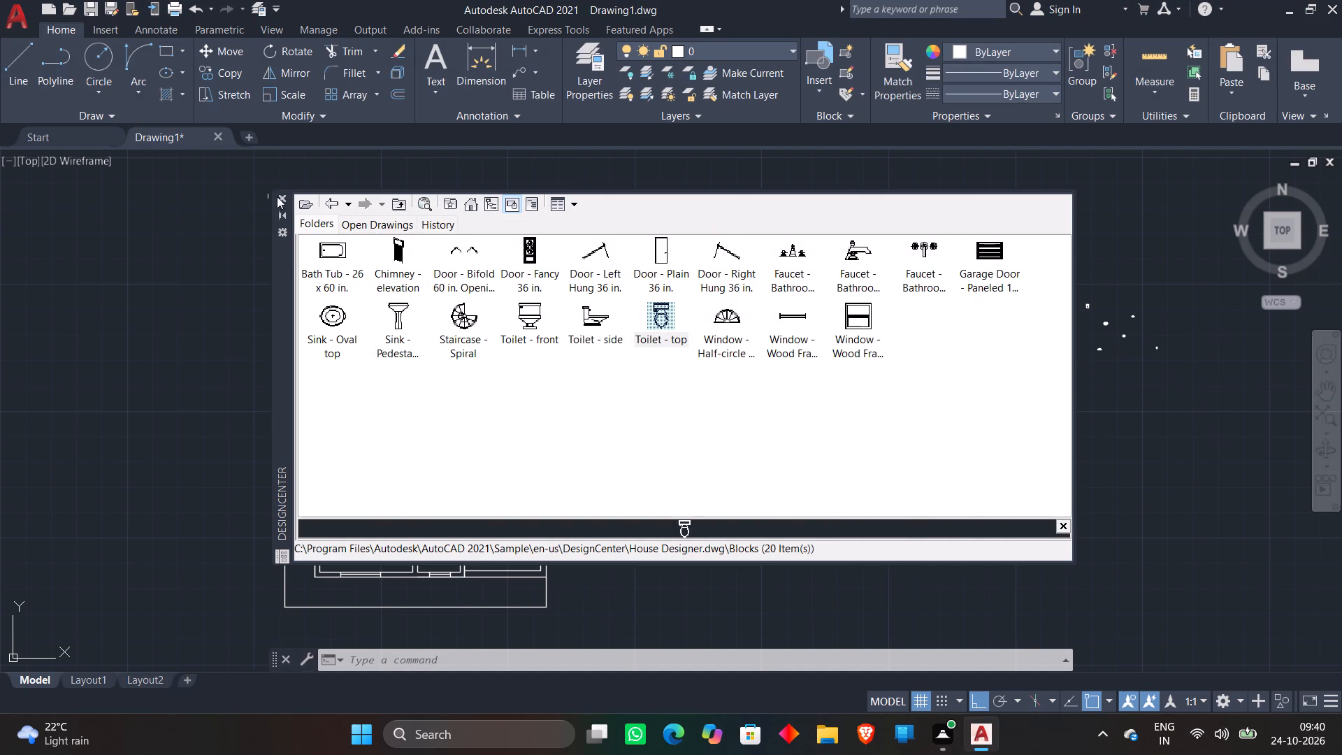
Cancel inserting the Bath Tub - 26 x 60 in. block and close DesignCenter.
double_click(325, 251)
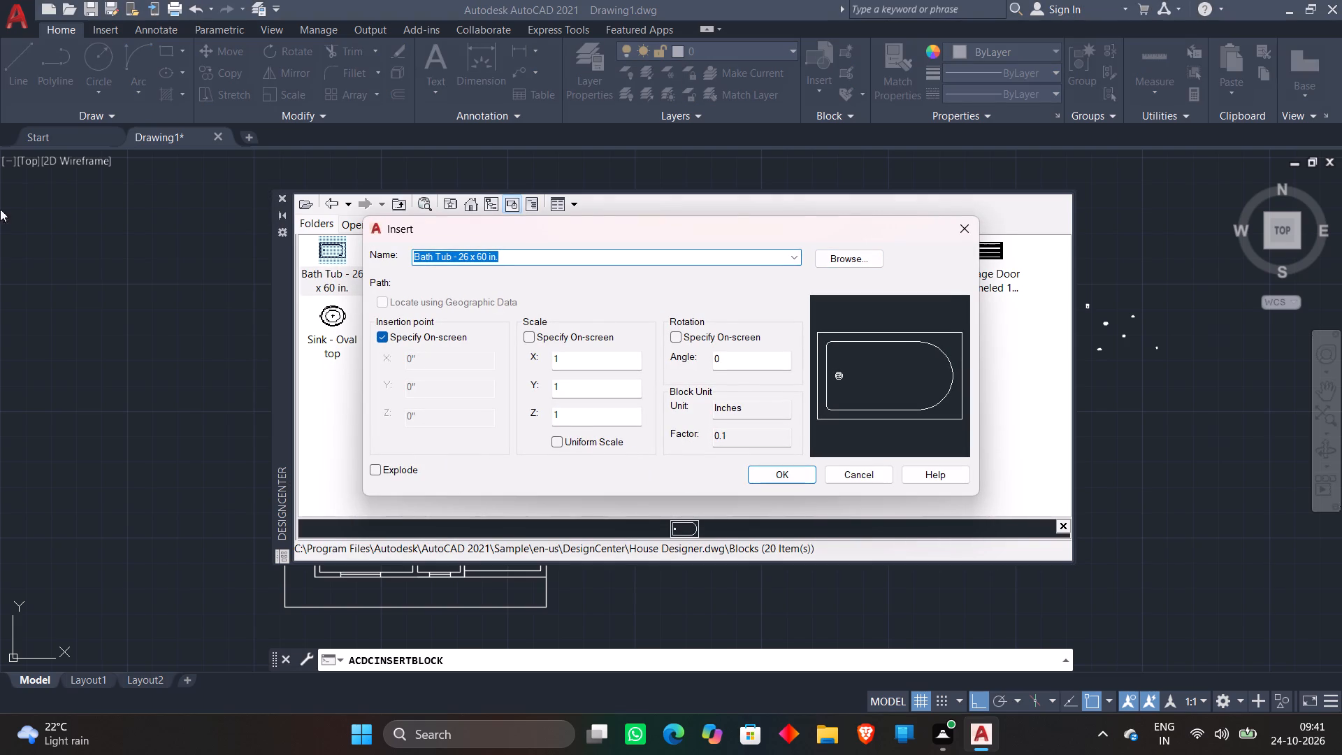
click(954, 226)
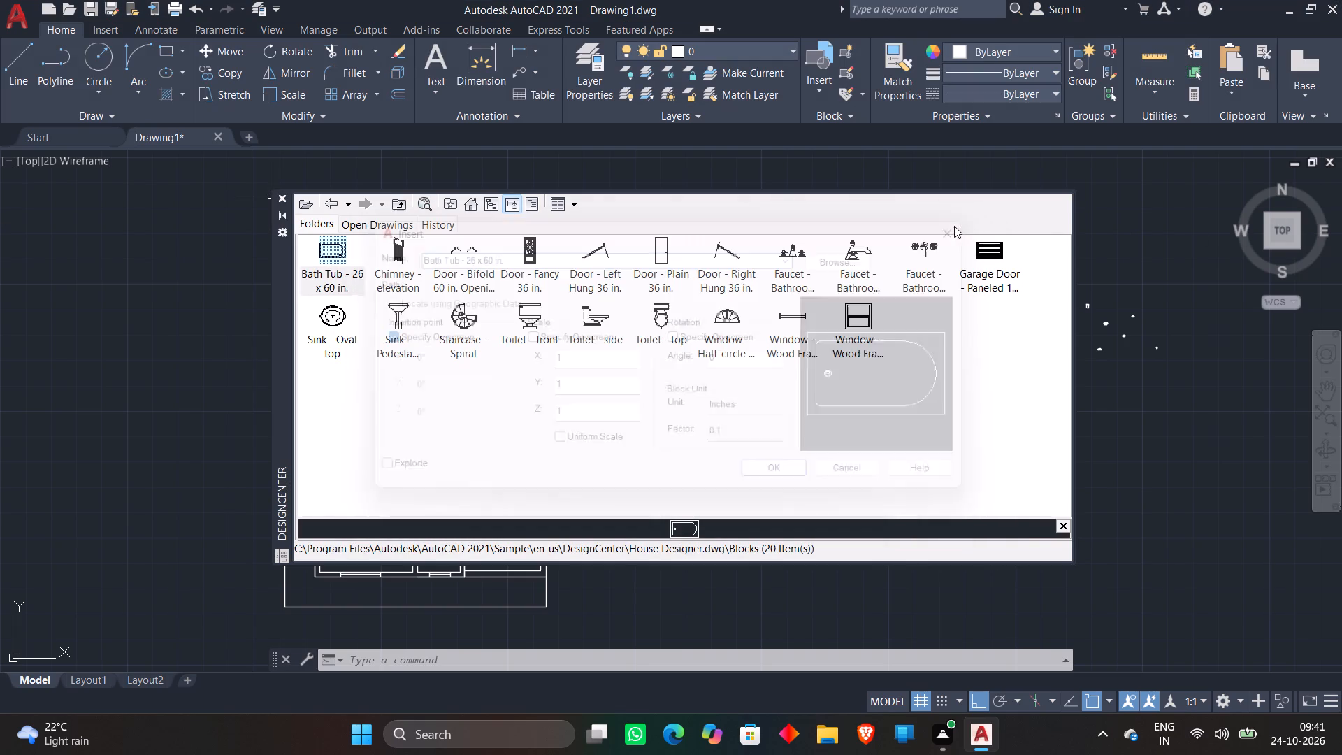
click(282, 195)
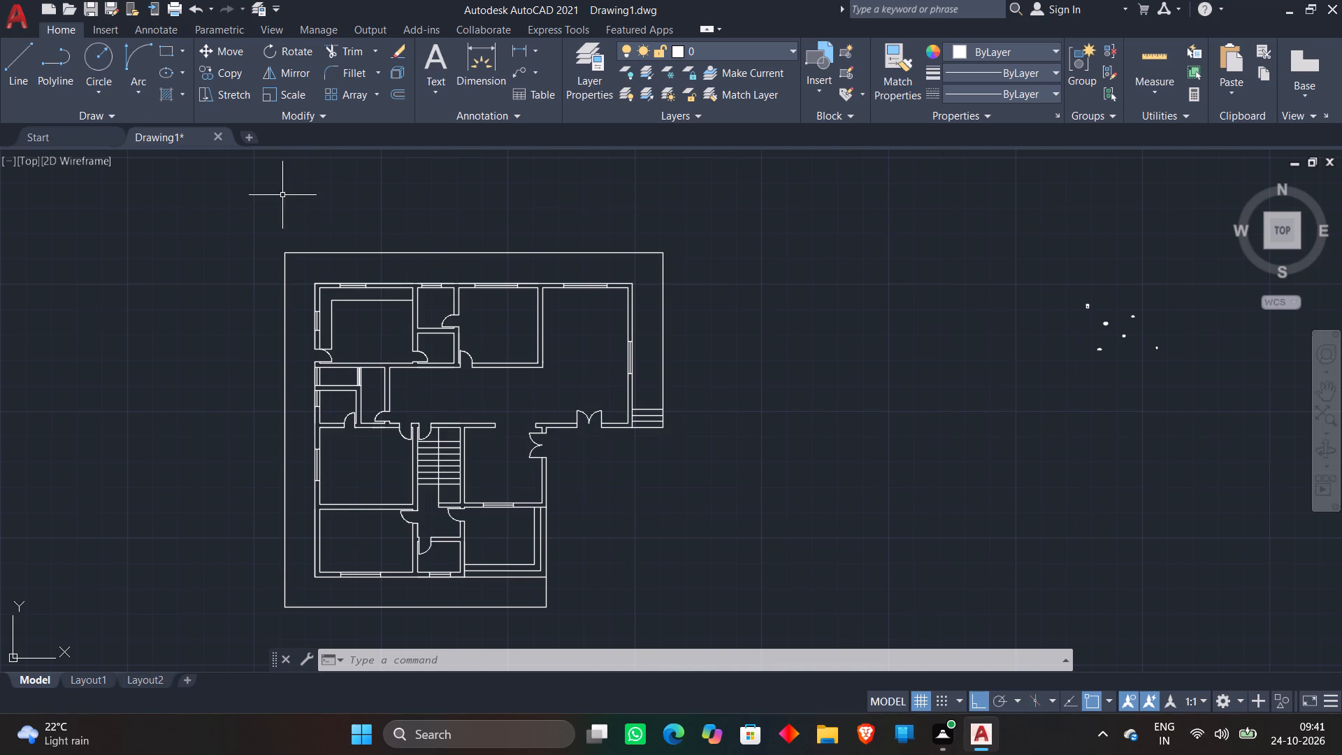
Move all the inserted furniture blocks straight west, closer to the plan's east boundary.
click(1260, 400)
click(1006, 280)
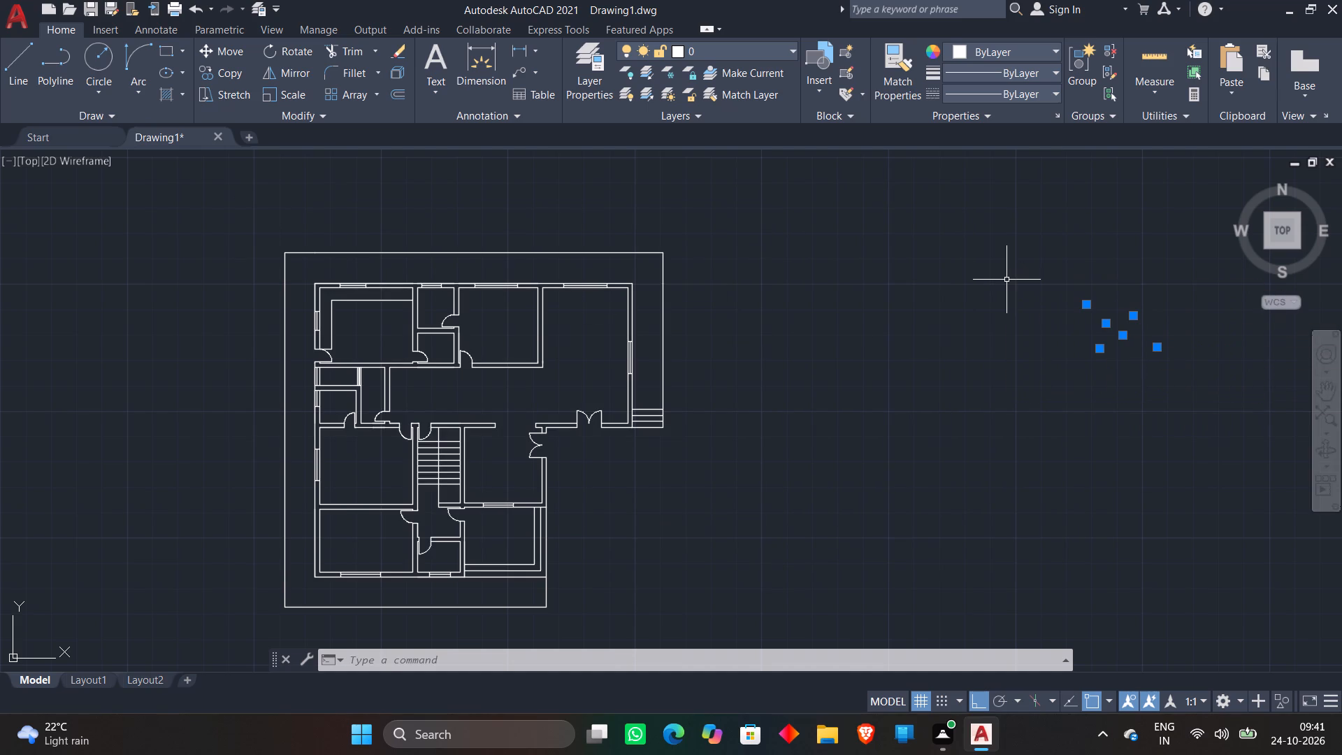
click(229, 47)
click(1143, 357)
click(828, 427)
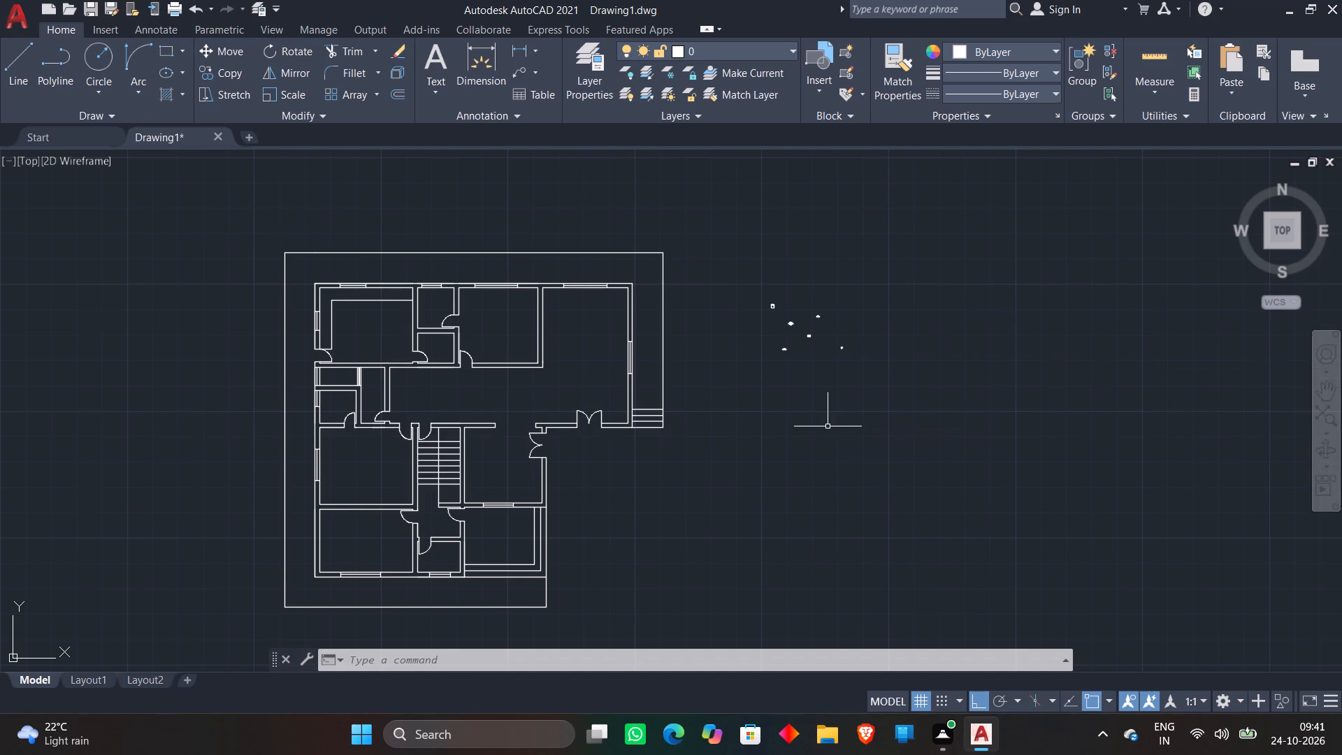
Move the bed block into the north bedroom between the small north room and the large northeast room.
scroll(757, 261, up, 3)
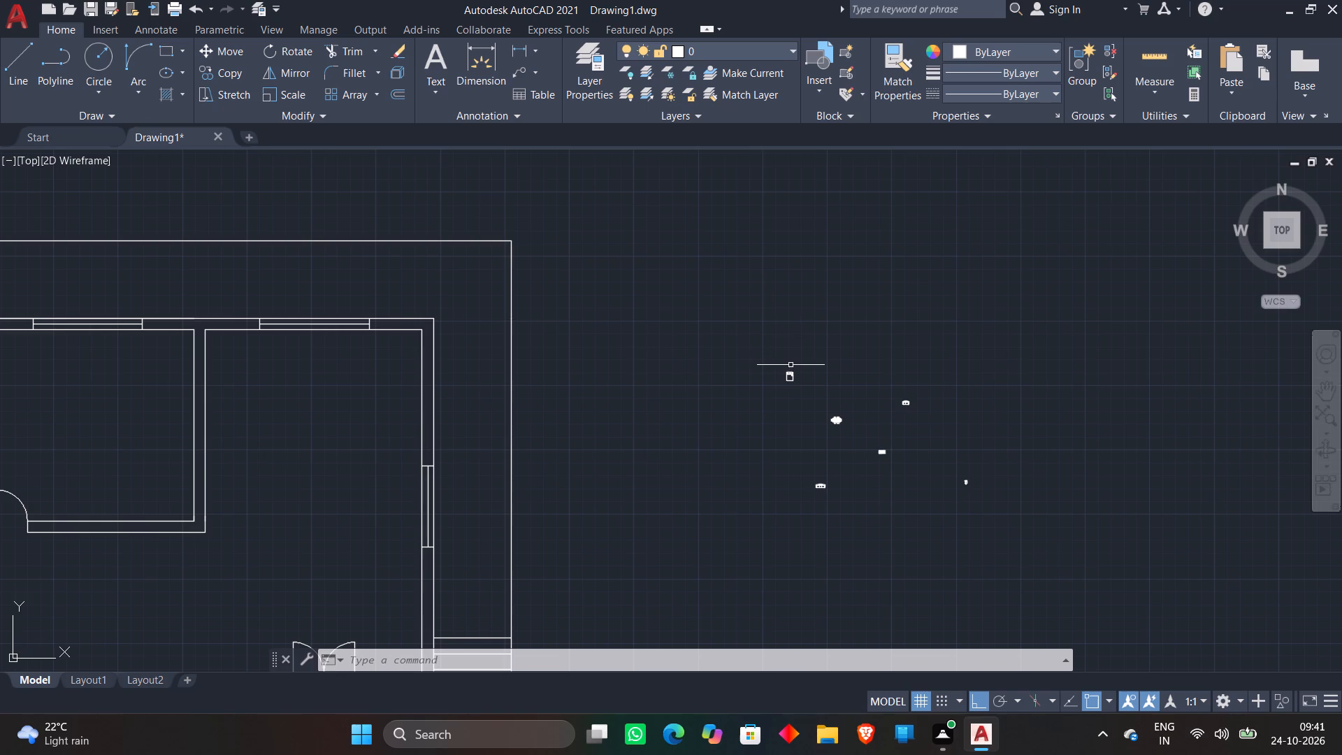
scroll(791, 365, up, 3)
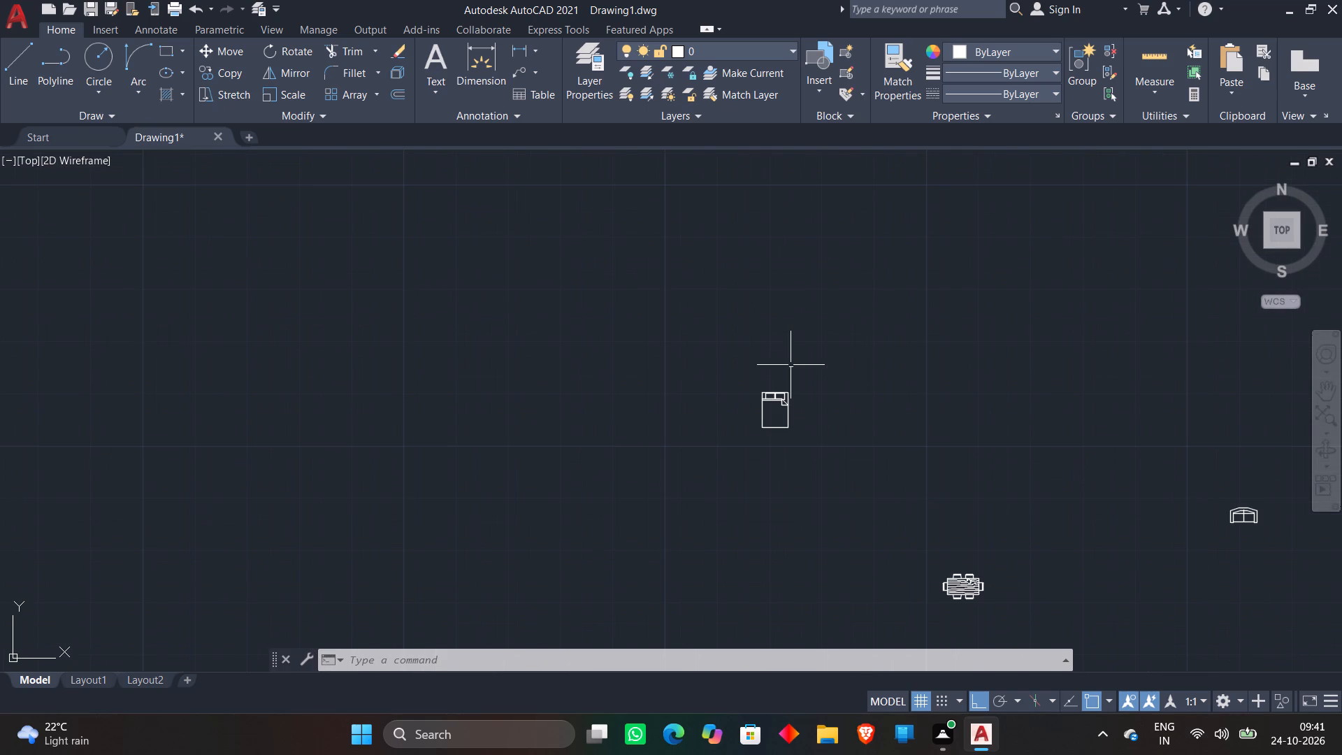
scroll(832, 347, down, 4)
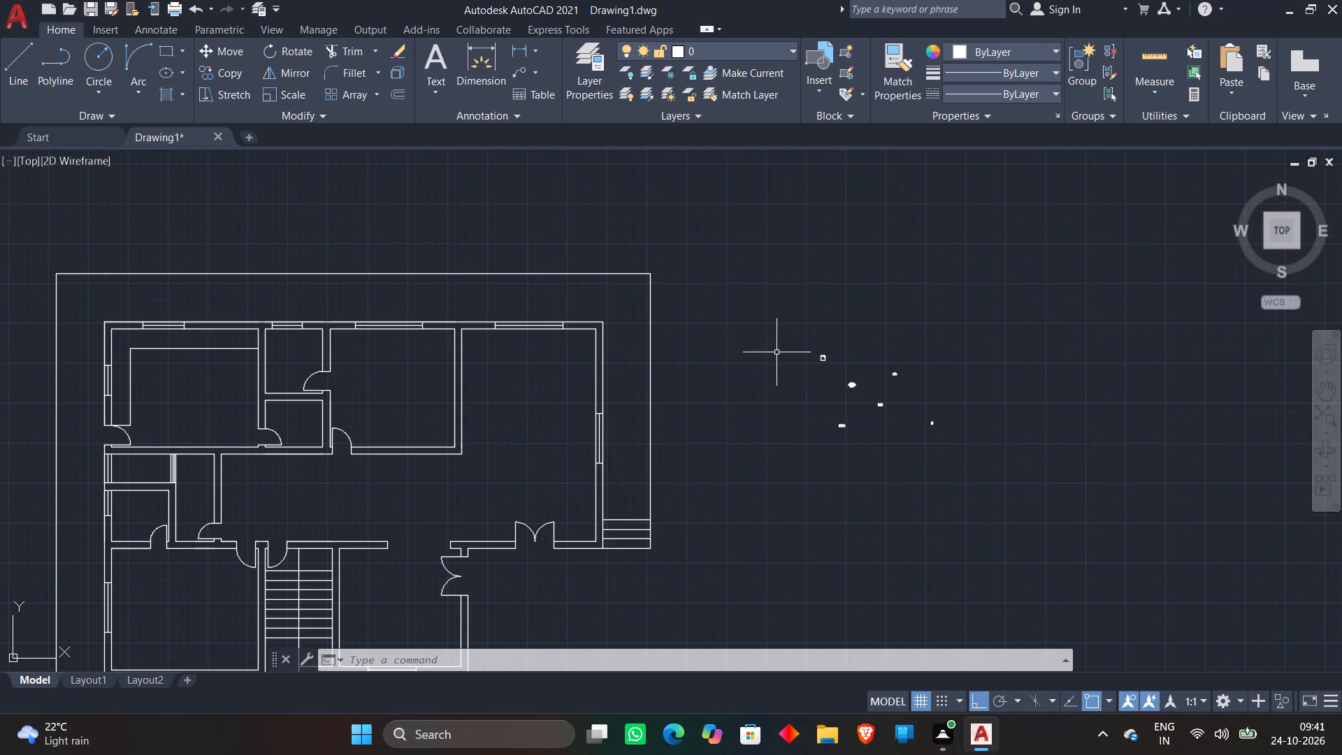
scroll(778, 347, up, 2)
click(909, 398)
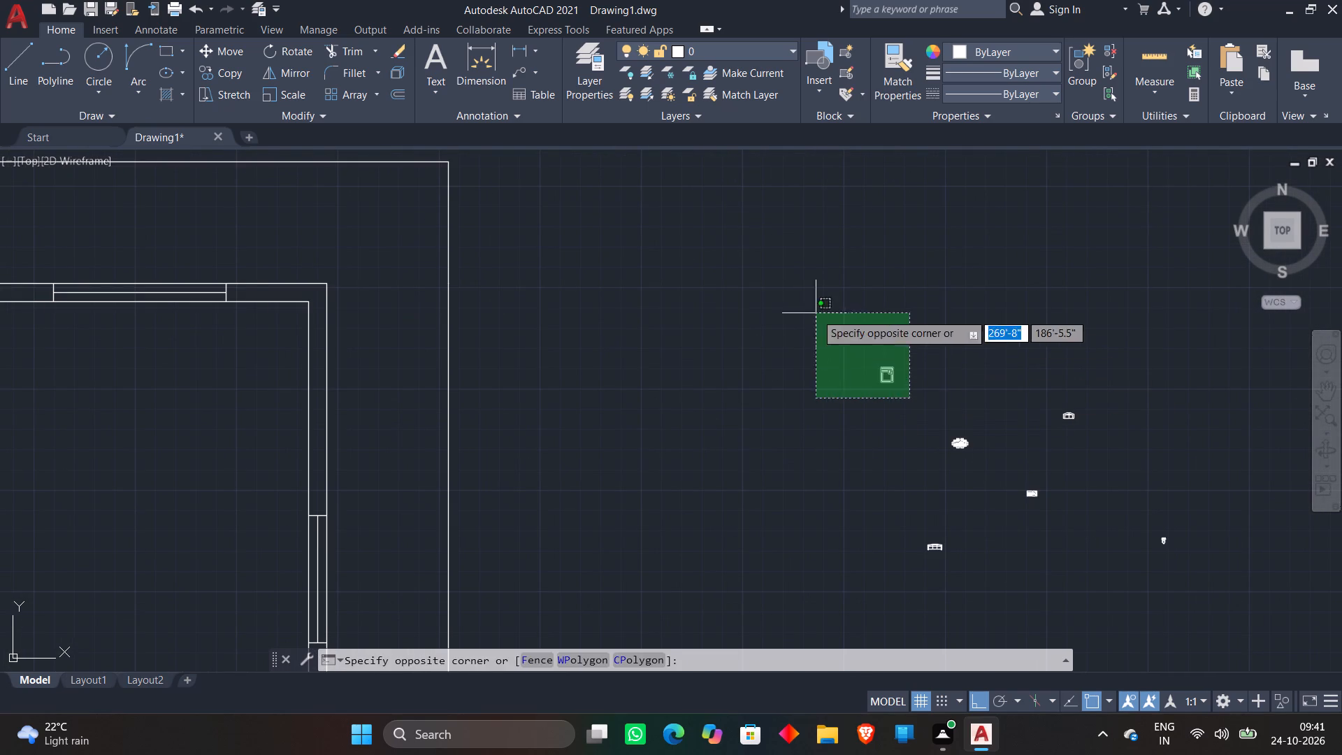
click(816, 312)
click(226, 48)
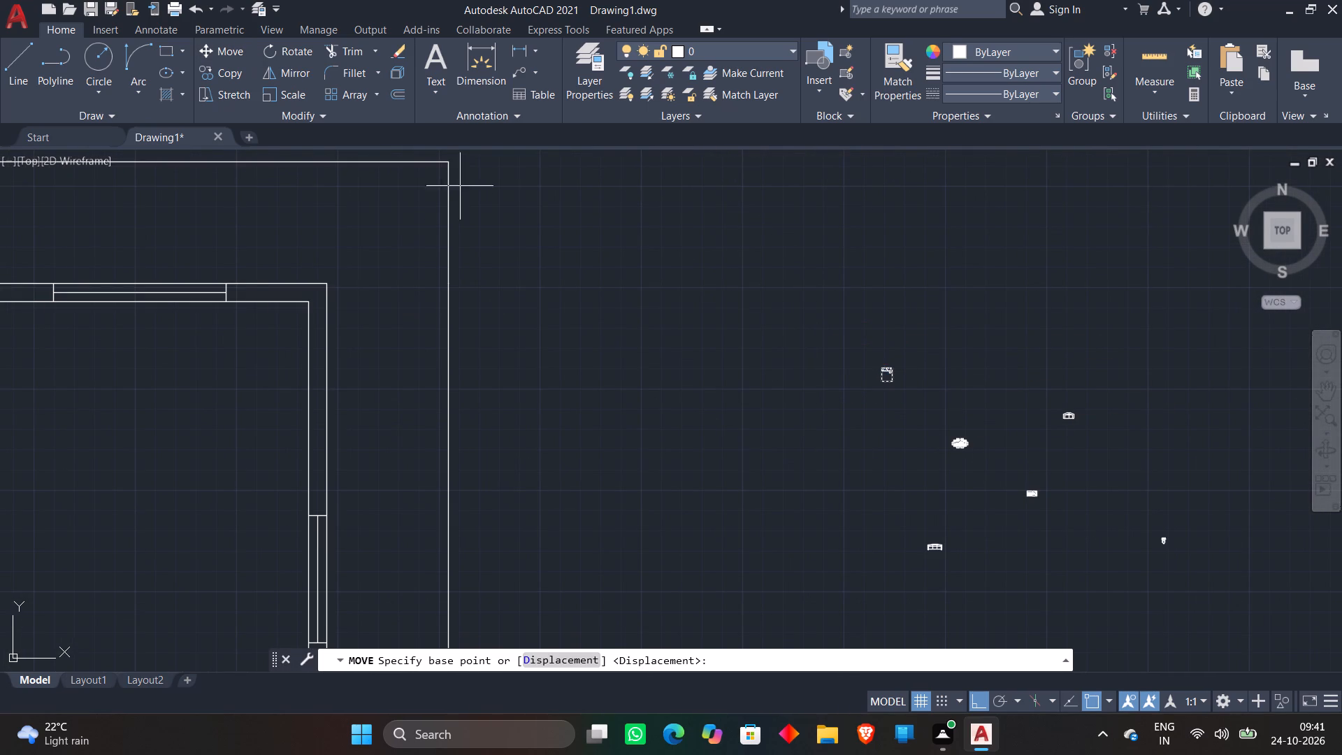
click(894, 381)
scroll(746, 390, down, 3)
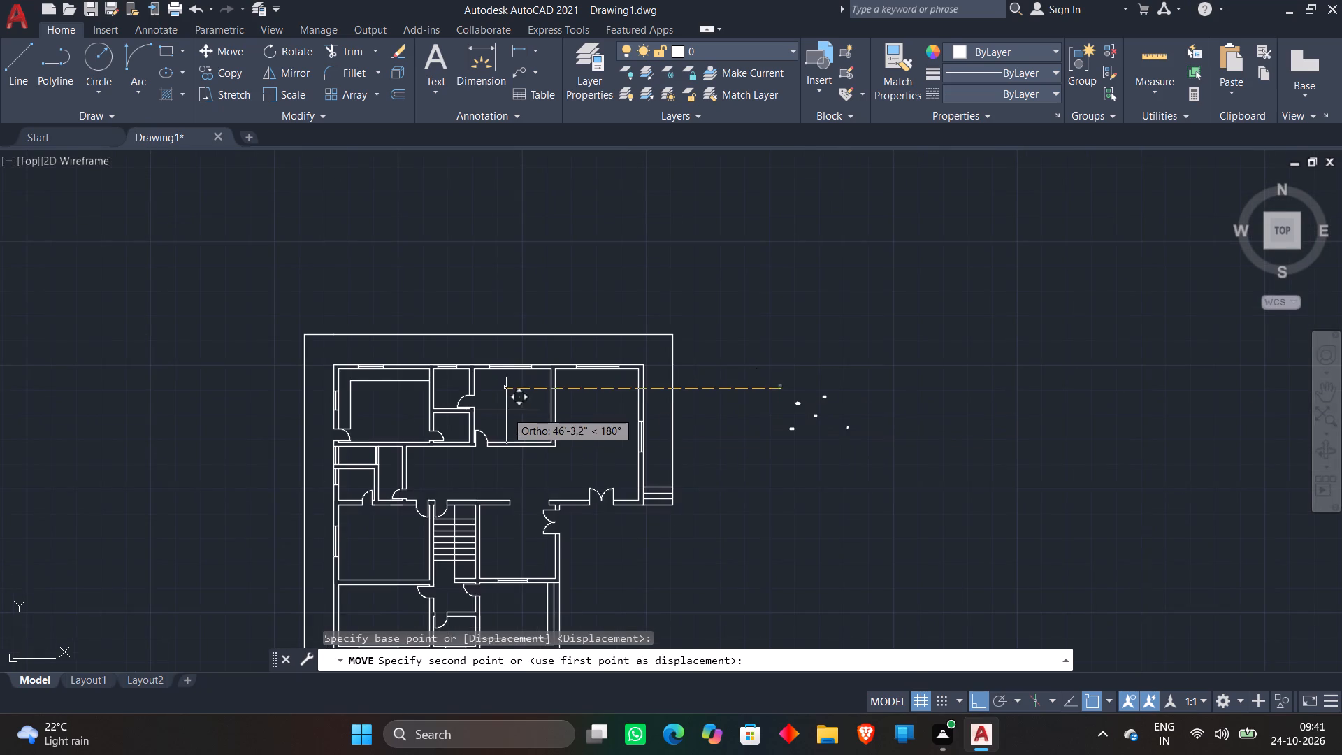
scroll(506, 410, up, 2)
click(519, 396)
Scale the bed up freehand from its southwest corner to a realistic size for the bedroom.
scroll(482, 294, up, 3)
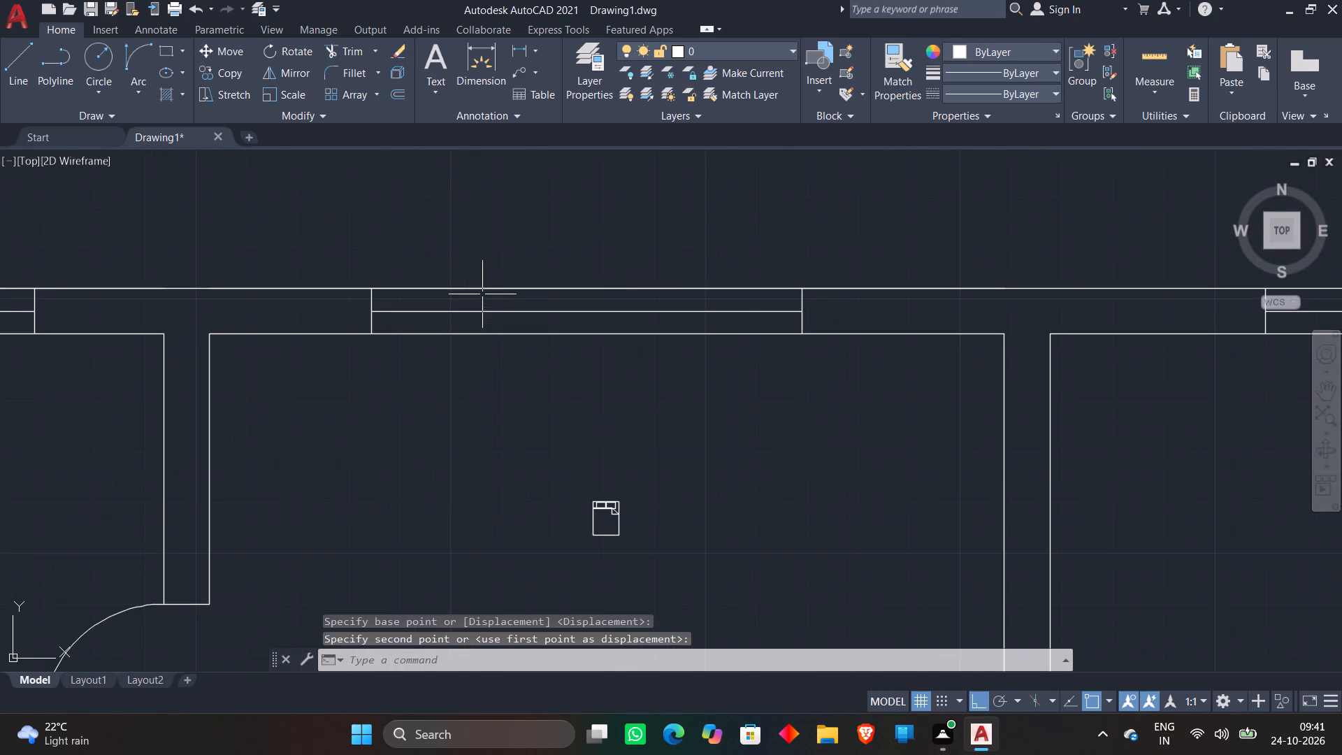
scroll(568, 424, down, 4)
scroll(563, 430, up, 2)
click(561, 427)
click(651, 511)
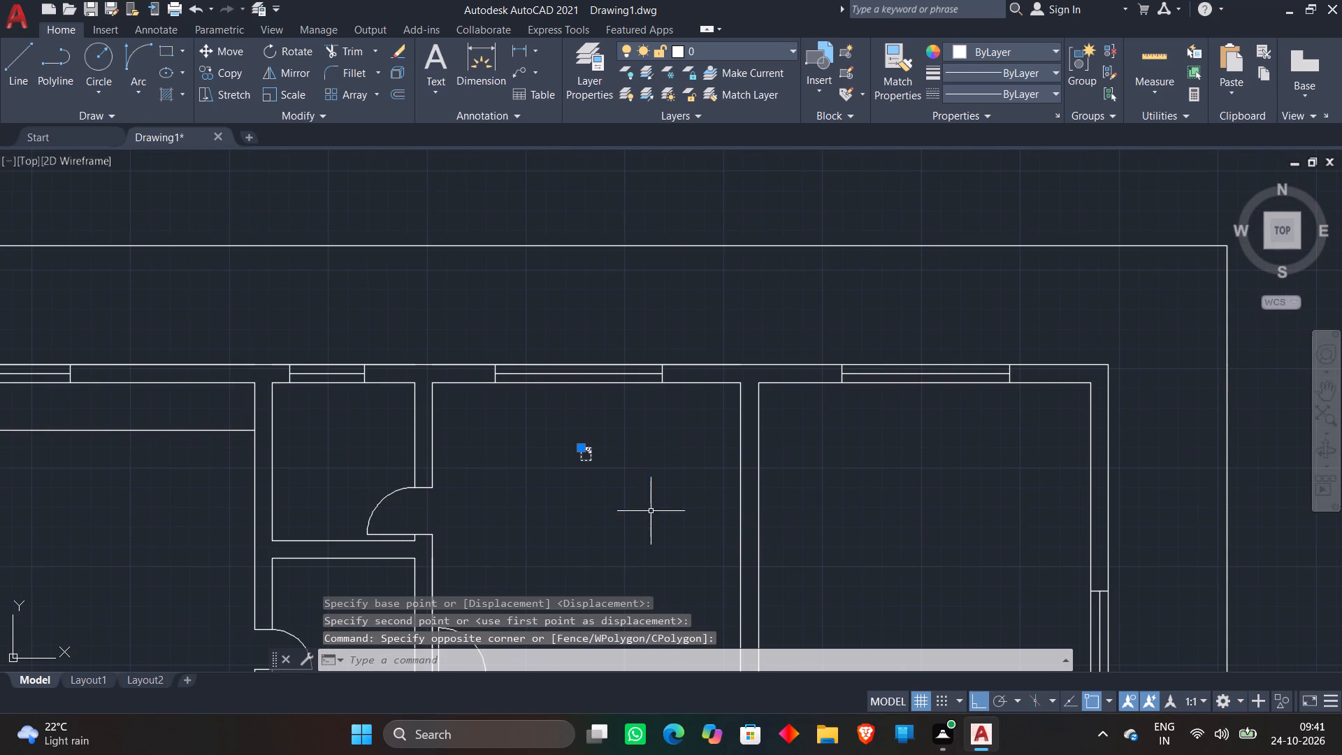
right_click(642, 468)
click(656, 452)
click(579, 464)
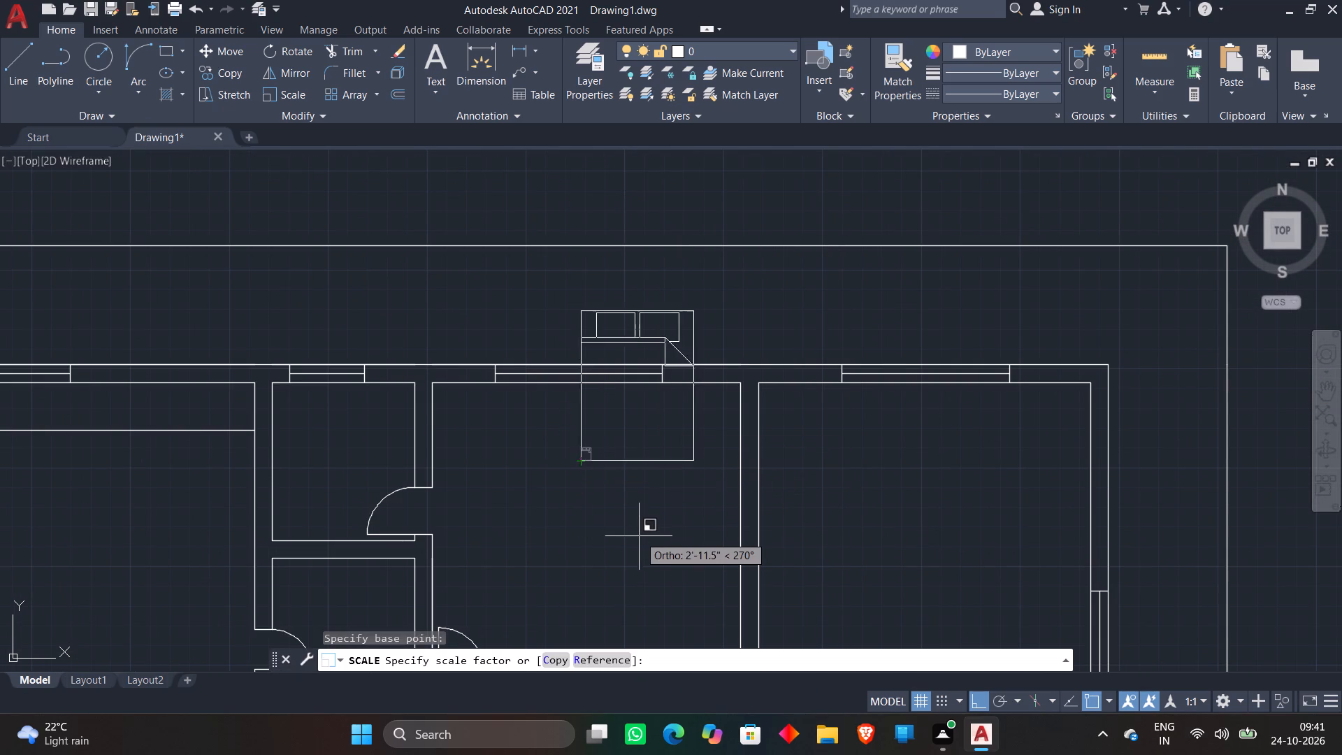
scroll(639, 533, down, 2)
click(643, 539)
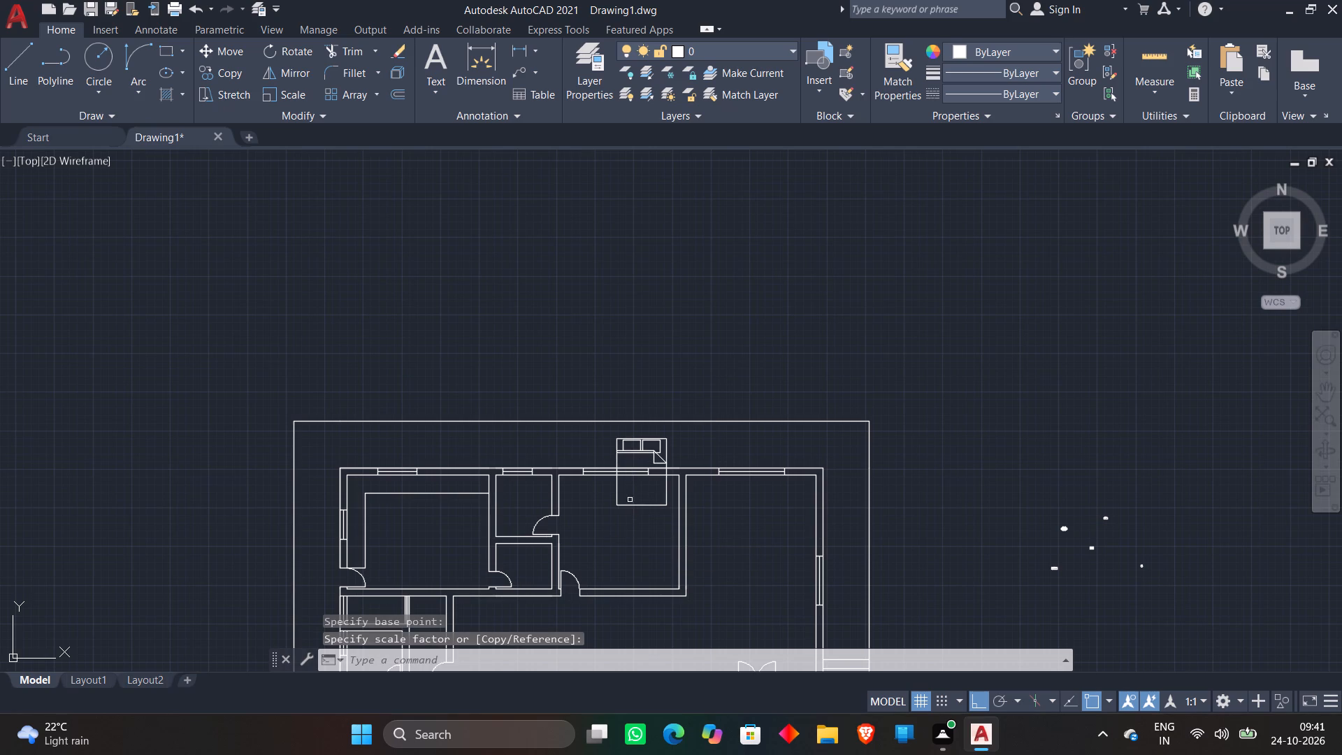
Move the enlarged bed fully inside the north bedroom with ortho off, its headboard just south of the window.
click(630, 501)
click(623, 508)
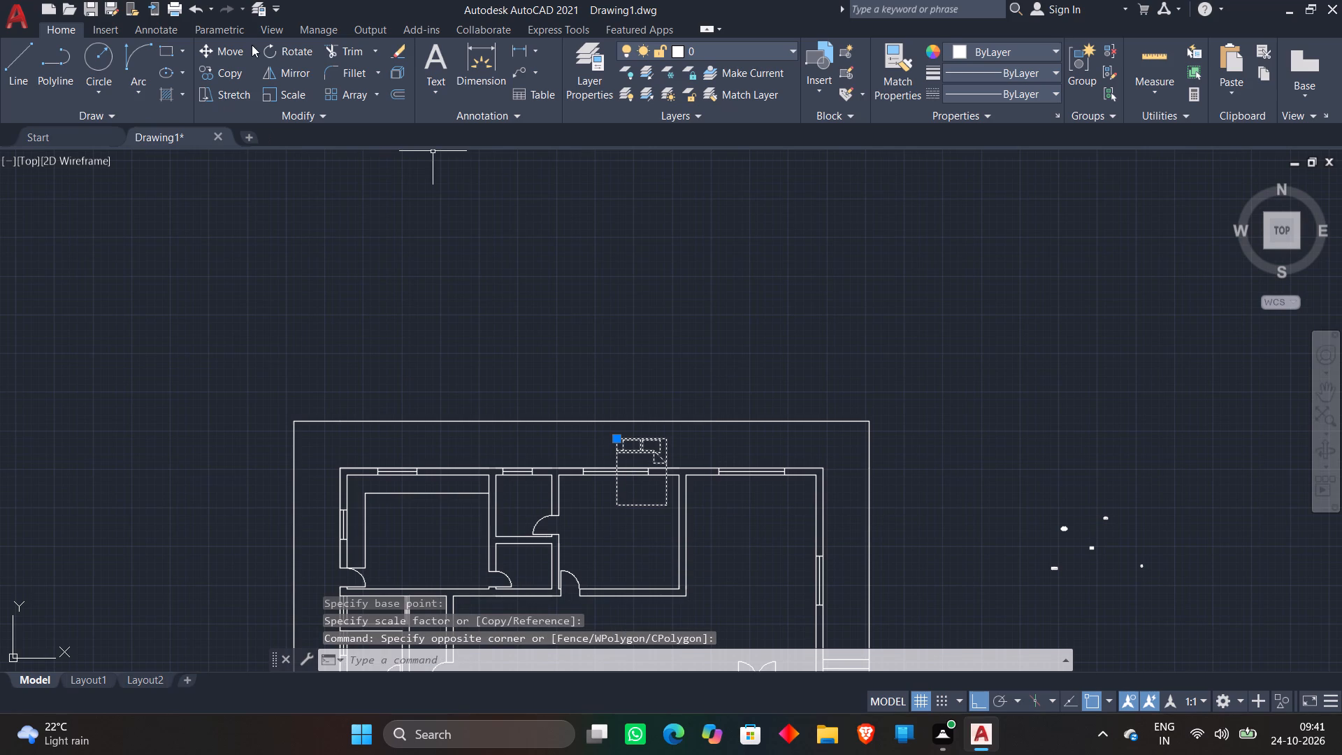
click(226, 43)
click(653, 496)
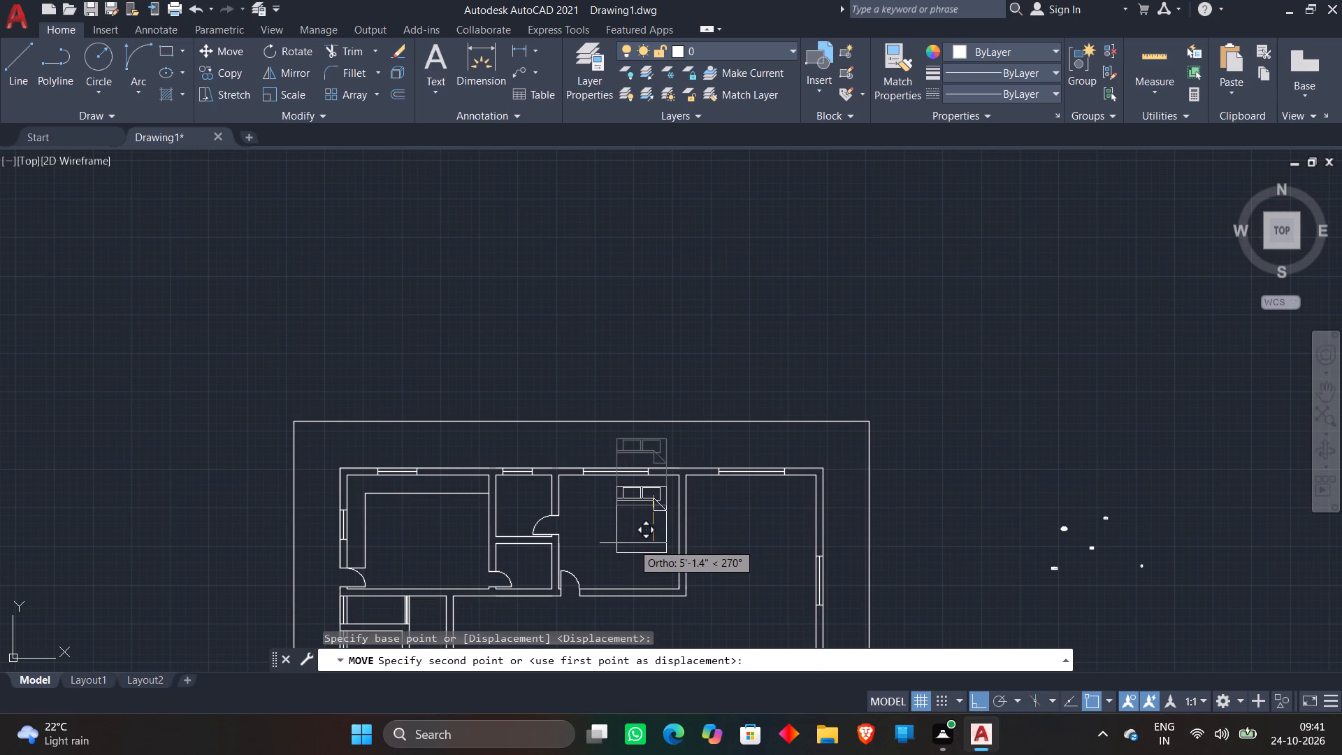
key(F8)
scroll(633, 541, up, 3)
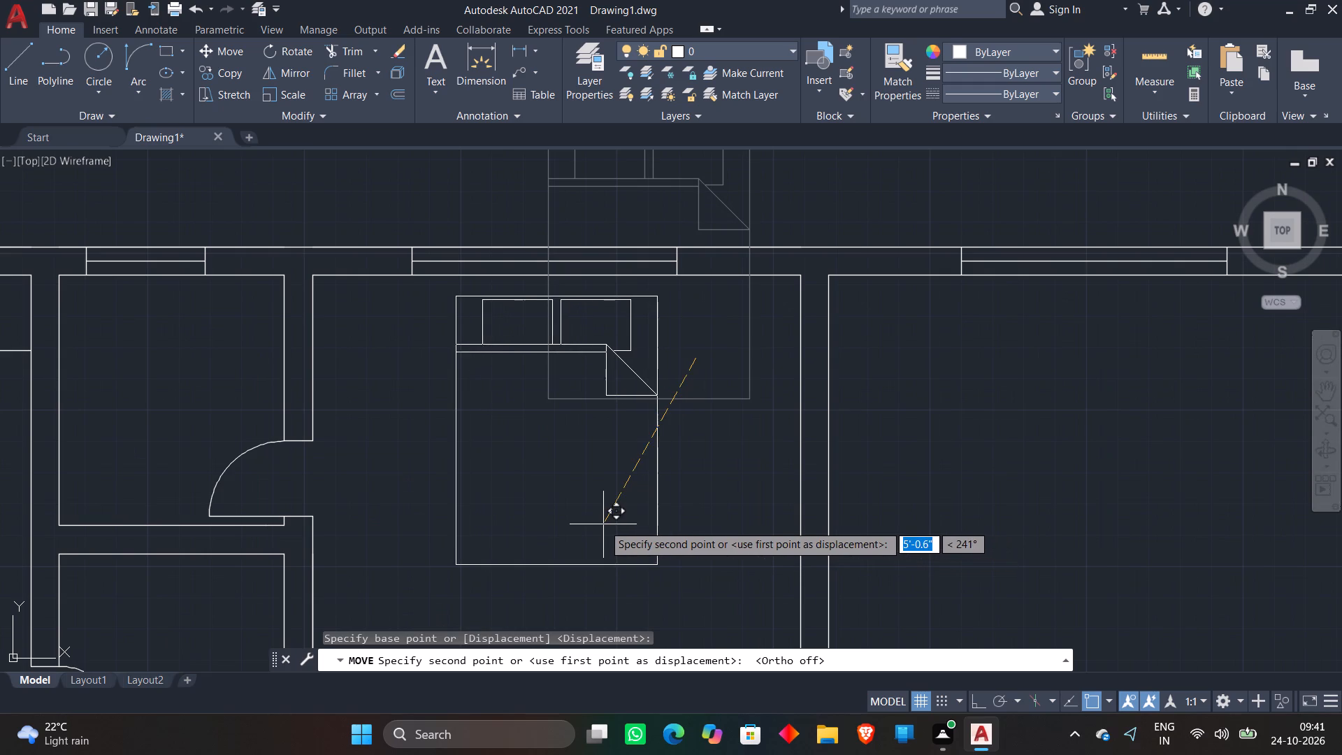
click(603, 524)
scroll(898, 452, down, 3)
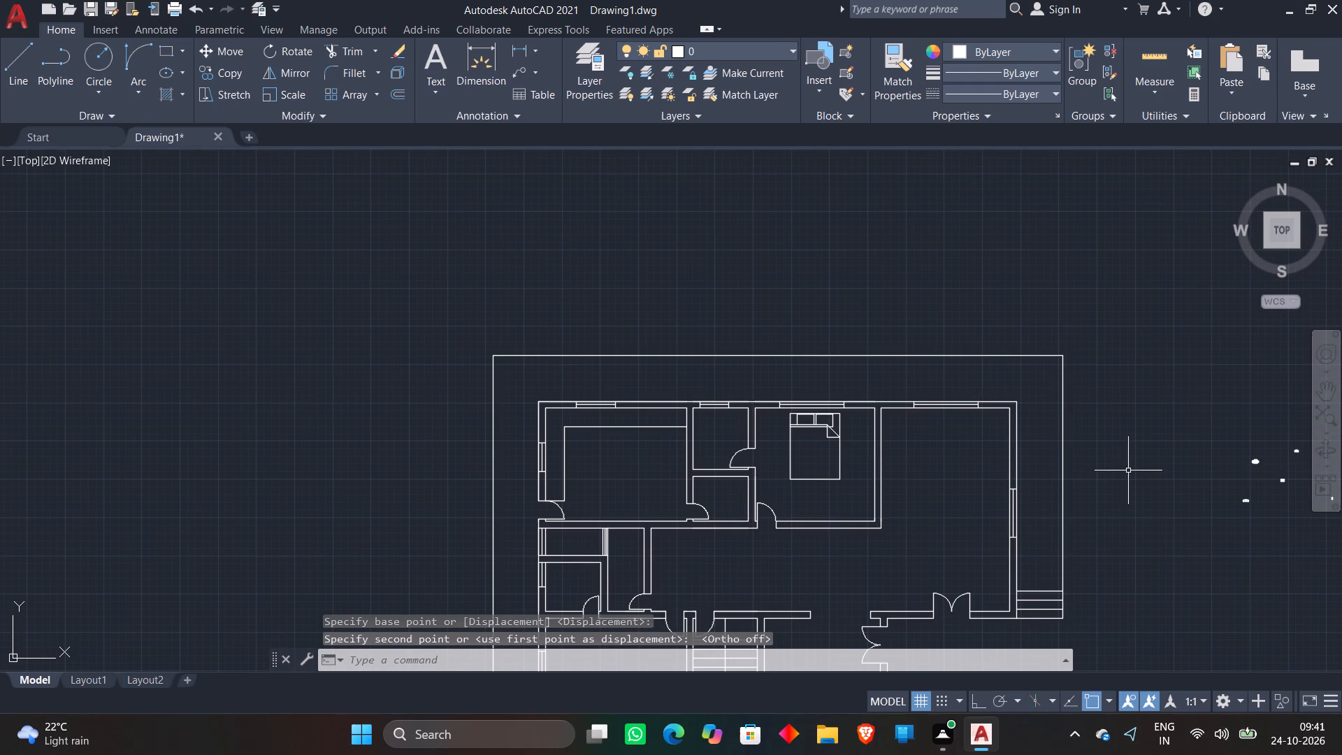
Copy the bed from the north bedroom into the bedroom just west of the staircase.
click(810, 481)
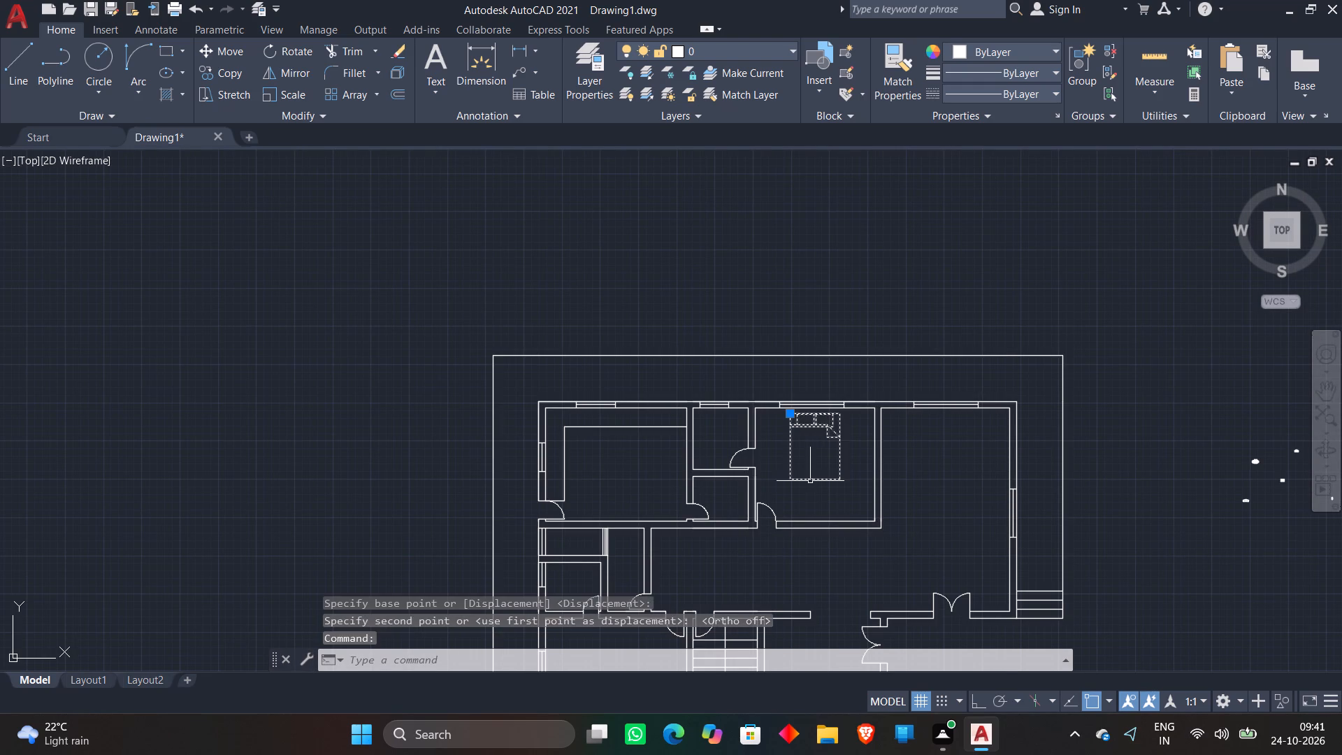
right_click(809, 474)
click(832, 429)
click(818, 438)
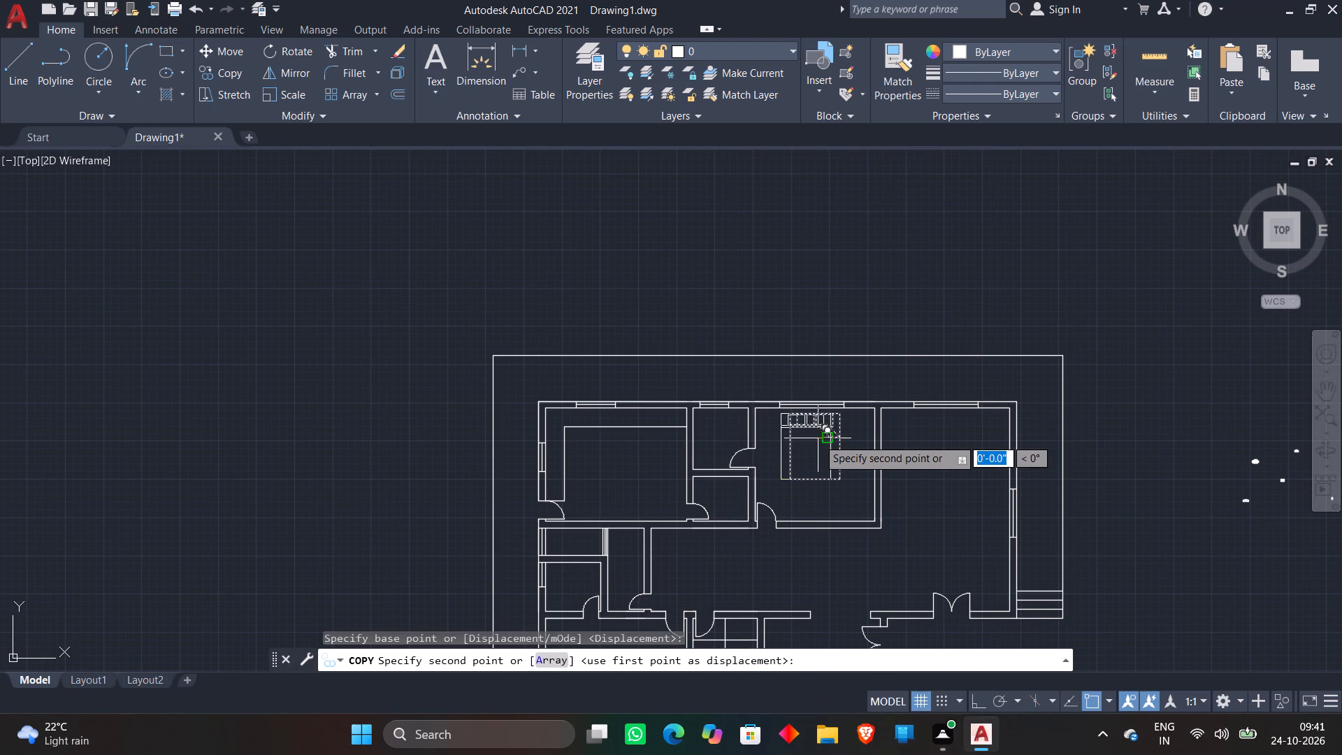
scroll(876, 432, down, 2)
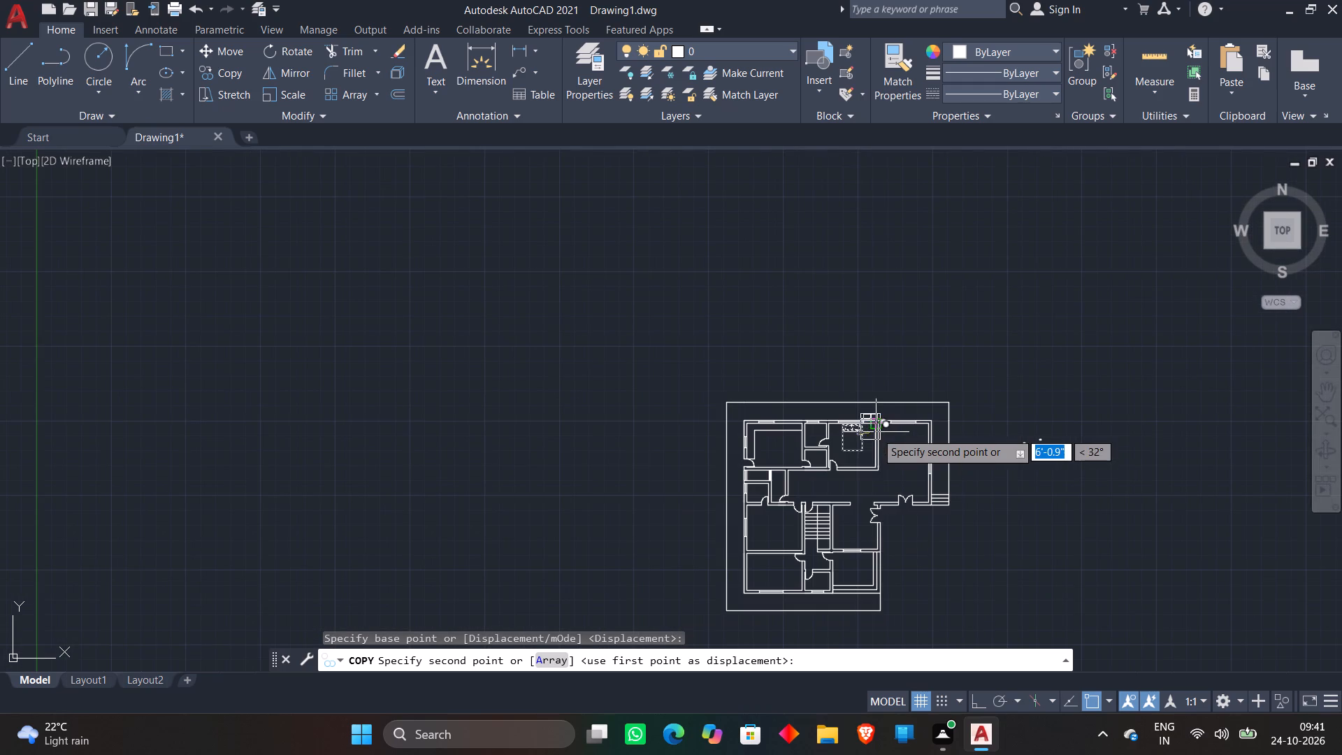
scroll(776, 531, up, 3)
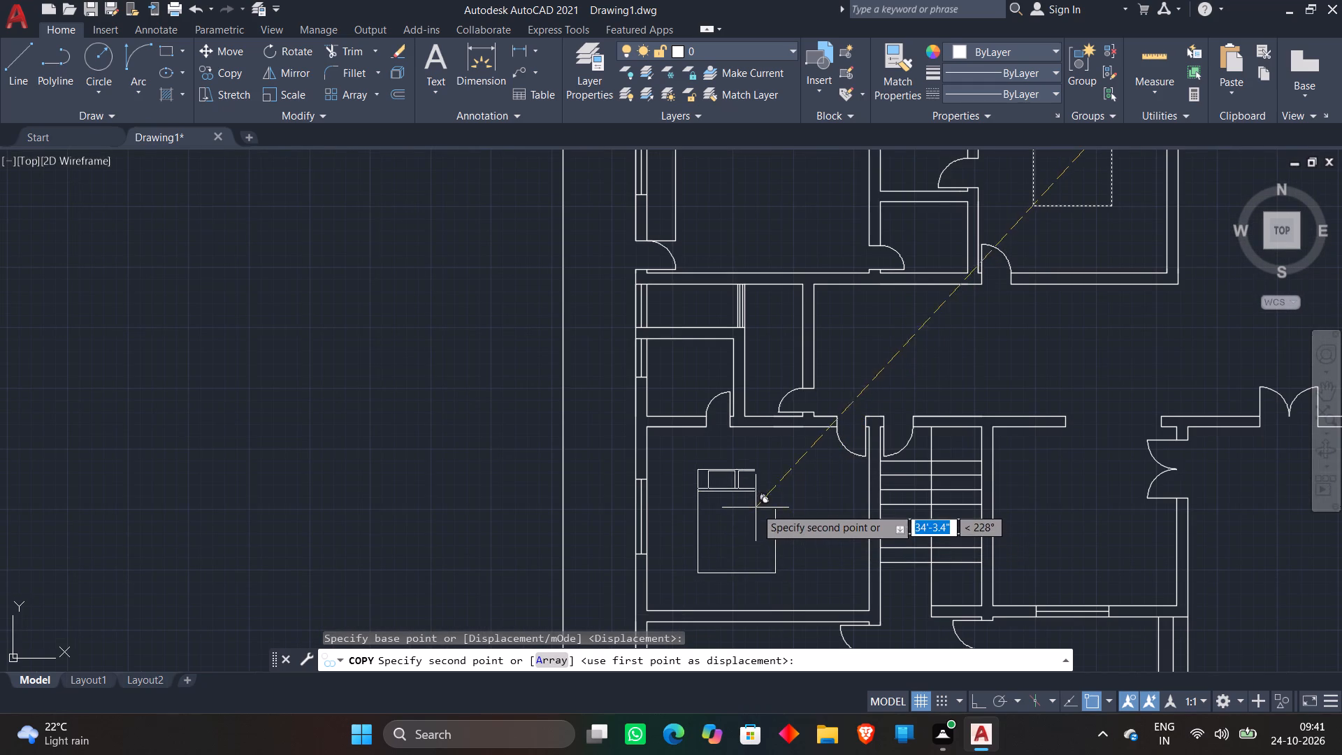
click(756, 508)
key(space)
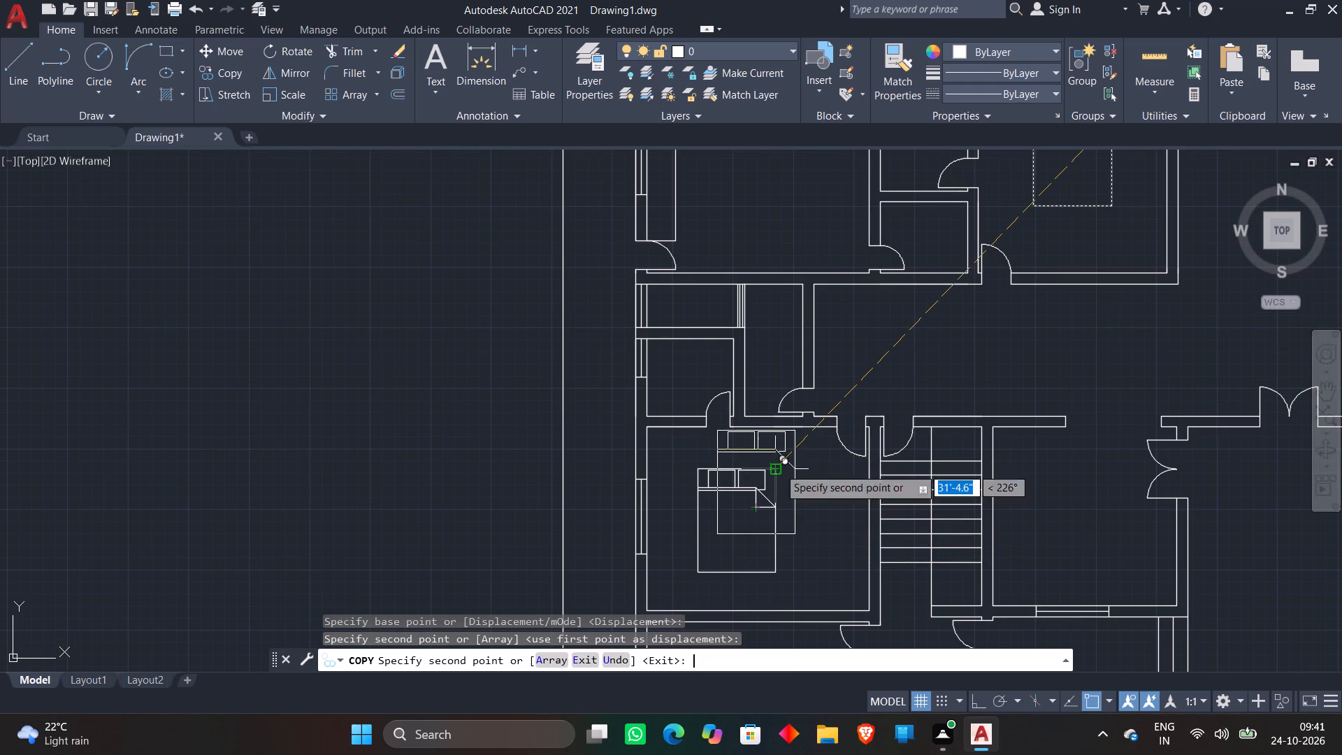
Rotate the copied bed 90° counterclockwise about its southeast corner with ortho on, so its headboard faces west.
click(777, 476)
right_click(777, 476)
click(792, 471)
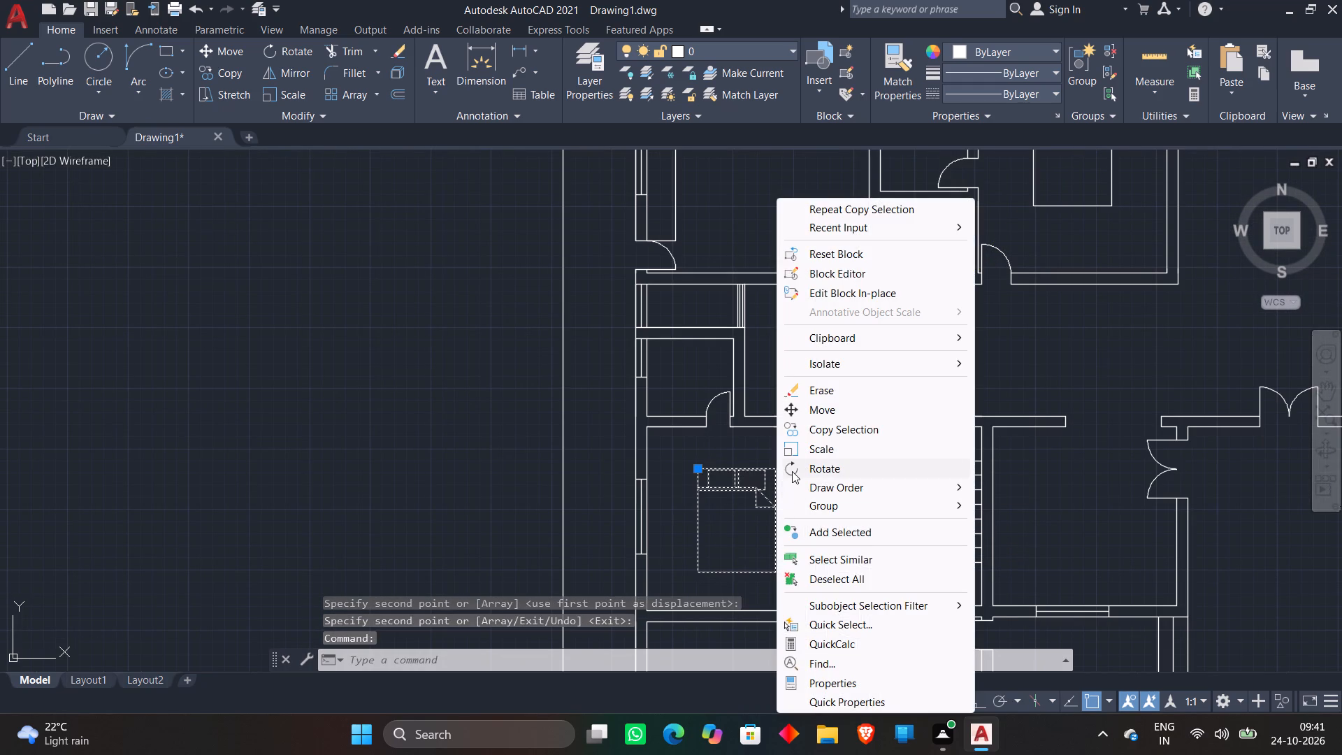
click(765, 580)
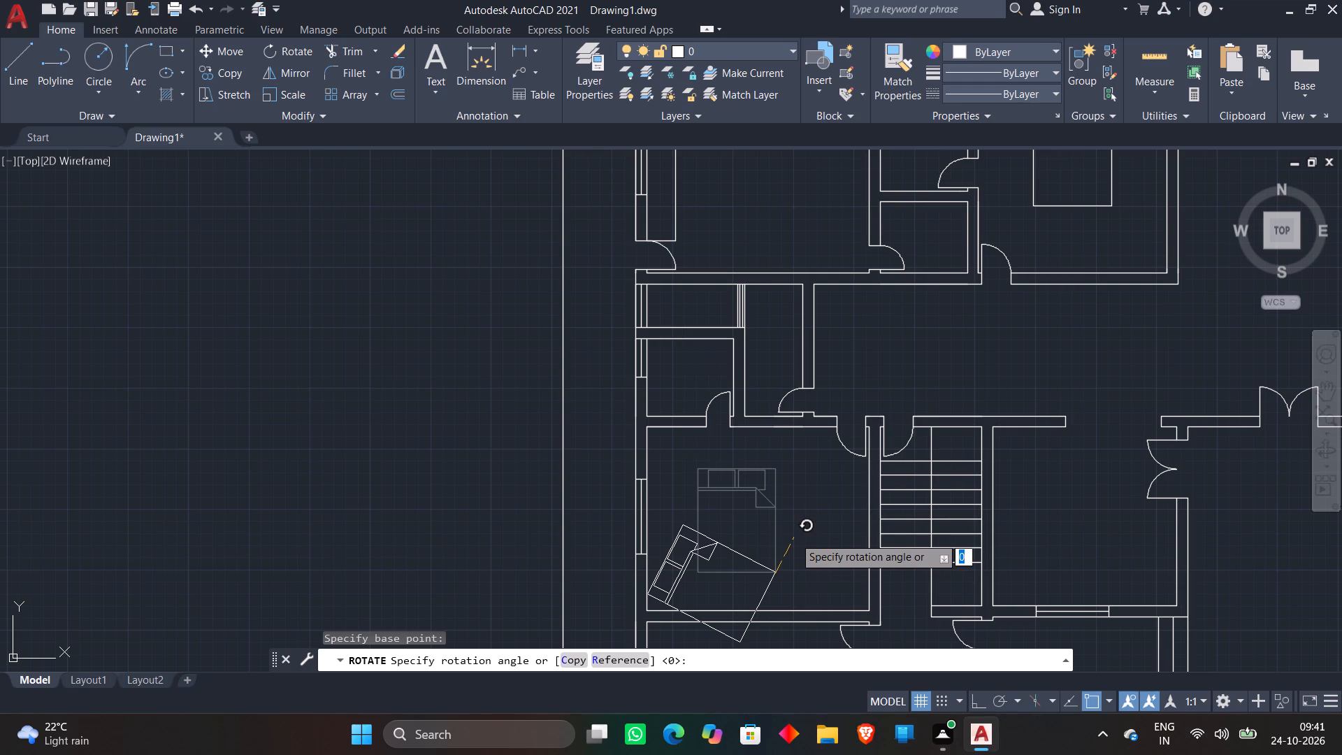
key(F8)
click(792, 531)
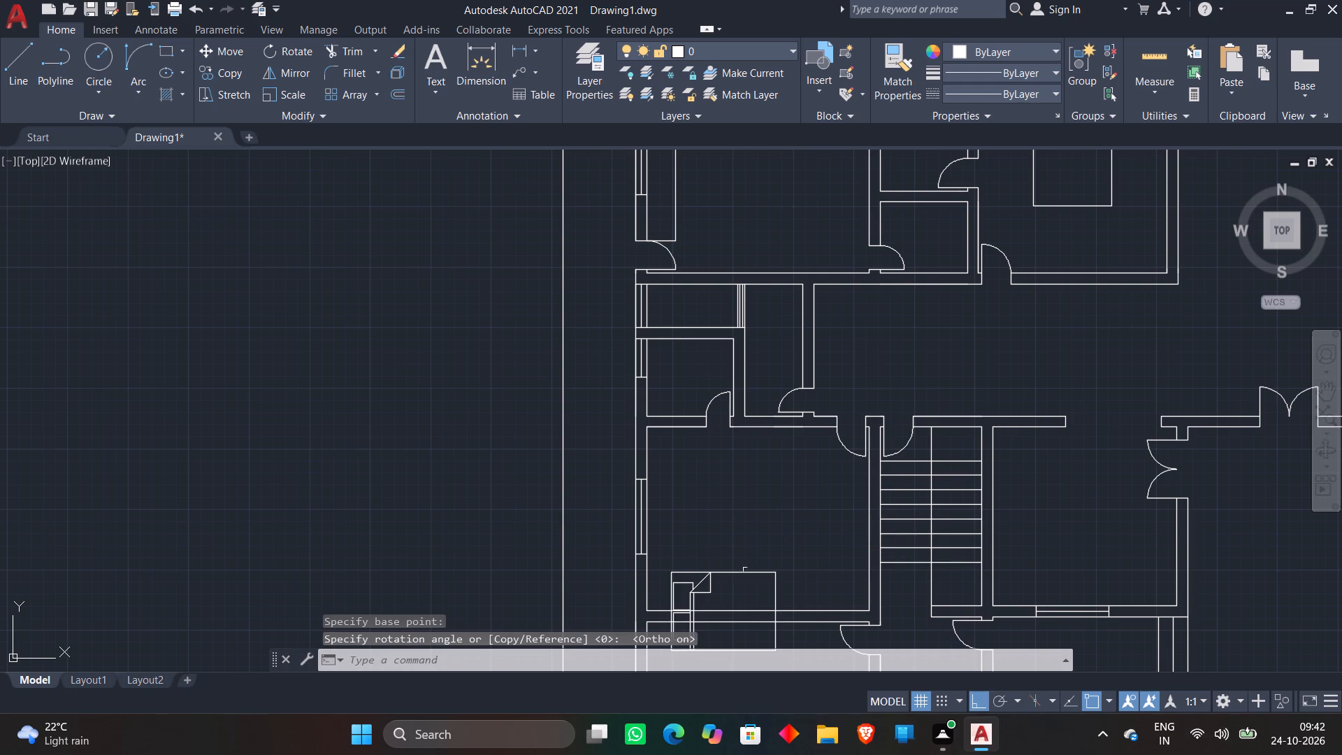
Move the rotated bed straight north so it lies fully inside the bedroom west of the staircase.
click(712, 573)
text(m)
key(space)
click(716, 591)
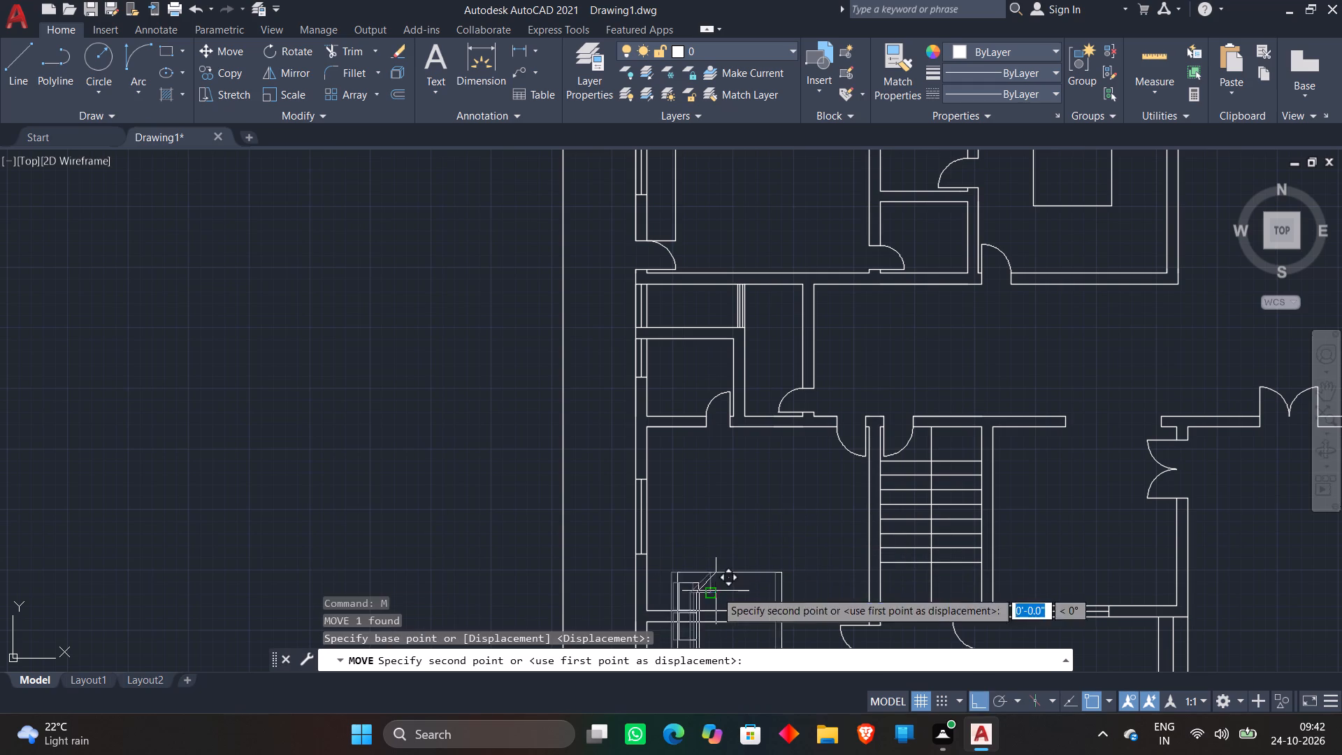
click(700, 501)
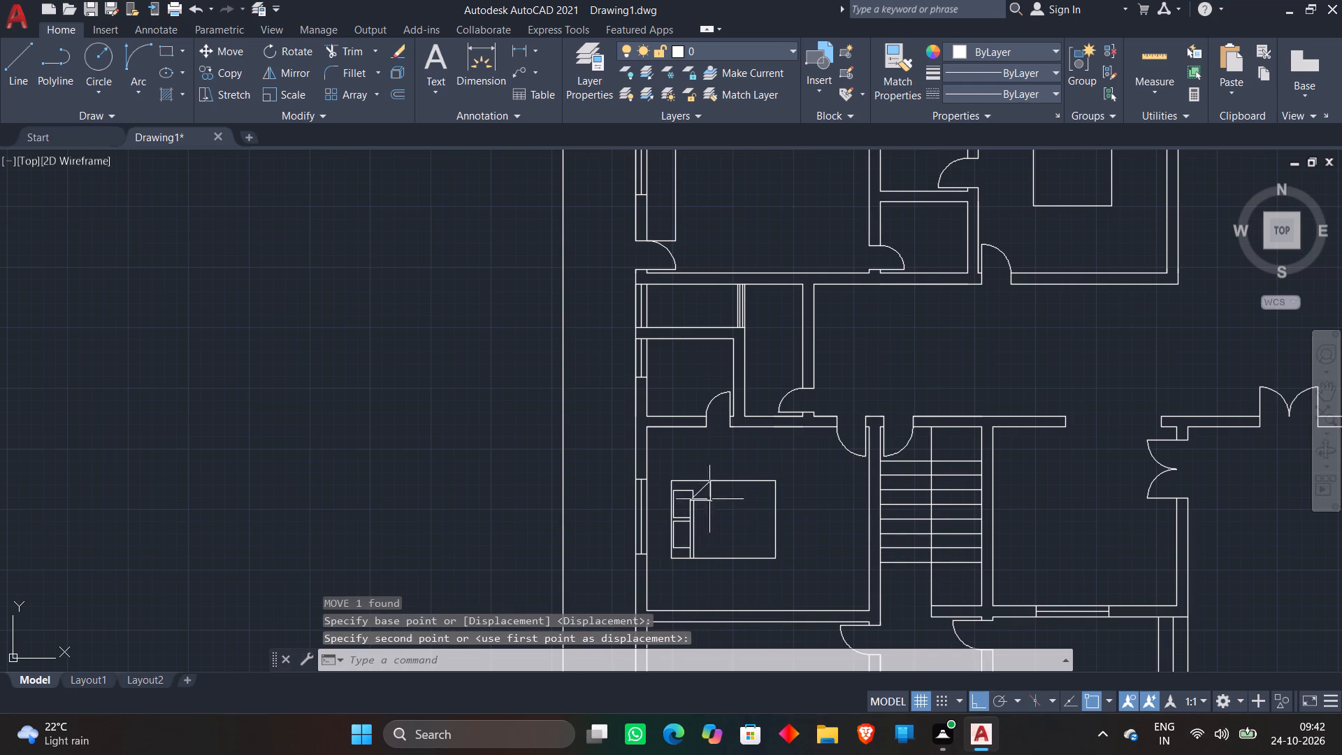
Move the rotated bed straight west so its headboard sits just inside the west wall beside the window.
scroll(760, 495, down, 2)
middle_drag(765, 509, 865, 434)
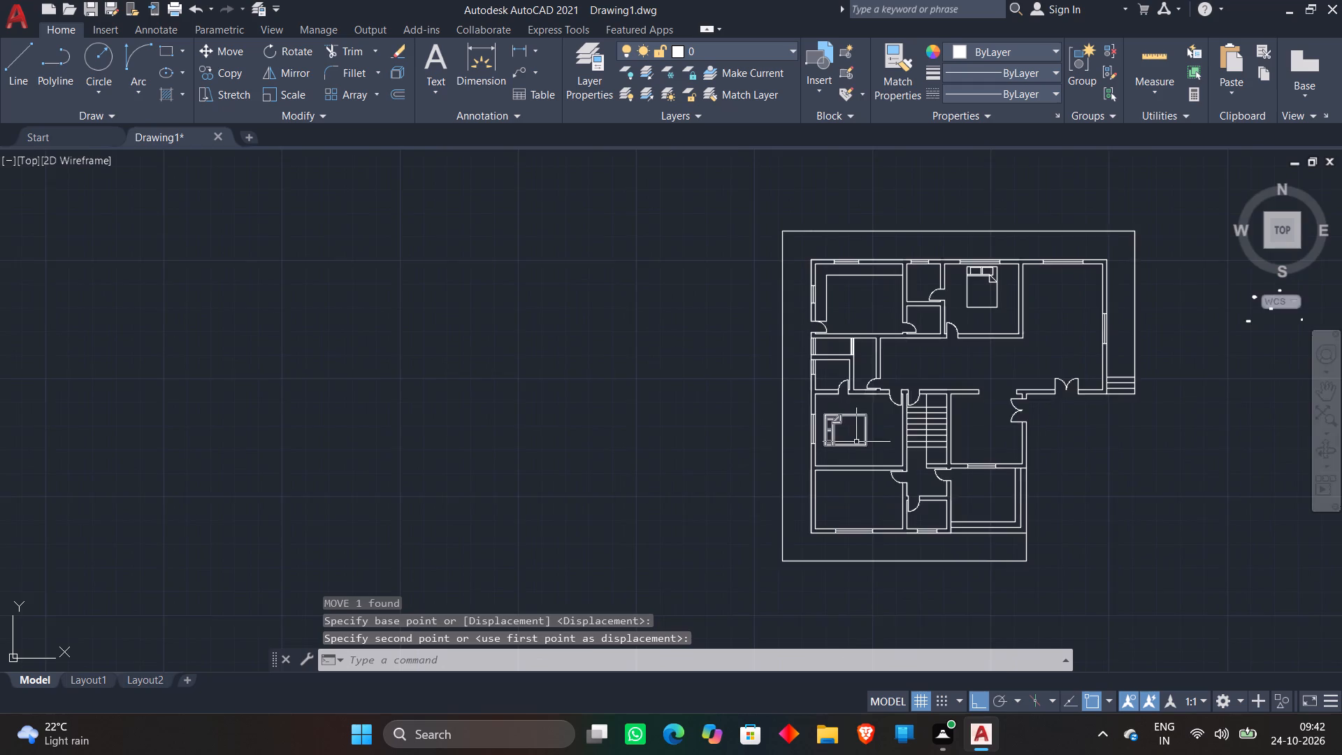
scroll(856, 442, up, 2)
click(784, 447)
click(779, 450)
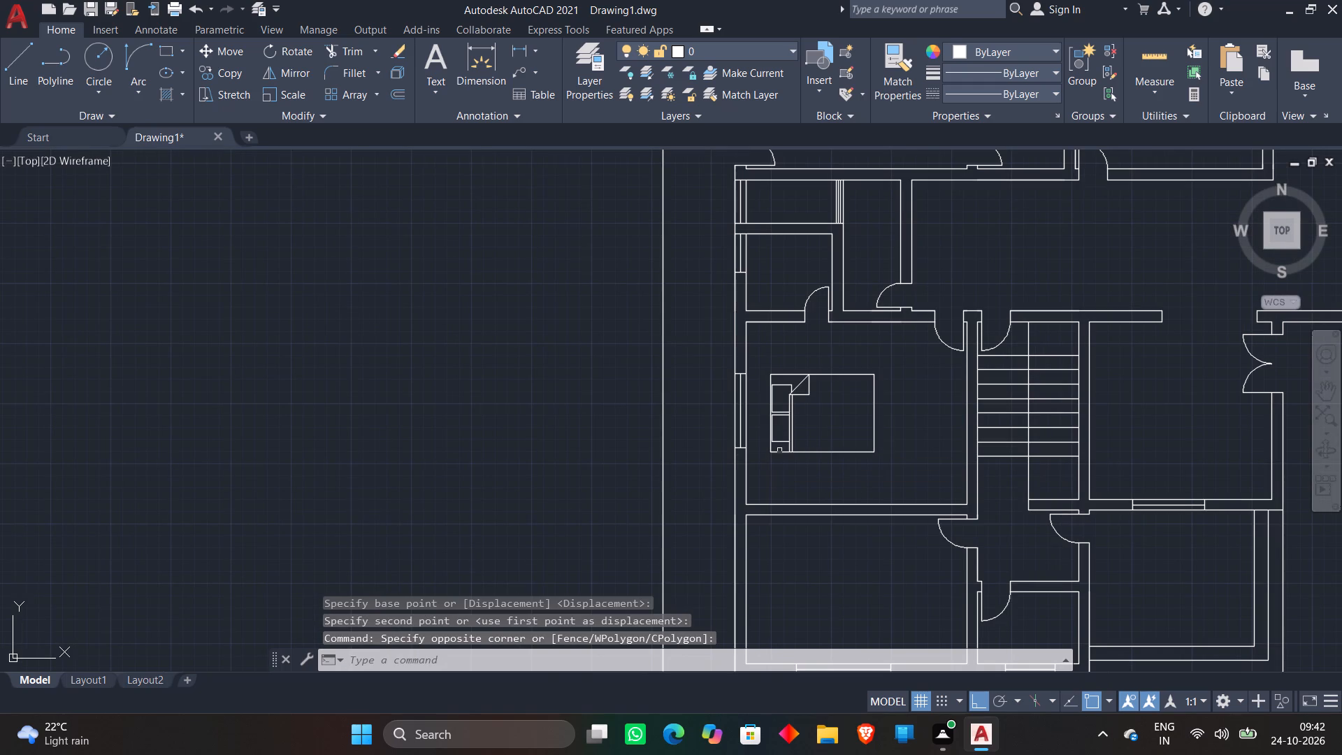
click(837, 465)
click(774, 367)
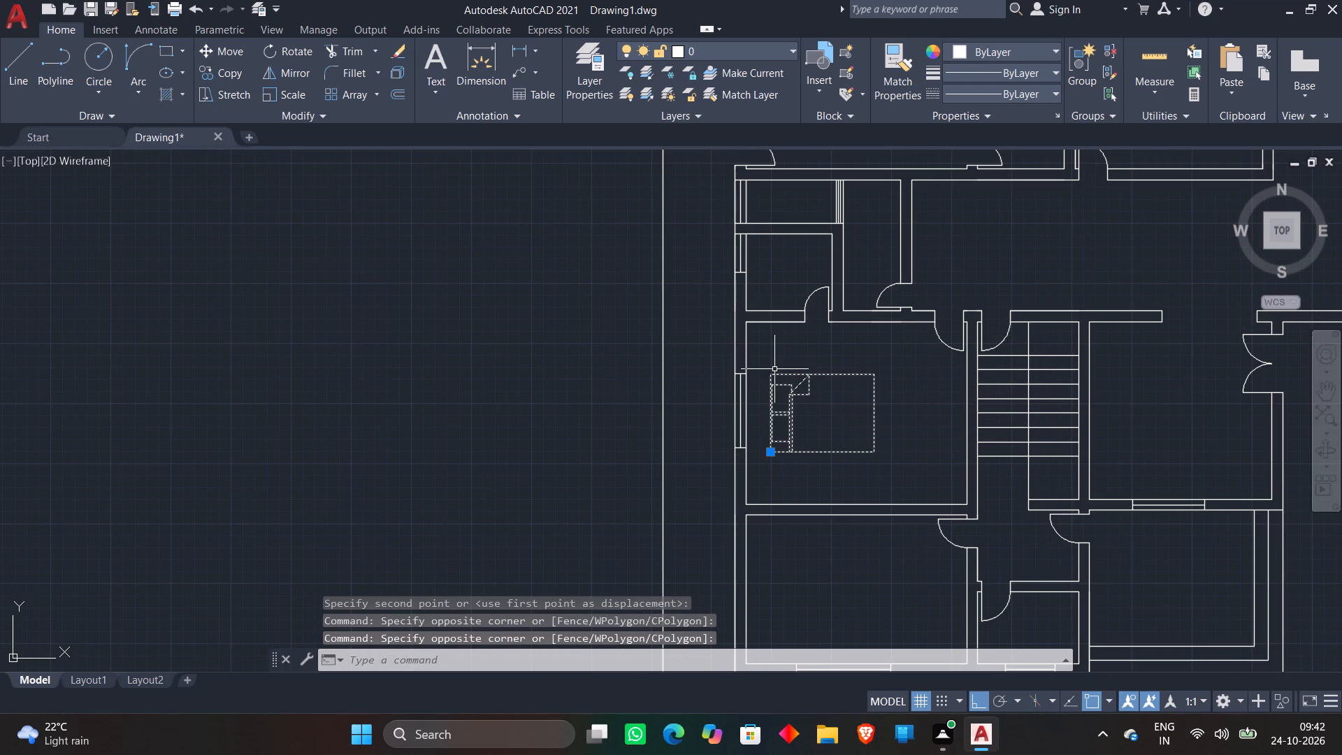
key(m)
key(space)
click(851, 419)
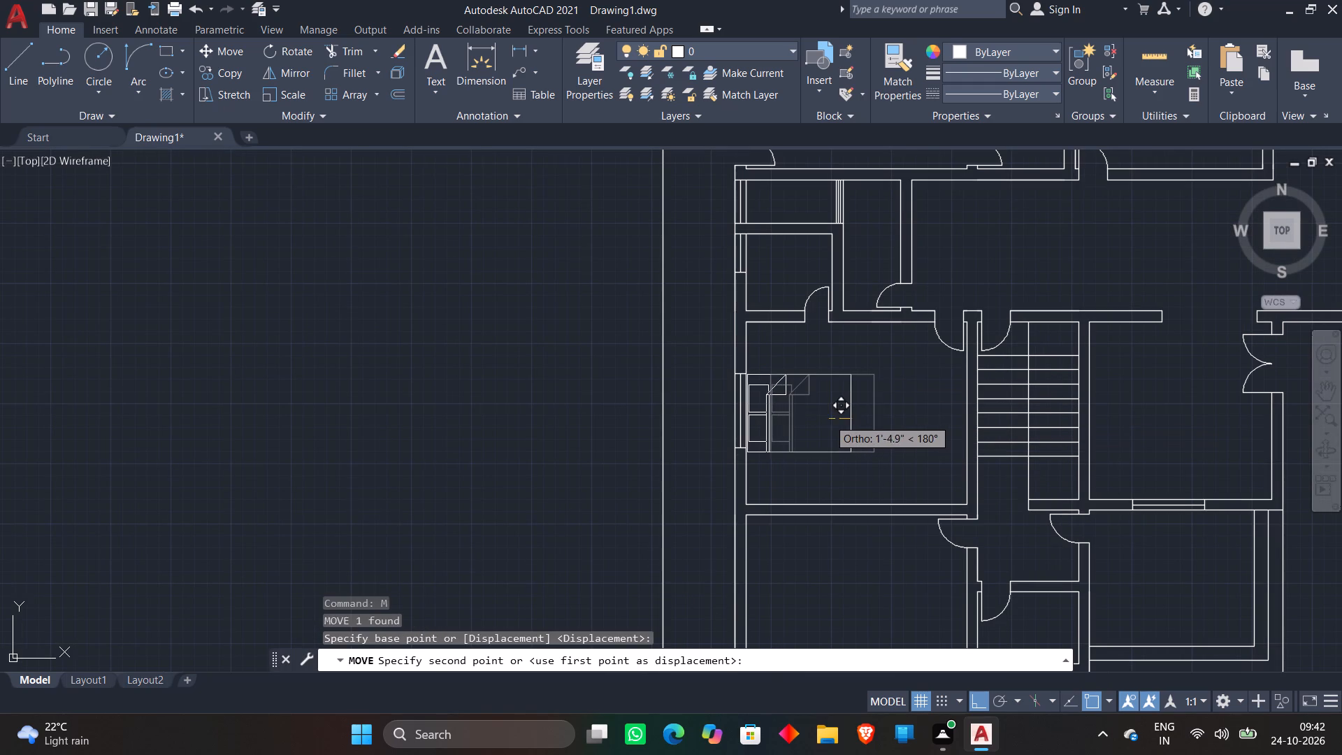
click(831, 417)
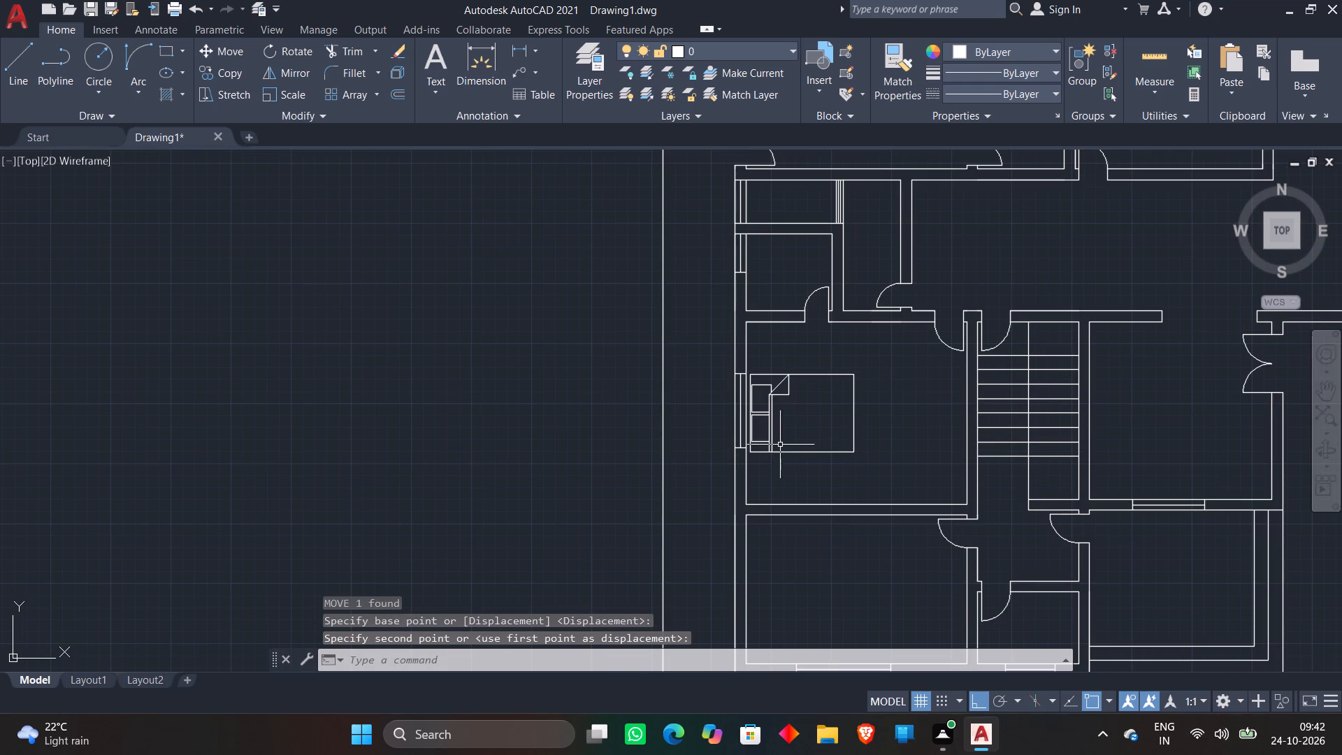
Copy the rotated bed about 11'-10" straight south into the southwest bedroom.
click(779, 448)
scroll(811, 399, down, 4)
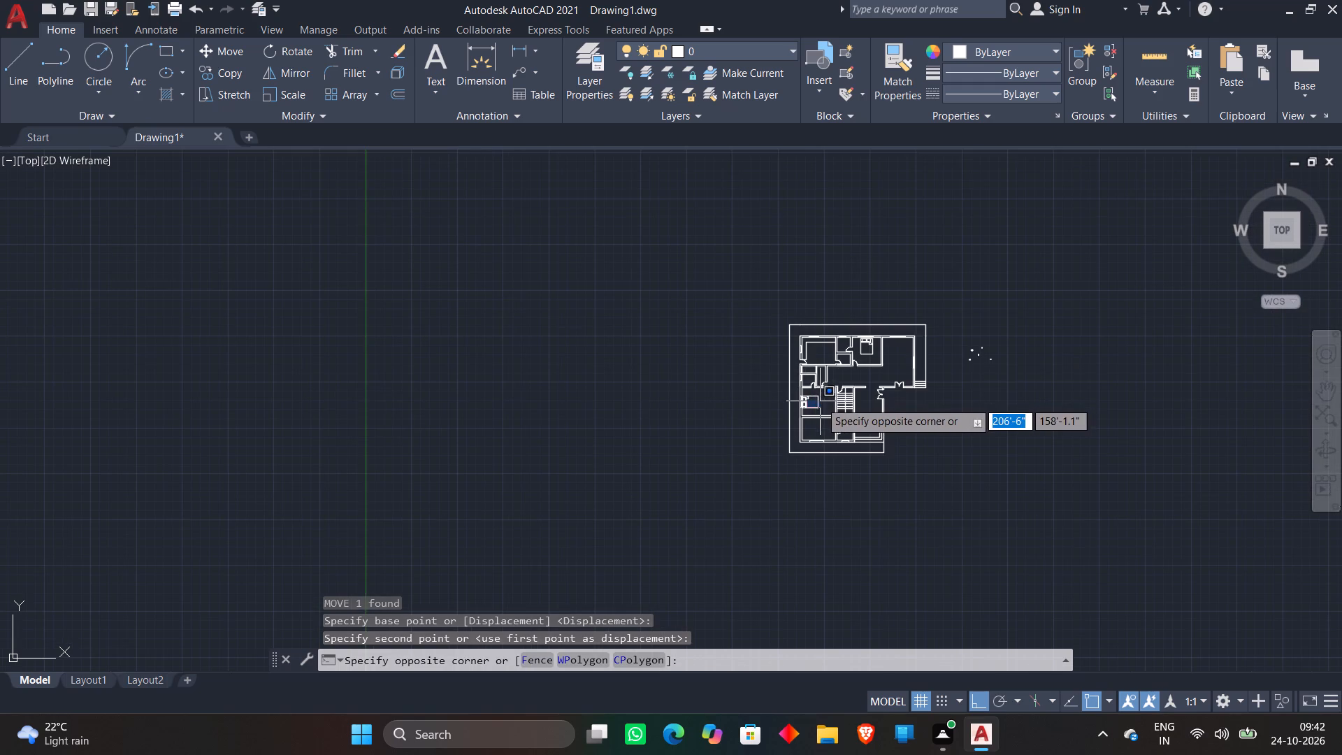
click(821, 403)
scroll(815, 412, up, 4)
click(823, 408)
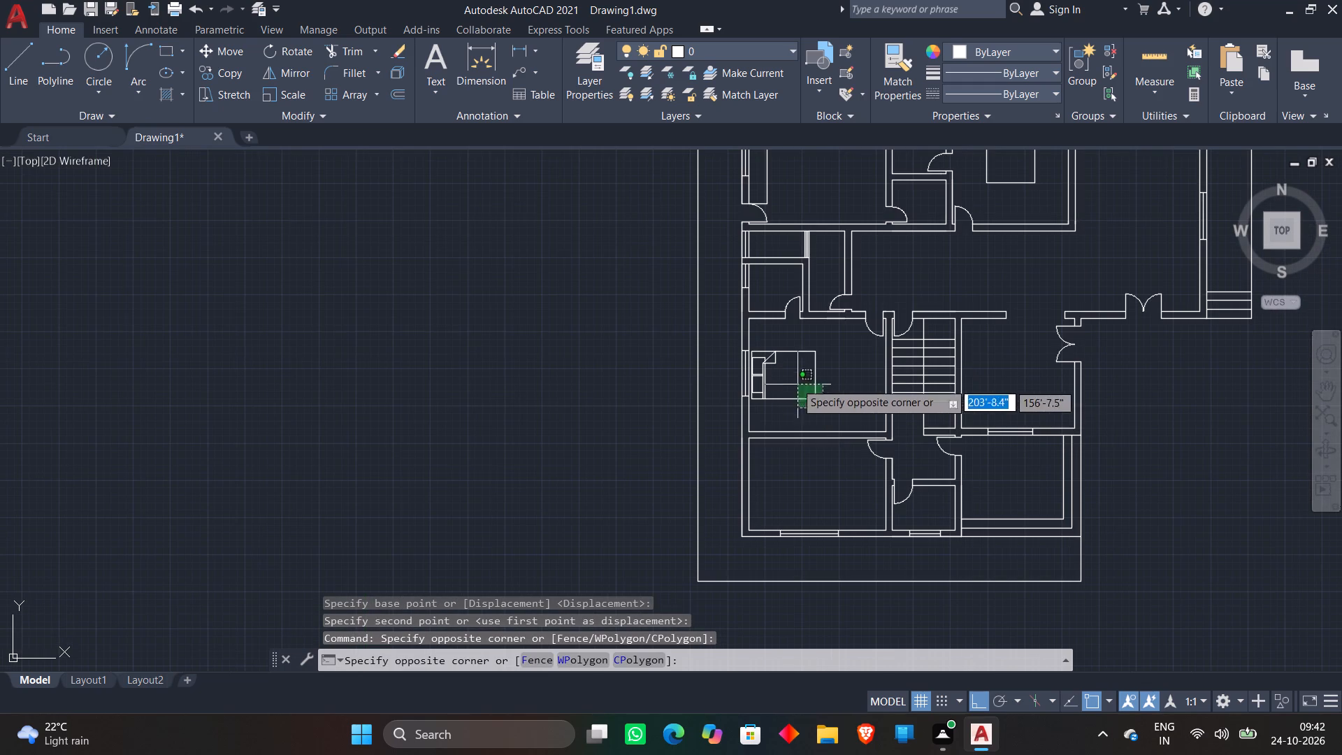
click(772, 359)
right_click(774, 359)
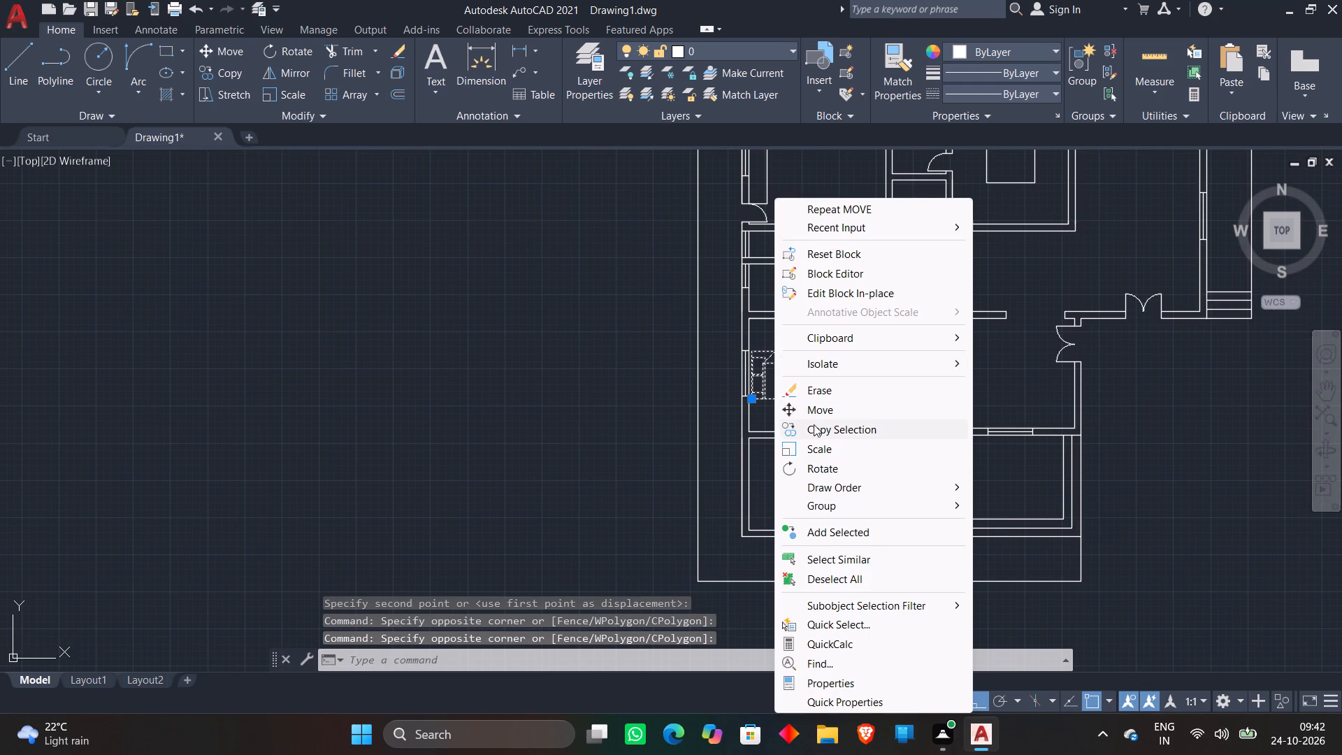
click(814, 424)
click(798, 371)
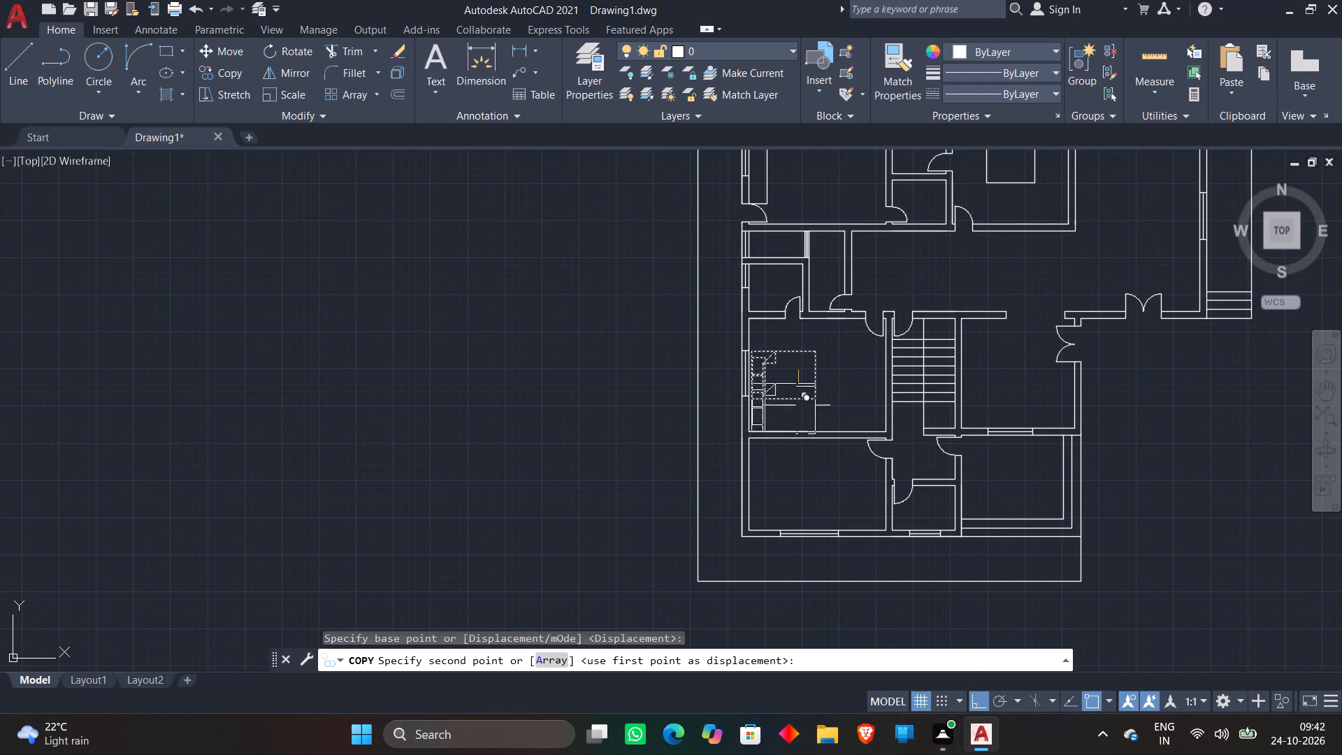
scroll(801, 470, up, 2)
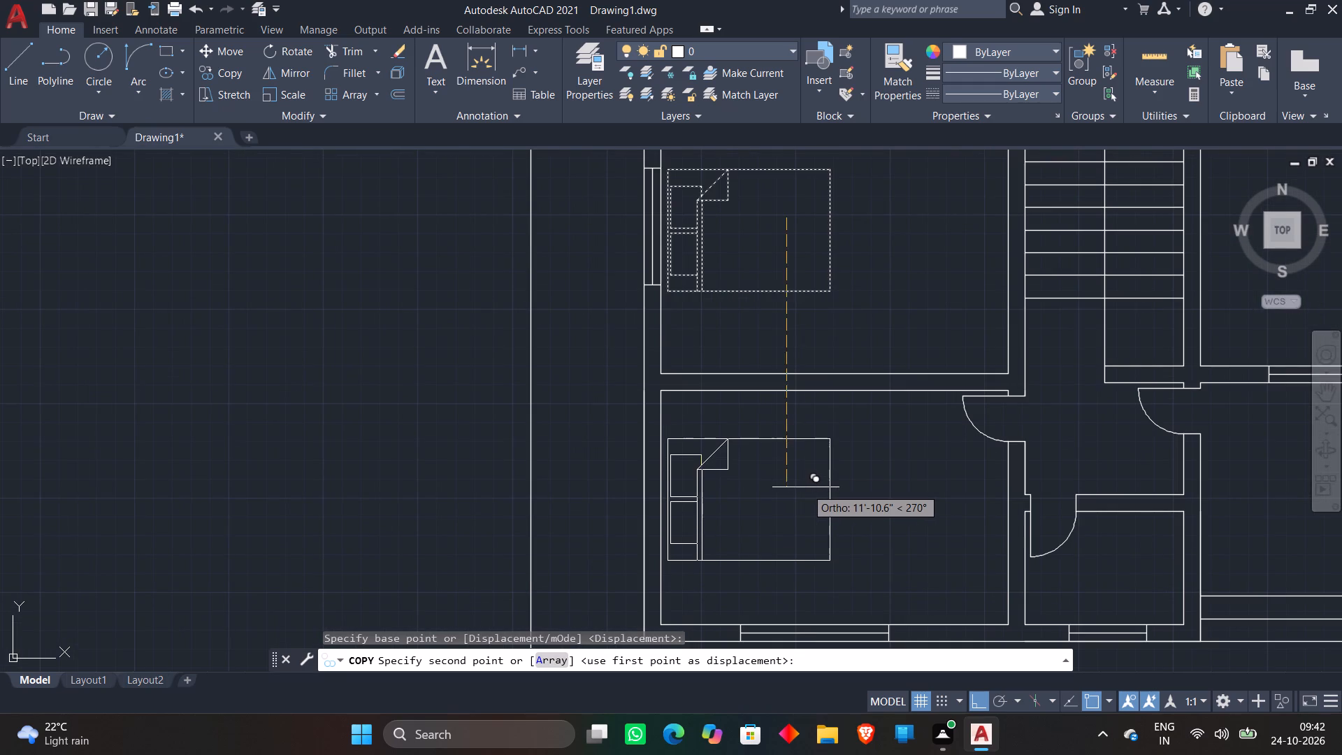
click(806, 487)
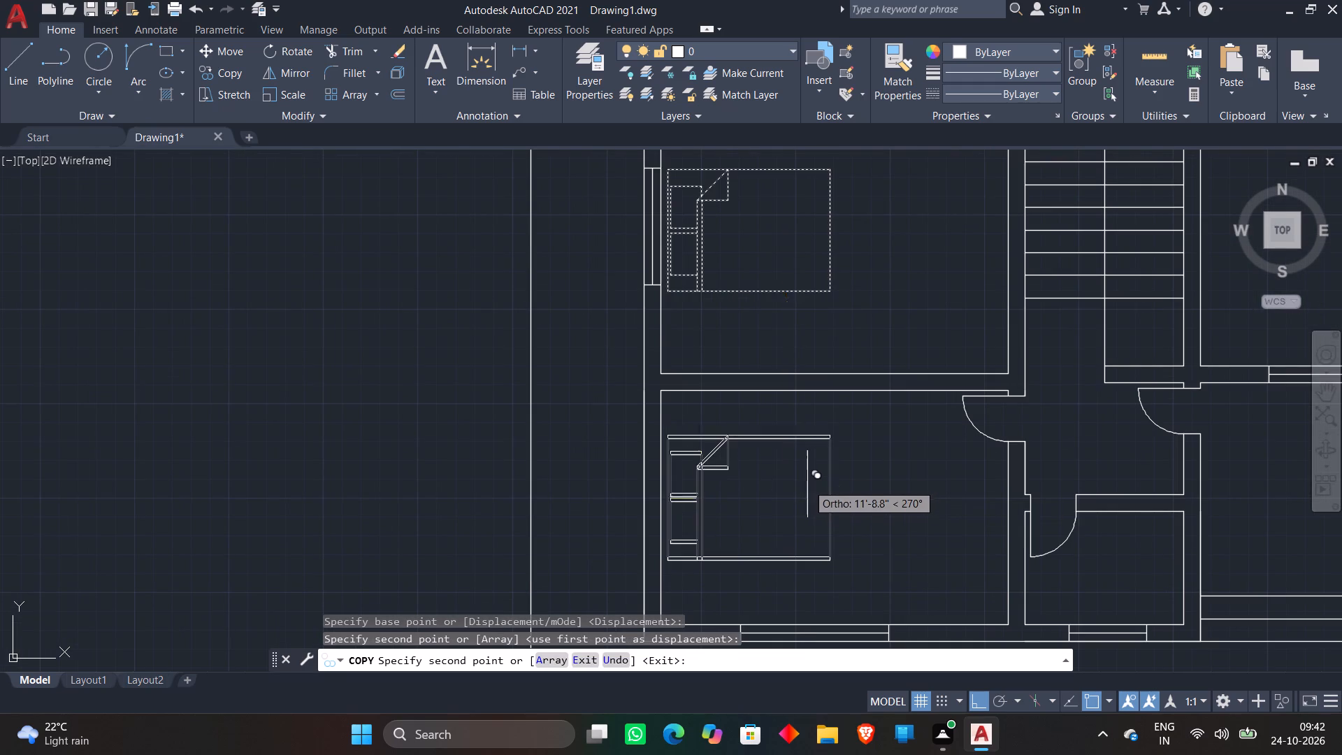
key(space)
Move the small dining table block from east of the plan into the central hall north of the staircase, with ortho off.
scroll(886, 475, down, 2)
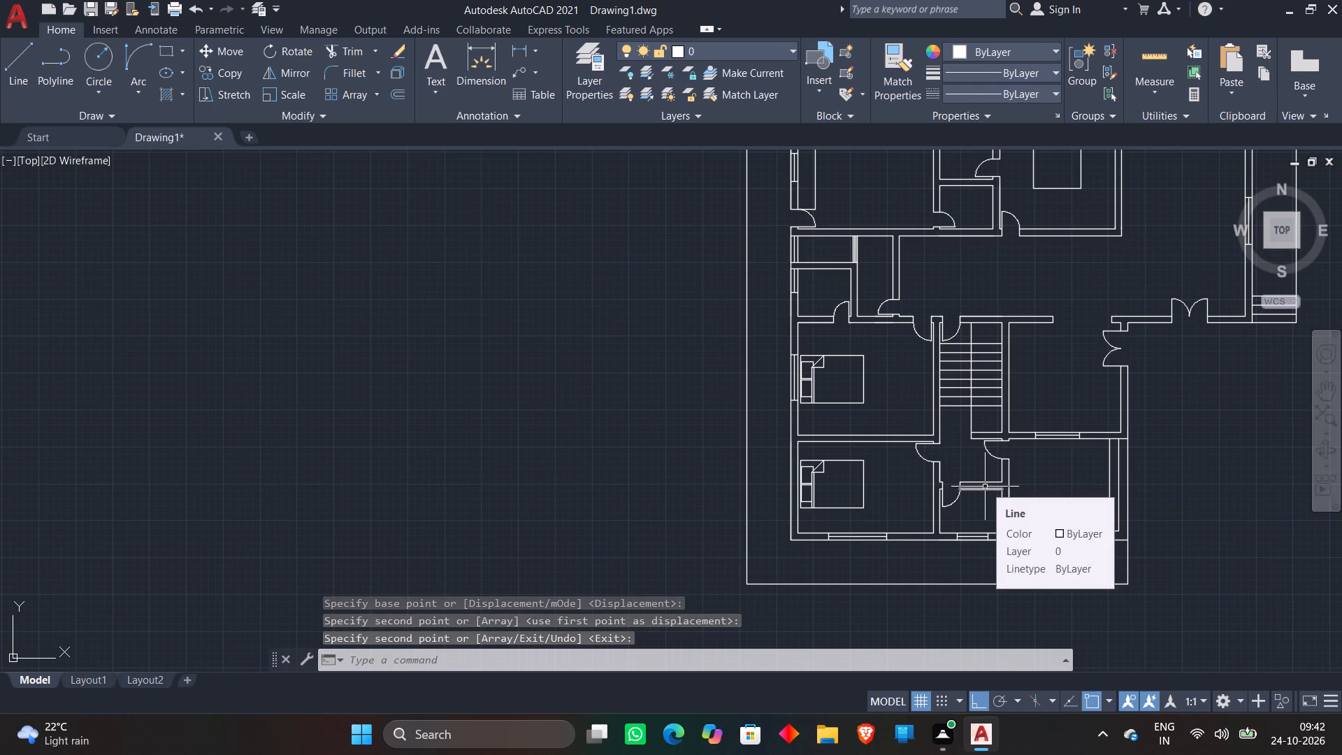
scroll(985, 487, down, 2)
scroll(1161, 364, up, 4)
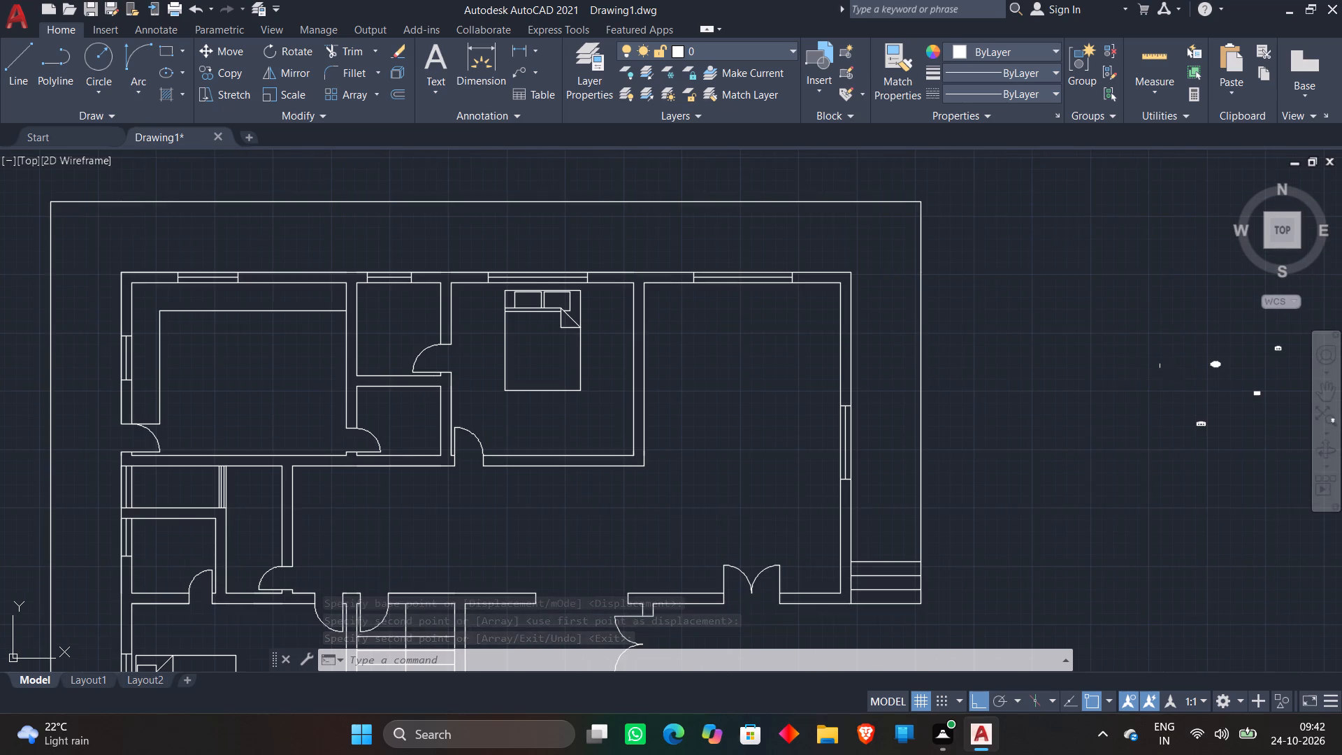
scroll(1169, 373, up, 1)
click(1269, 378)
click(1181, 329)
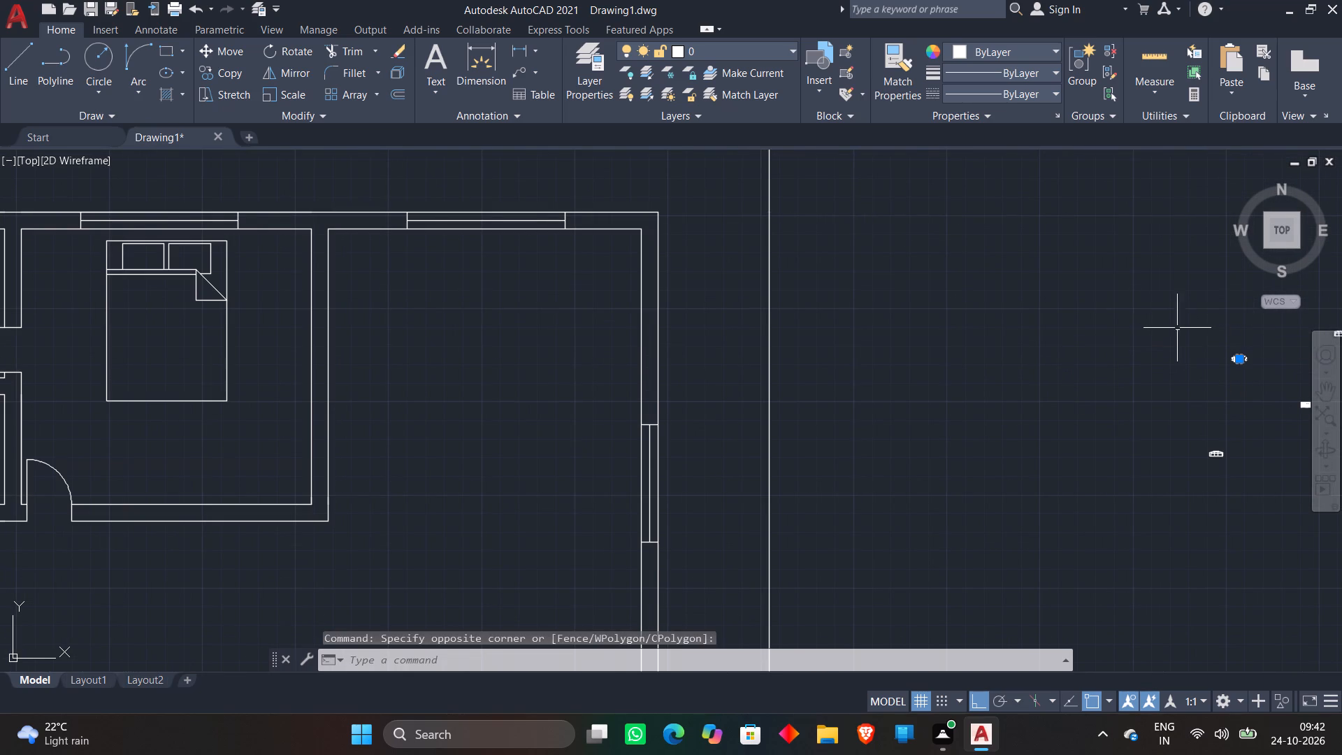
click(206, 48)
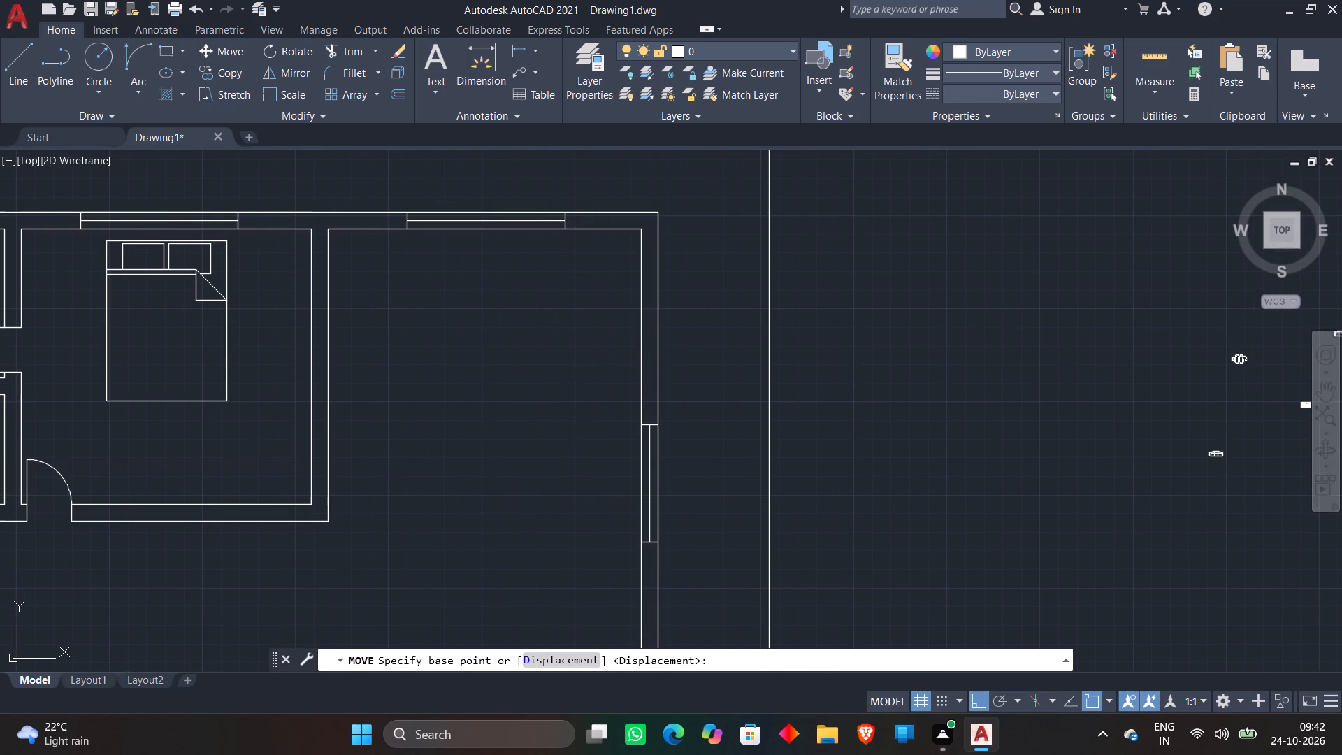
click(1246, 355)
scroll(590, 433, down, 2)
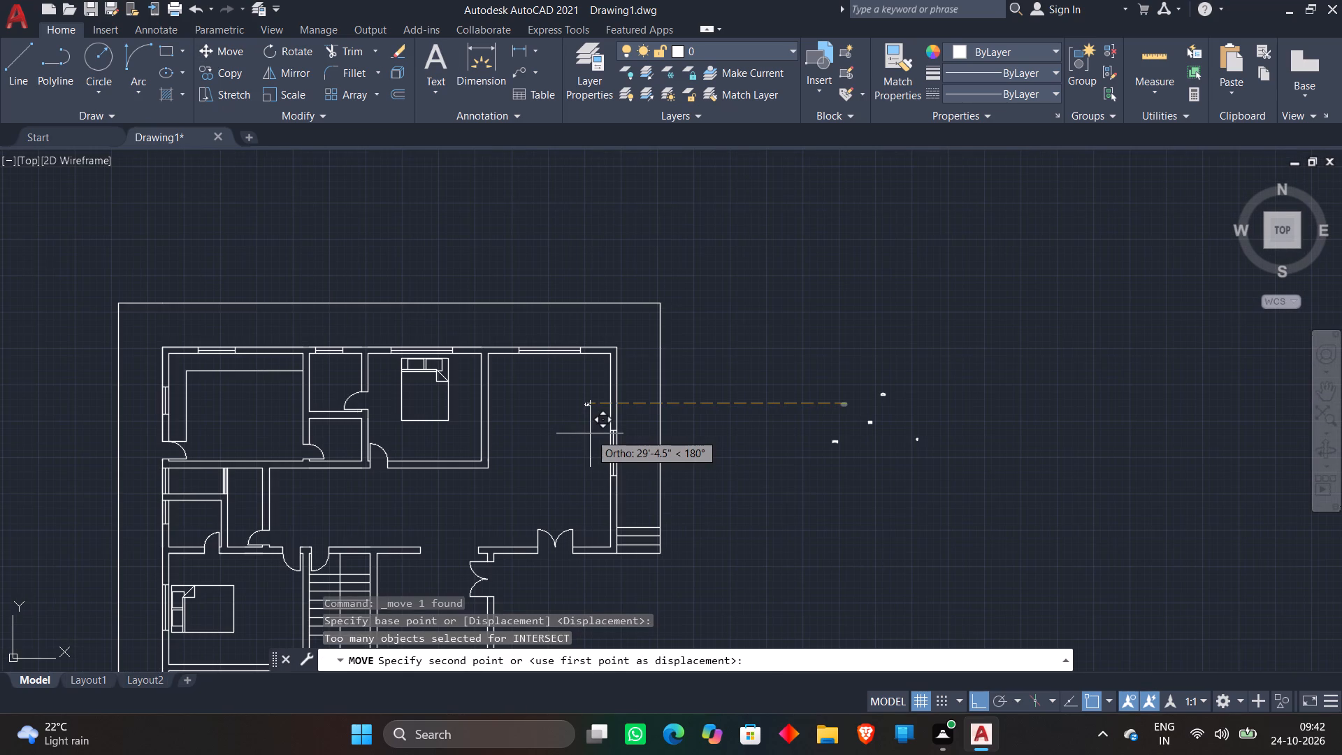
key(F8)
scroll(405, 516, up, 3)
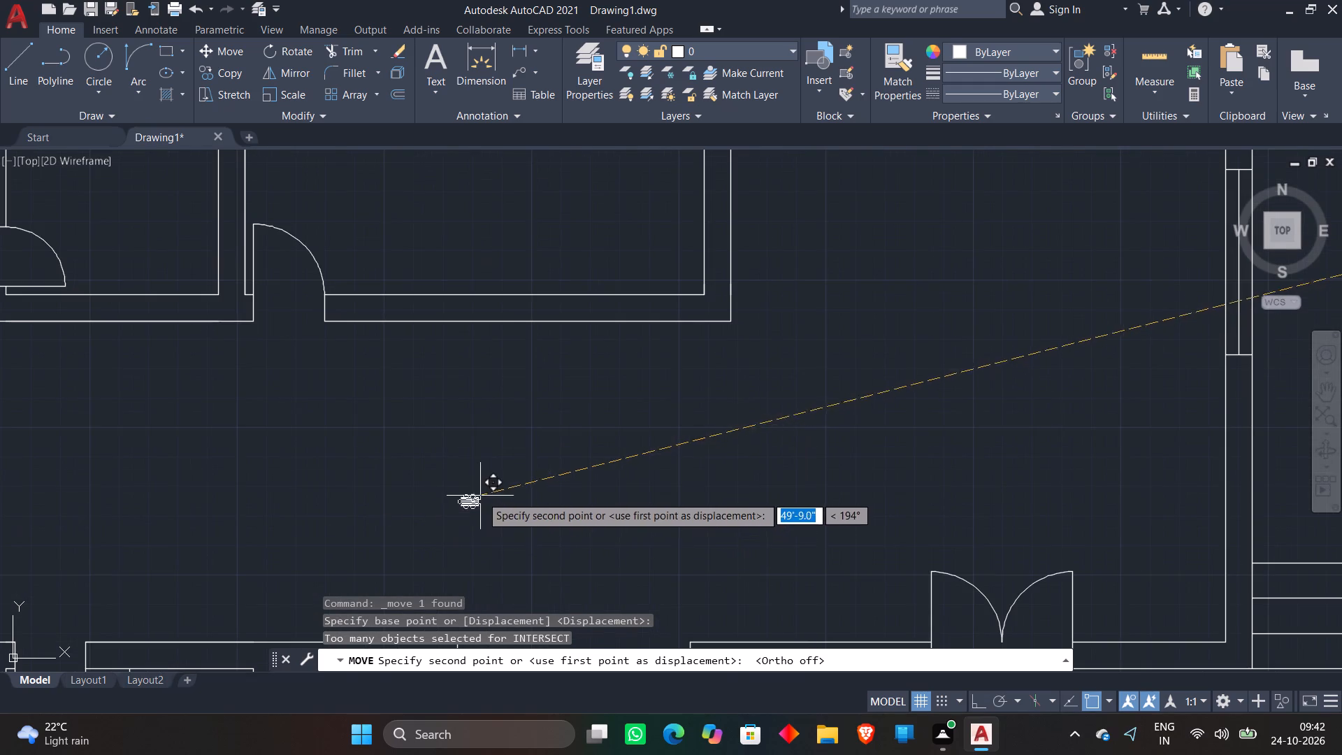
scroll(482, 494, down, 2)
scroll(472, 501, up, 3)
middle_drag(472, 501, 578, 349)
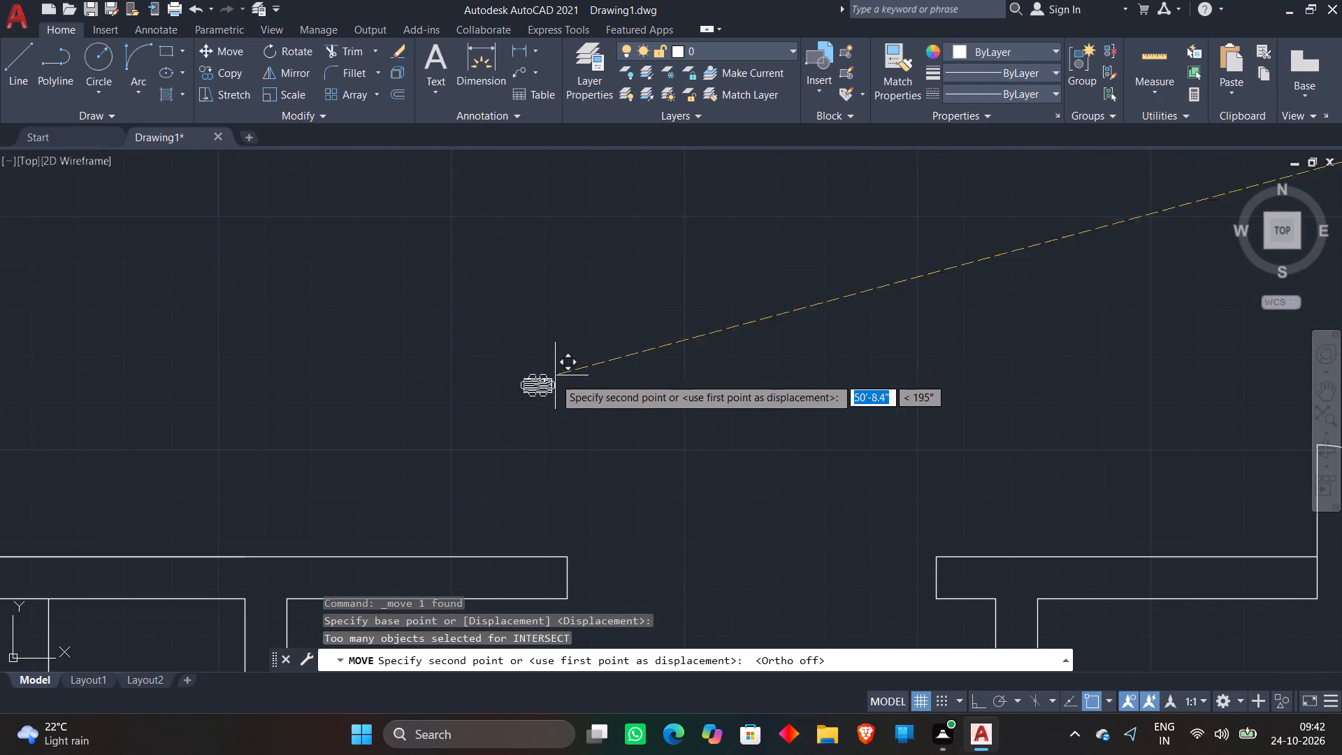
scroll(483, 358, down, 3)
click(442, 355)
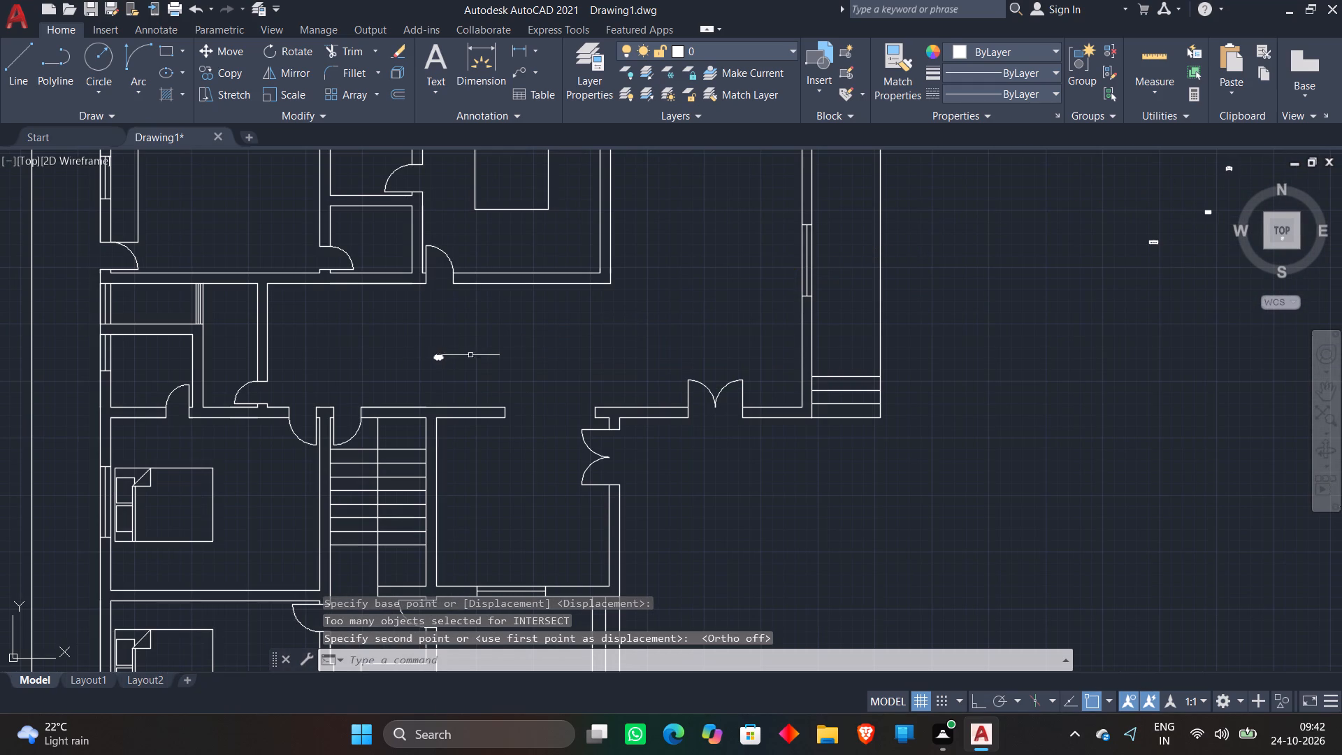
Scale the dining table block up freehand by a factor of about 11.6 from a base point just northeast of it.
scroll(399, 343, up, 3)
click(665, 475)
click(459, 349)
right_click(487, 319)
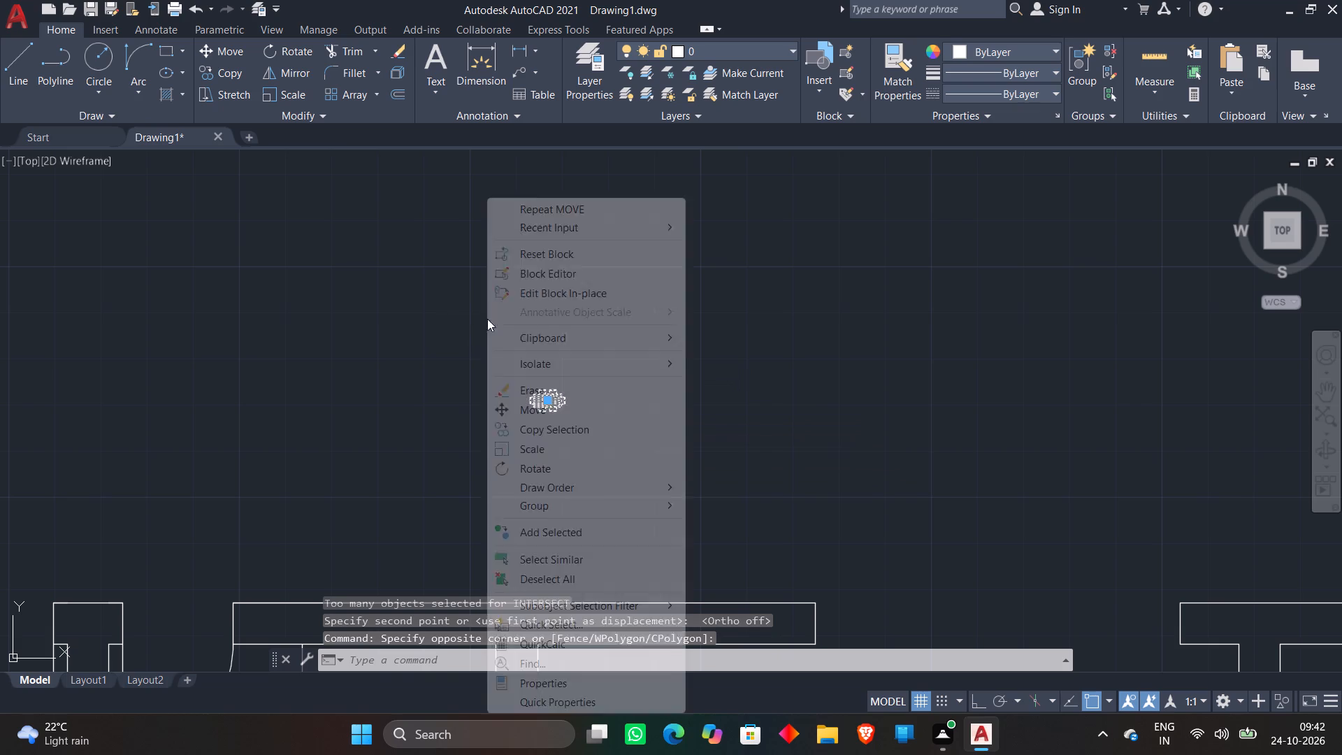
click(528, 445)
click(599, 350)
scroll(799, 323, down, 3)
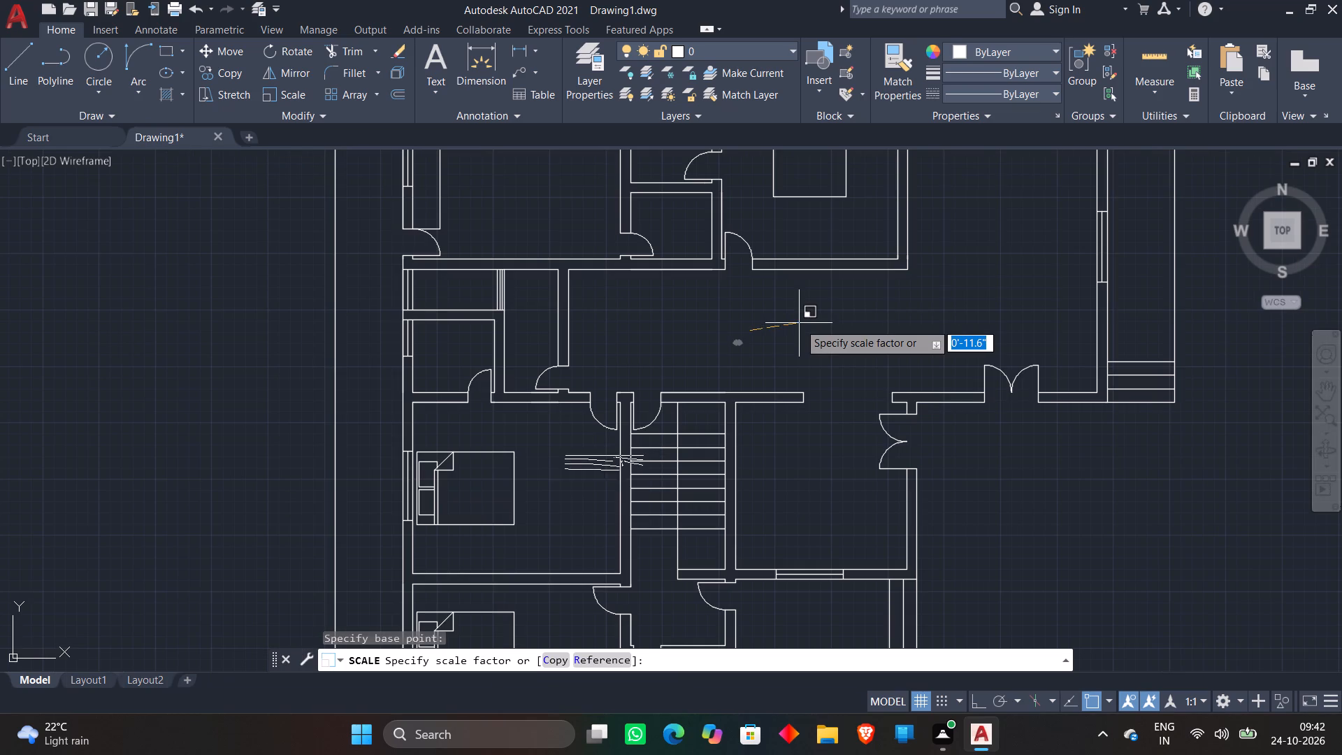
click(799, 323)
Move the enlarged dining table from beside the staircase northeast into the middle of the central hall.
click(605, 462)
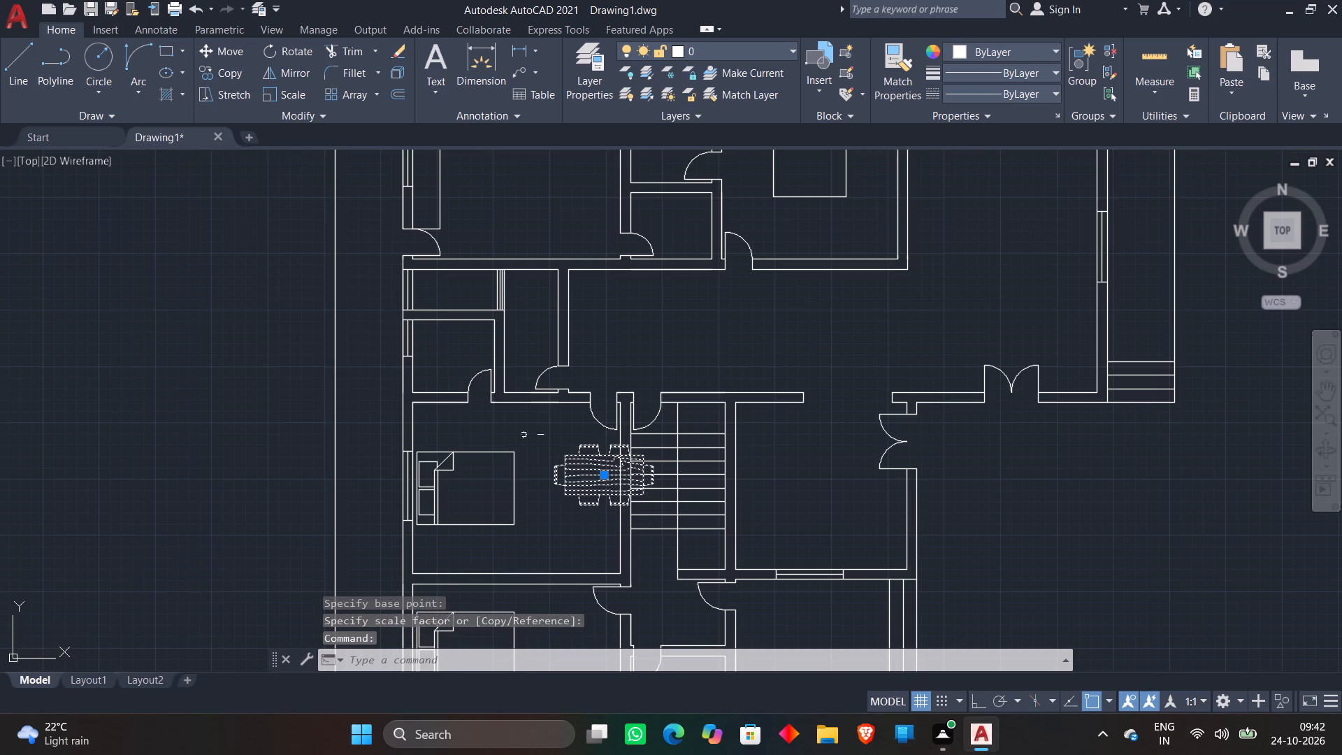
click(238, 50)
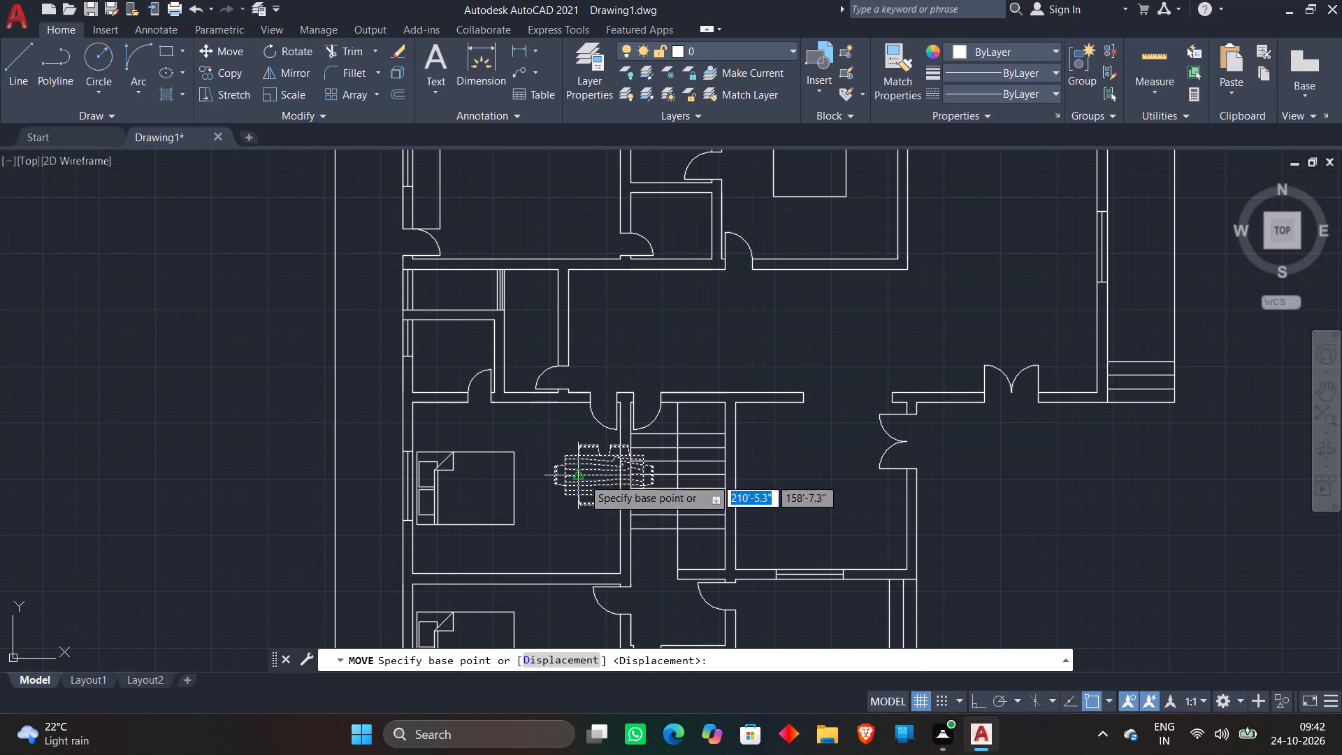
click(584, 479)
scroll(686, 343, up, 1)
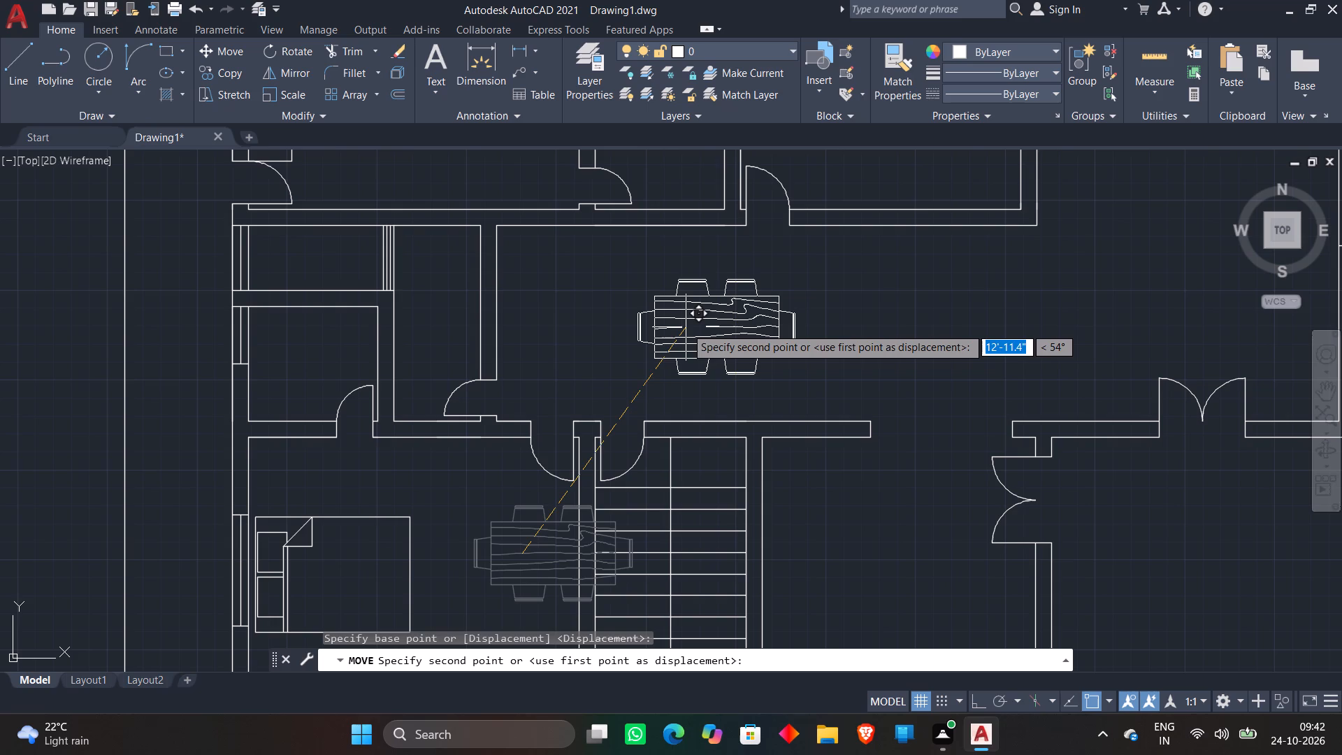
click(700, 338)
Move the small toilet block from east of the plan into the small bathroom on the west wall, above the upper west bedroom.
scroll(700, 338, down, 1)
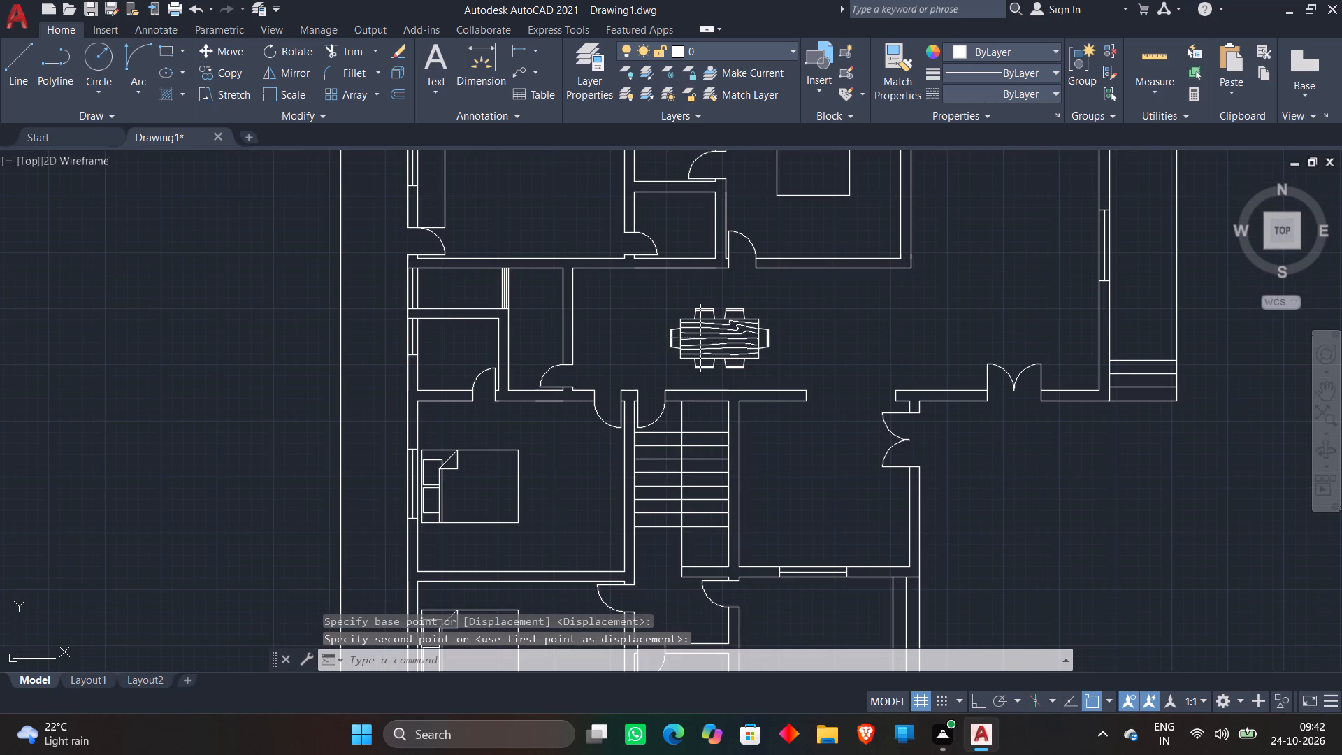
scroll(700, 338, down, 2)
scroll(1020, 289, up, 1)
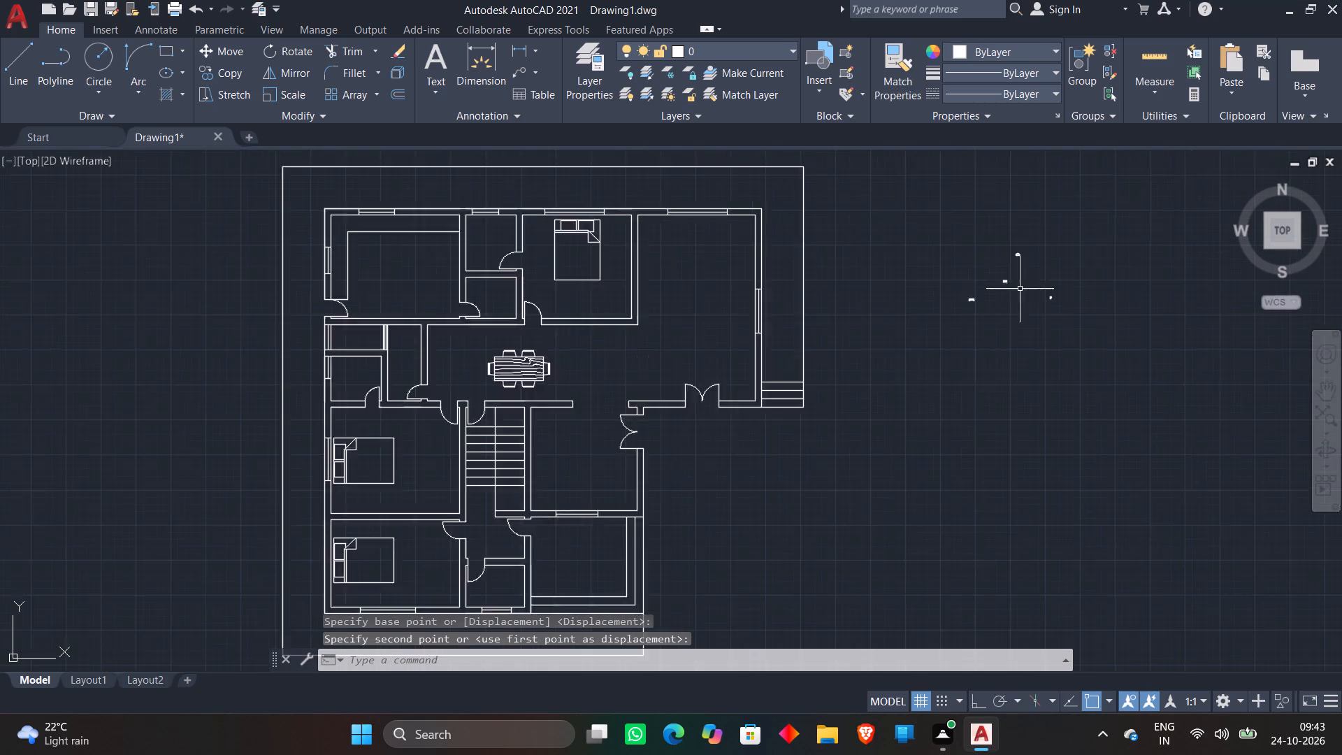
scroll(1020, 288, up, 4)
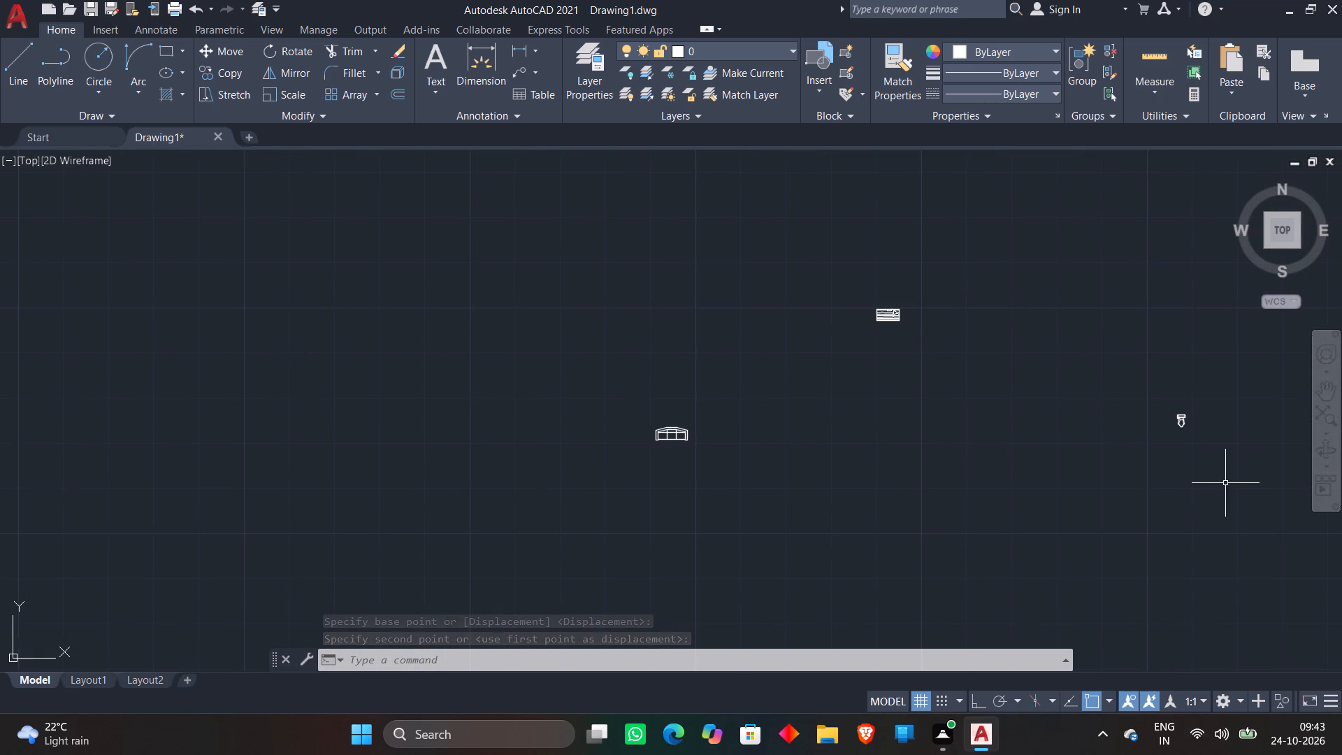
click(1225, 482)
click(1134, 372)
click(228, 50)
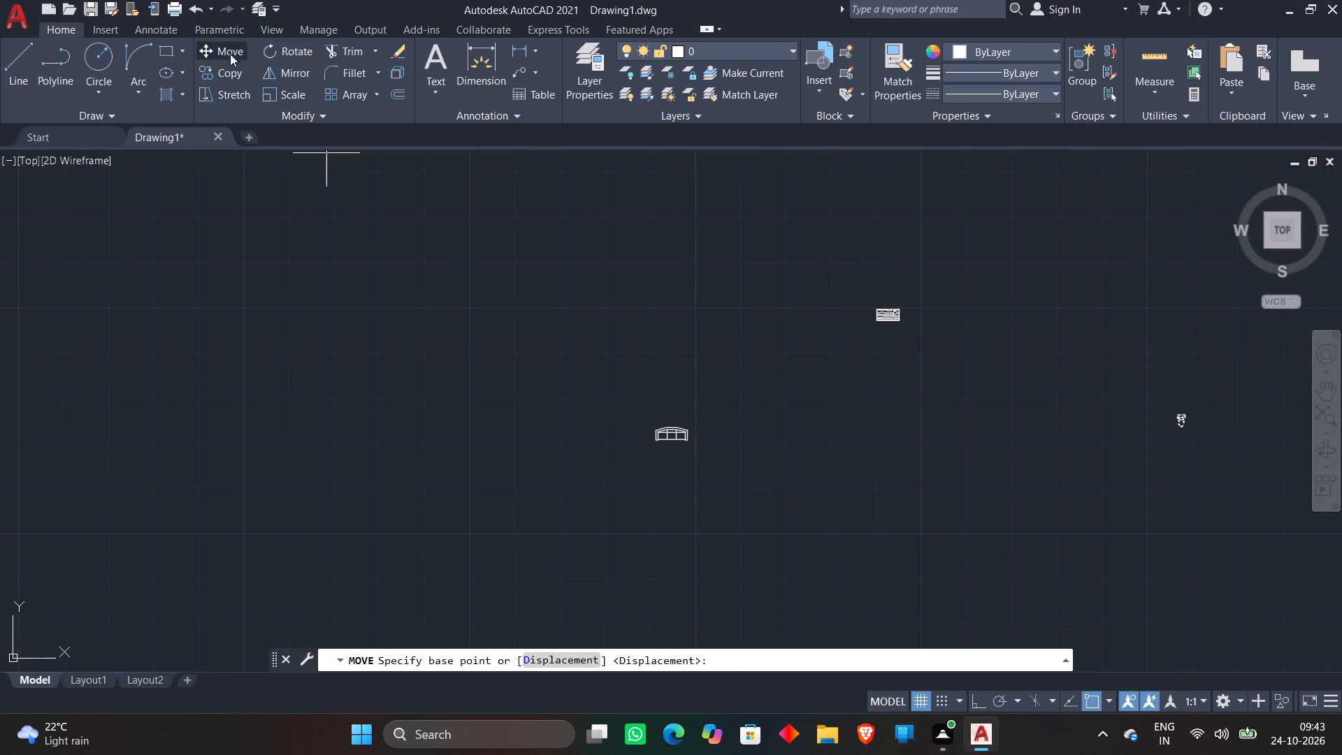
click(1189, 428)
scroll(1188, 438, down, 4)
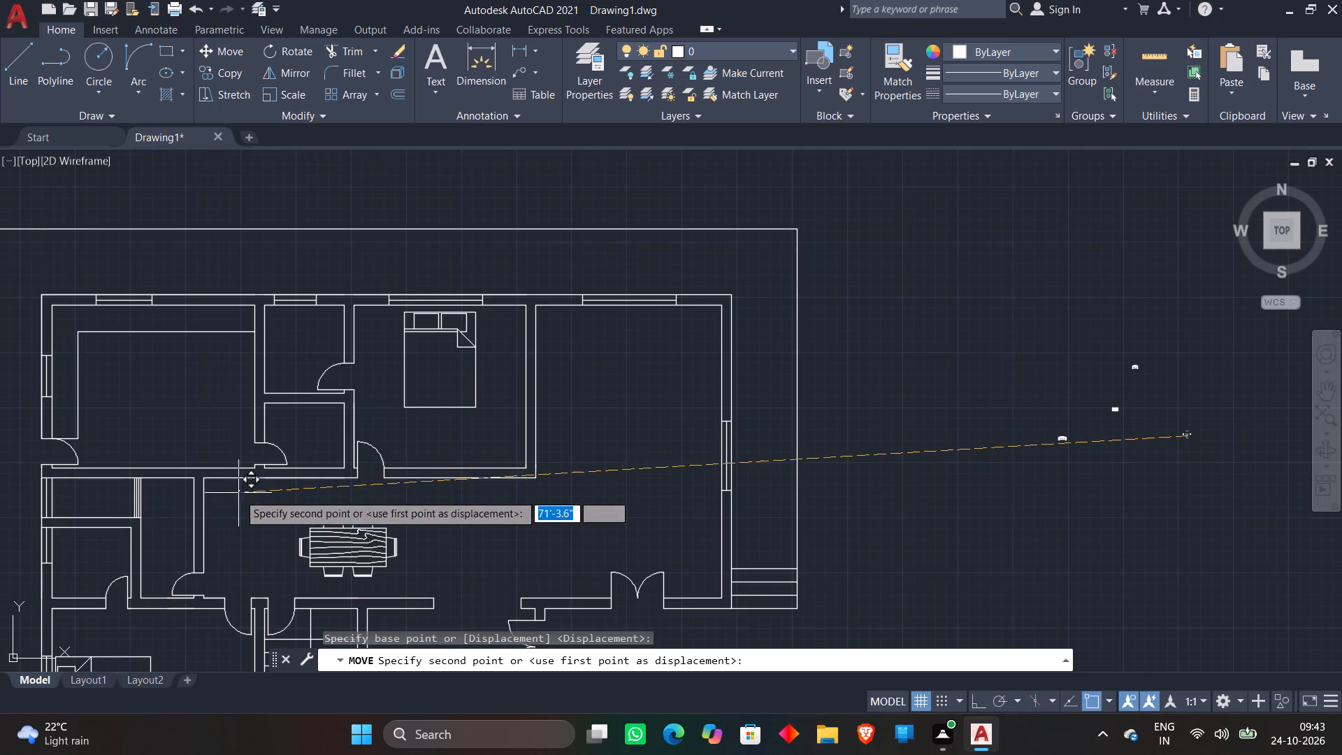
scroll(46, 552, up, 3)
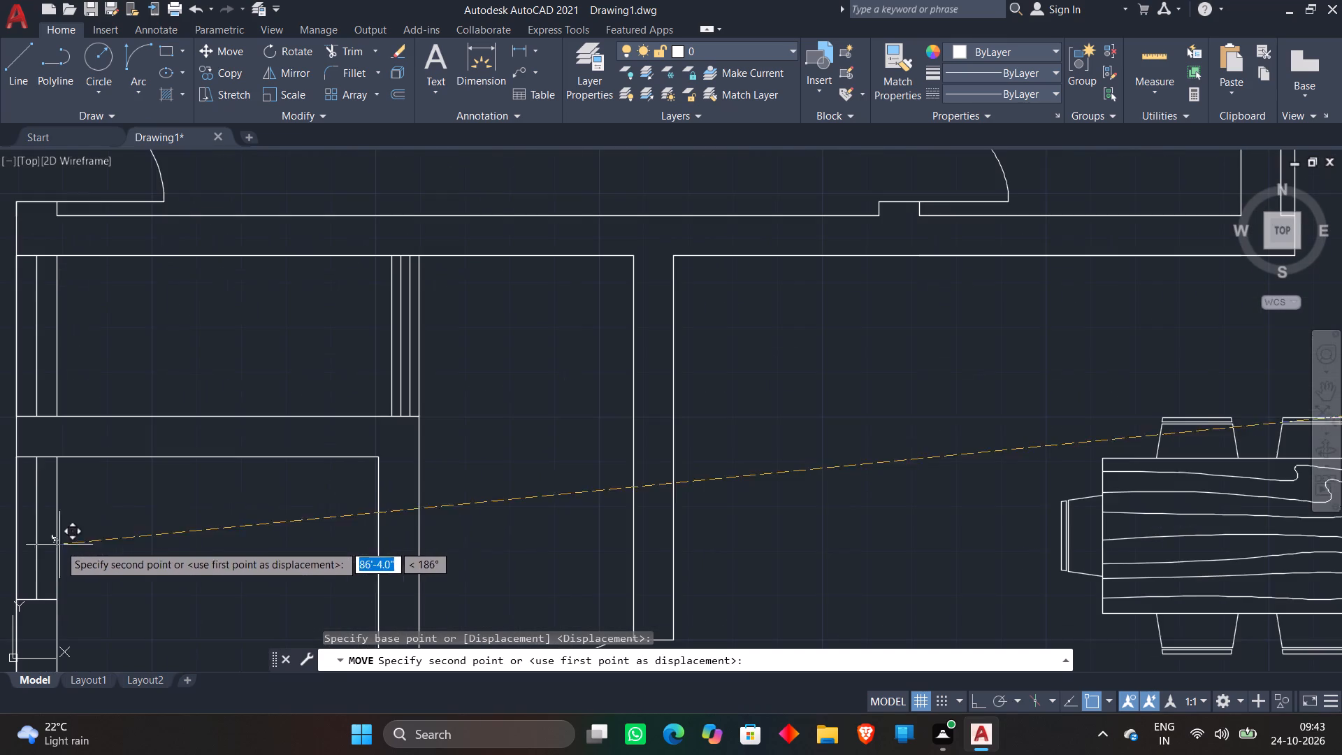
scroll(149, 514, up, 2)
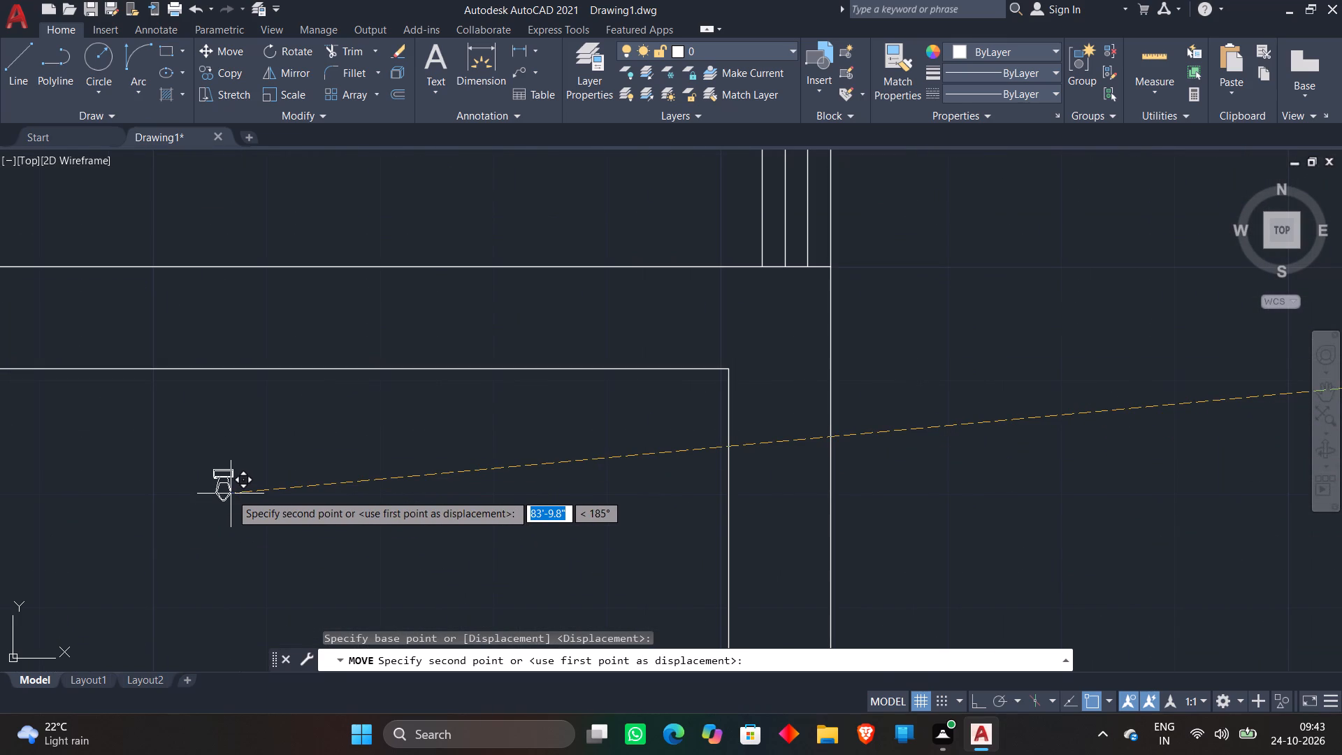
click(231, 494)
Scale the toilet block up freehand from a base point at its southwest edge to a realistic size for the bathroom.
click(256, 554)
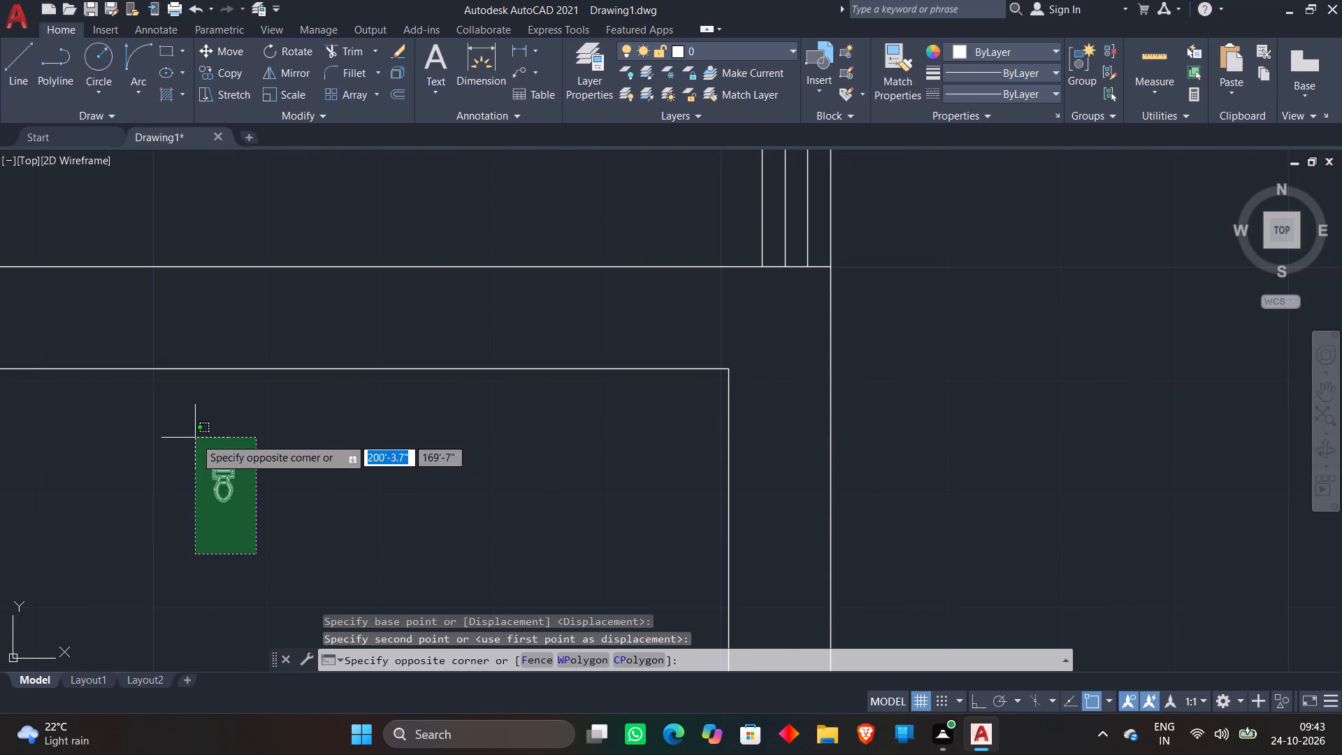
click(195, 438)
scroll(201, 438, down, 3)
right_click(240, 476)
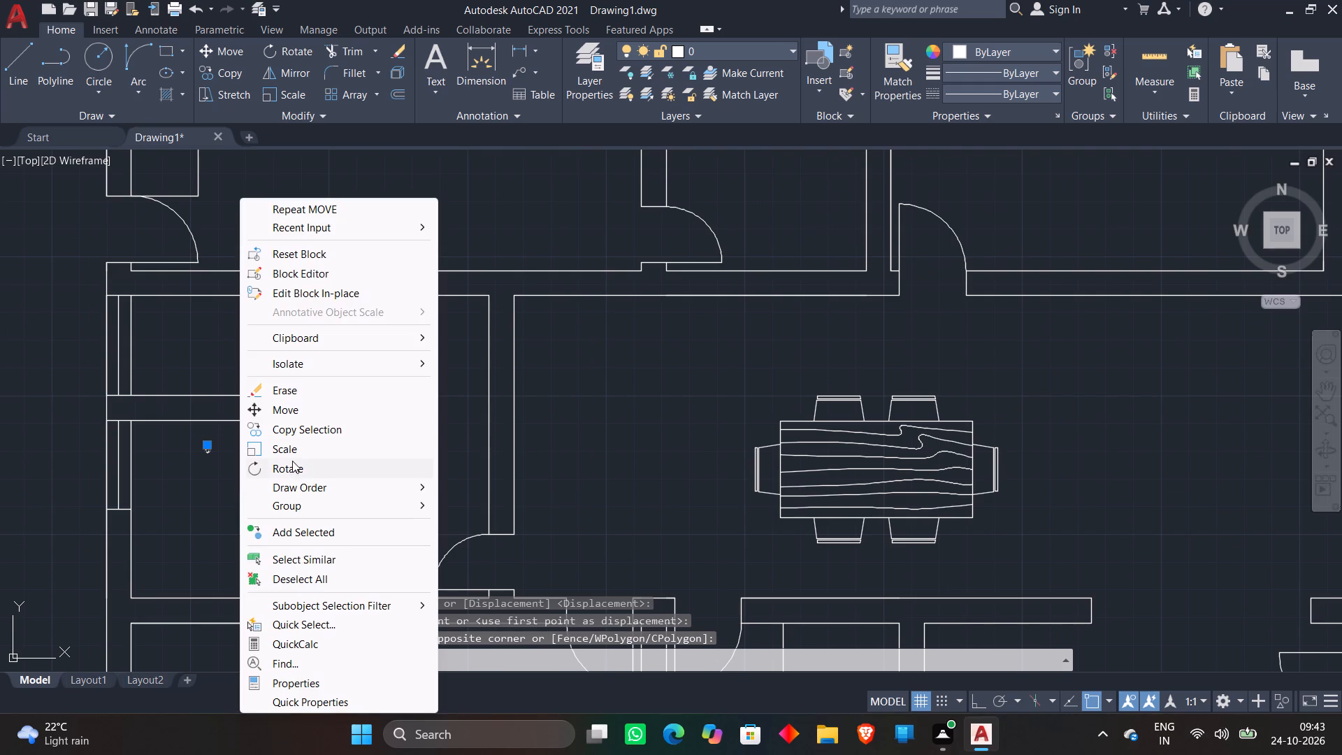
click(293, 452)
click(202, 452)
click(212, 501)
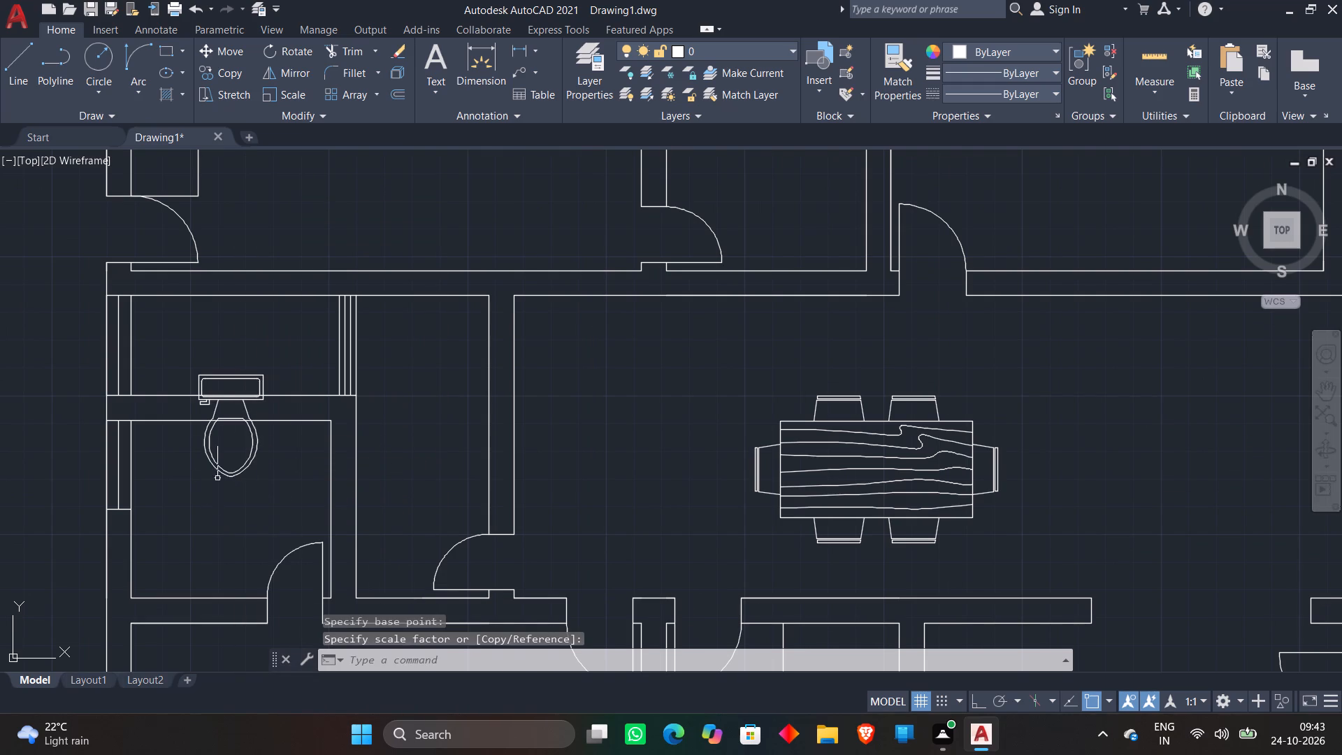
Move the enlarged toilet about 1'-10" nearly straight south so it sits fully inside the west bathroom.
click(219, 475)
click(234, 55)
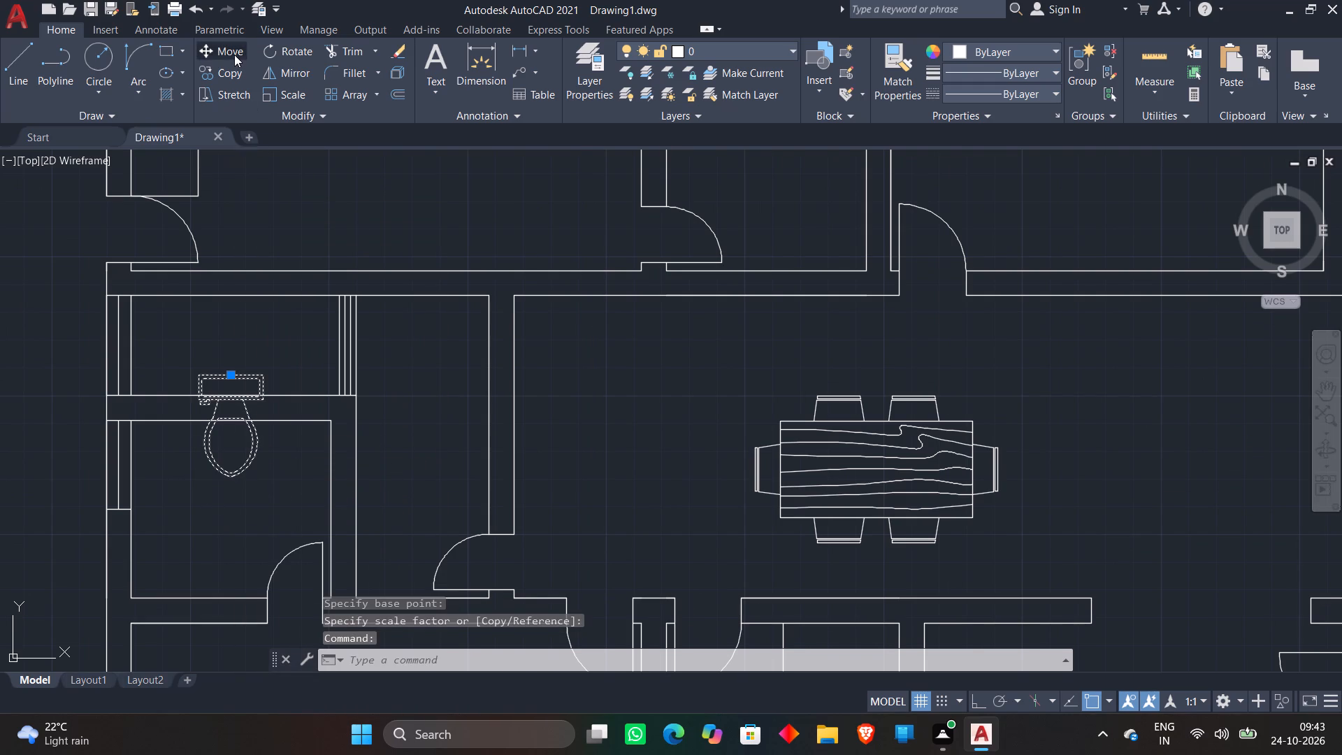
click(208, 448)
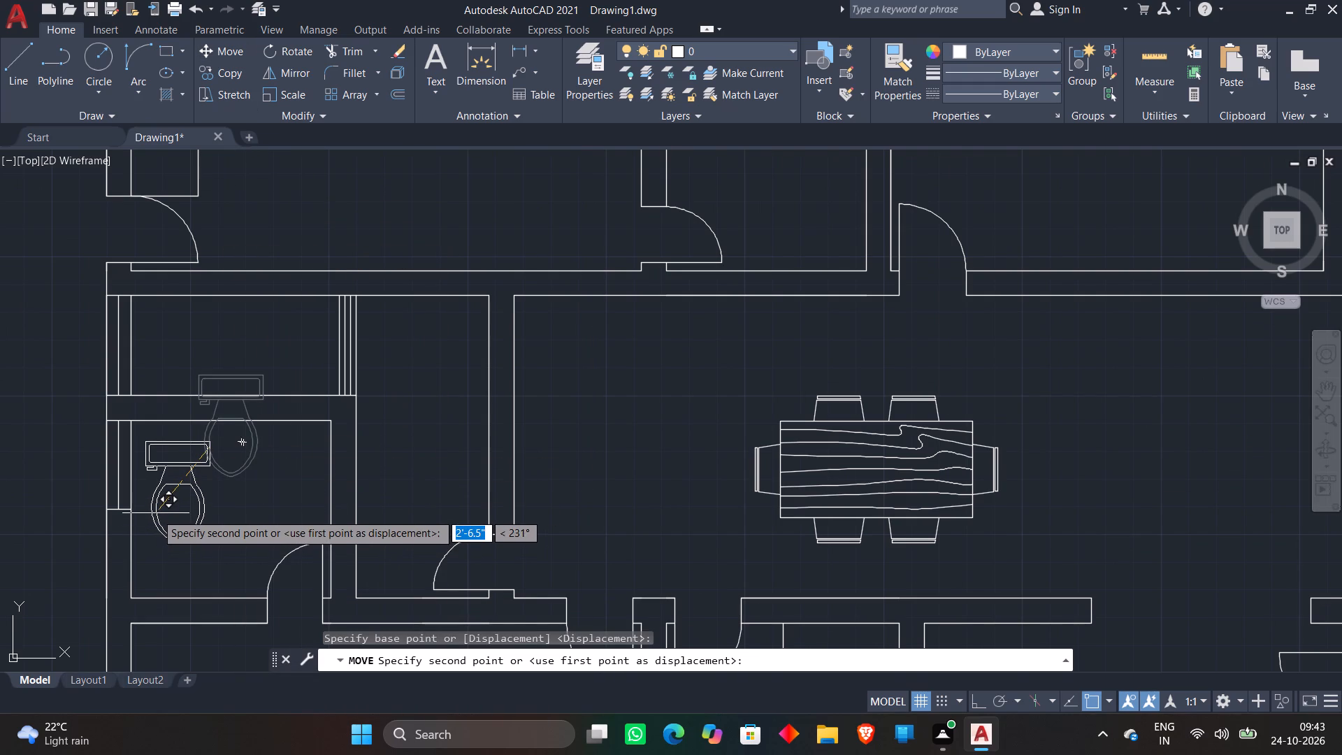
click(196, 505)
Copy the toilet into the narrow room just east, the bathroom beside the north bedroom, and the bathroom on the south wall.
click(197, 519)
right_click(199, 517)
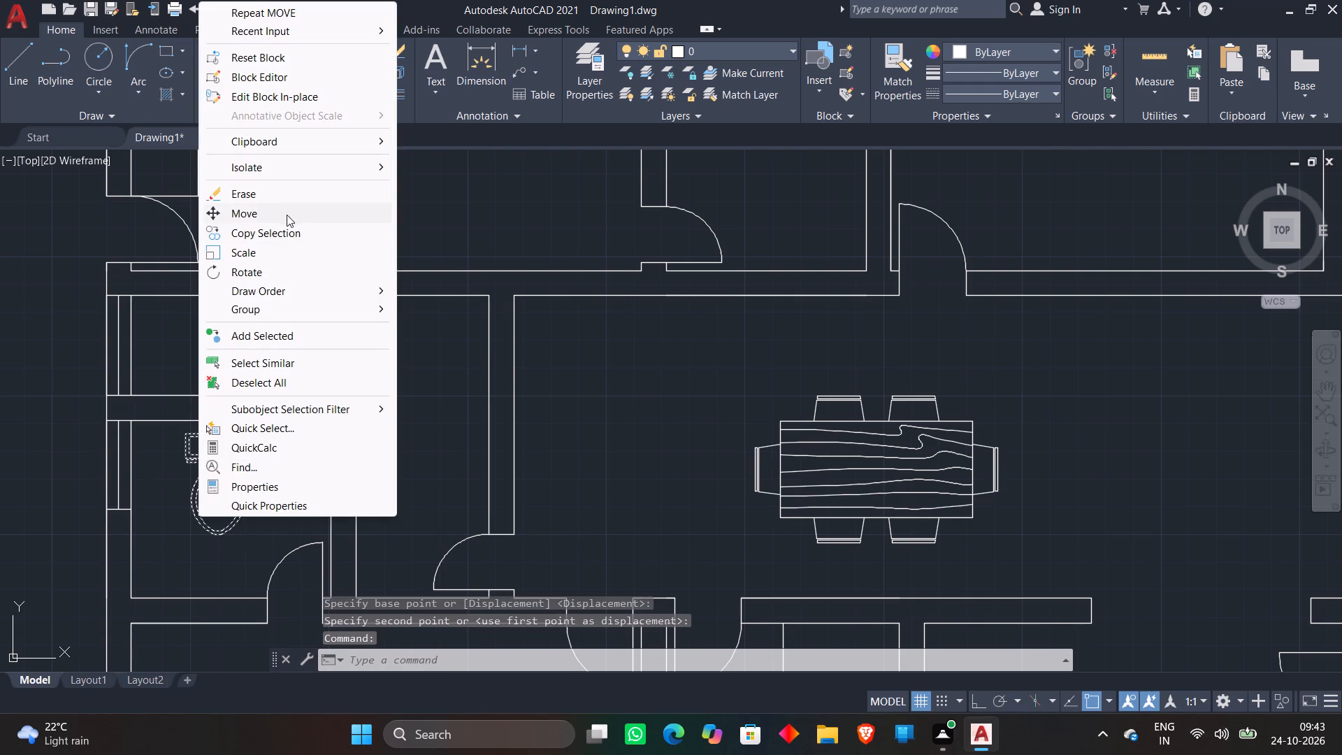
click(284, 227)
click(211, 500)
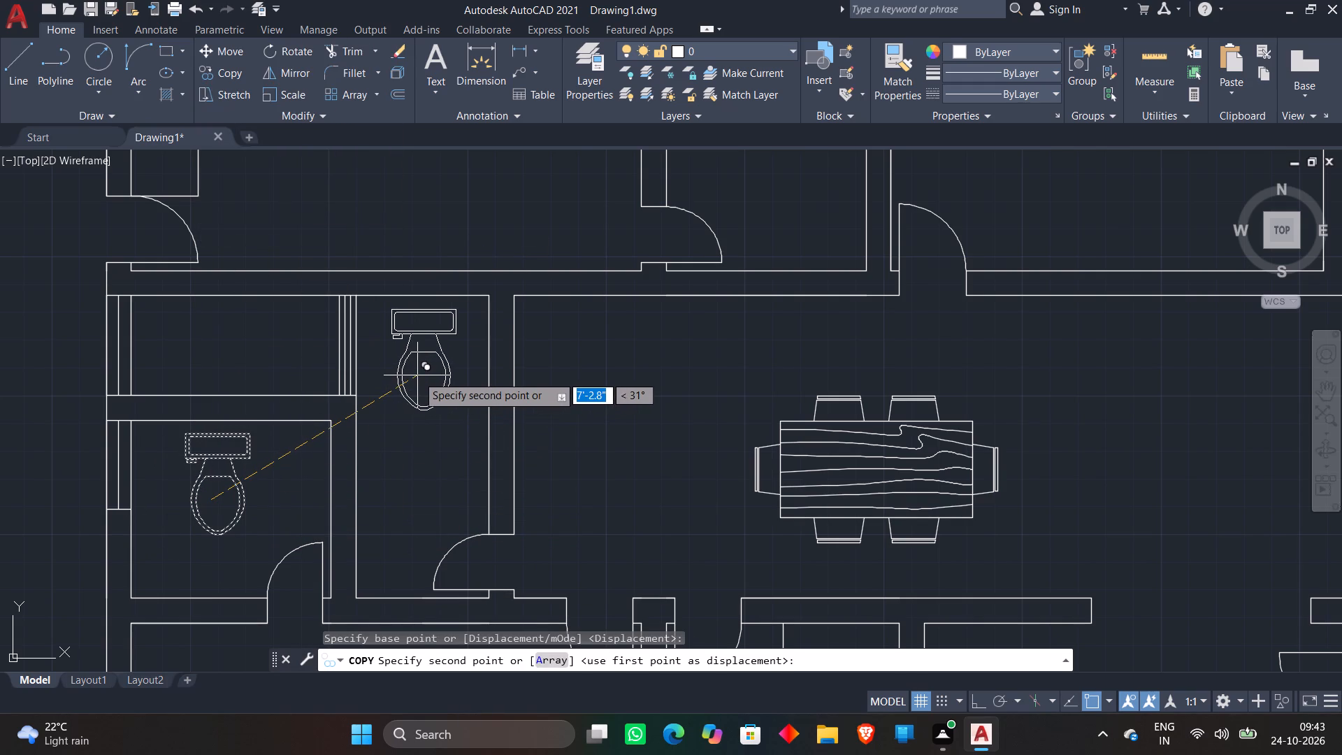
click(417, 375)
scroll(418, 375, down, 3)
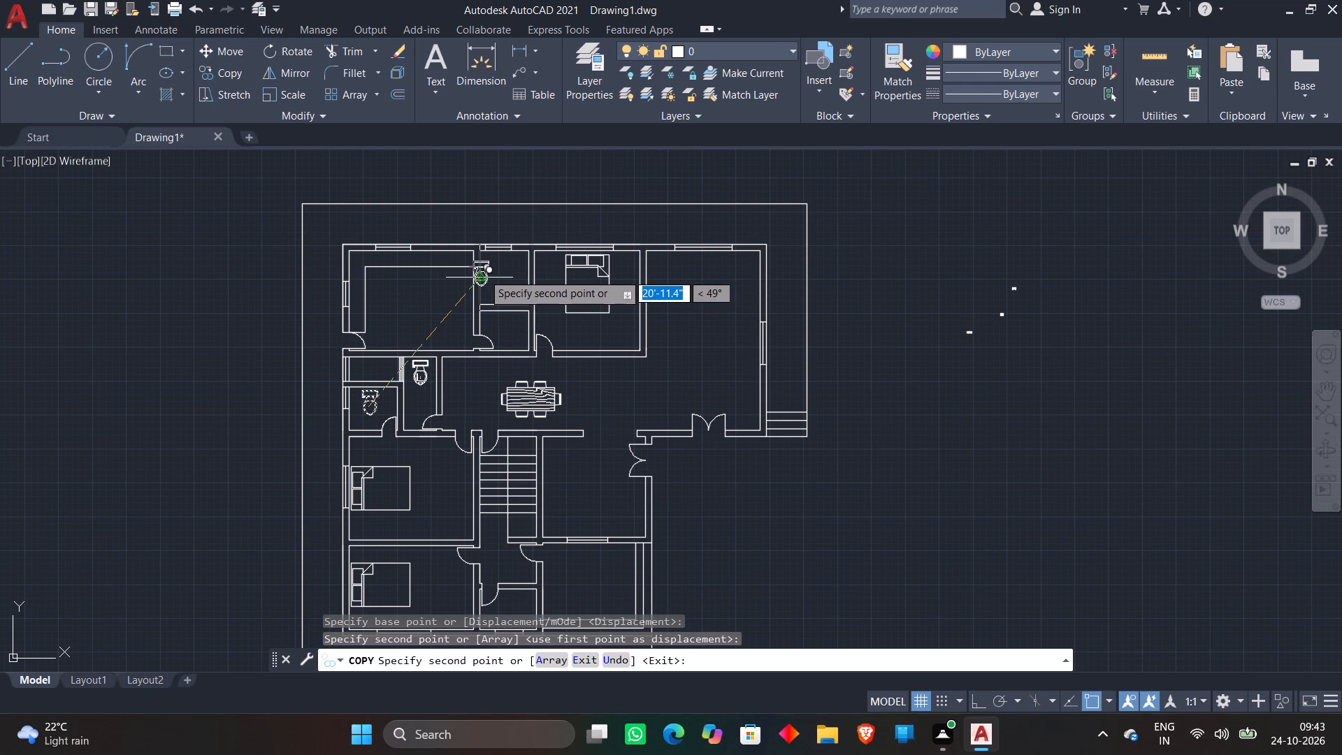
scroll(483, 273, up, 3)
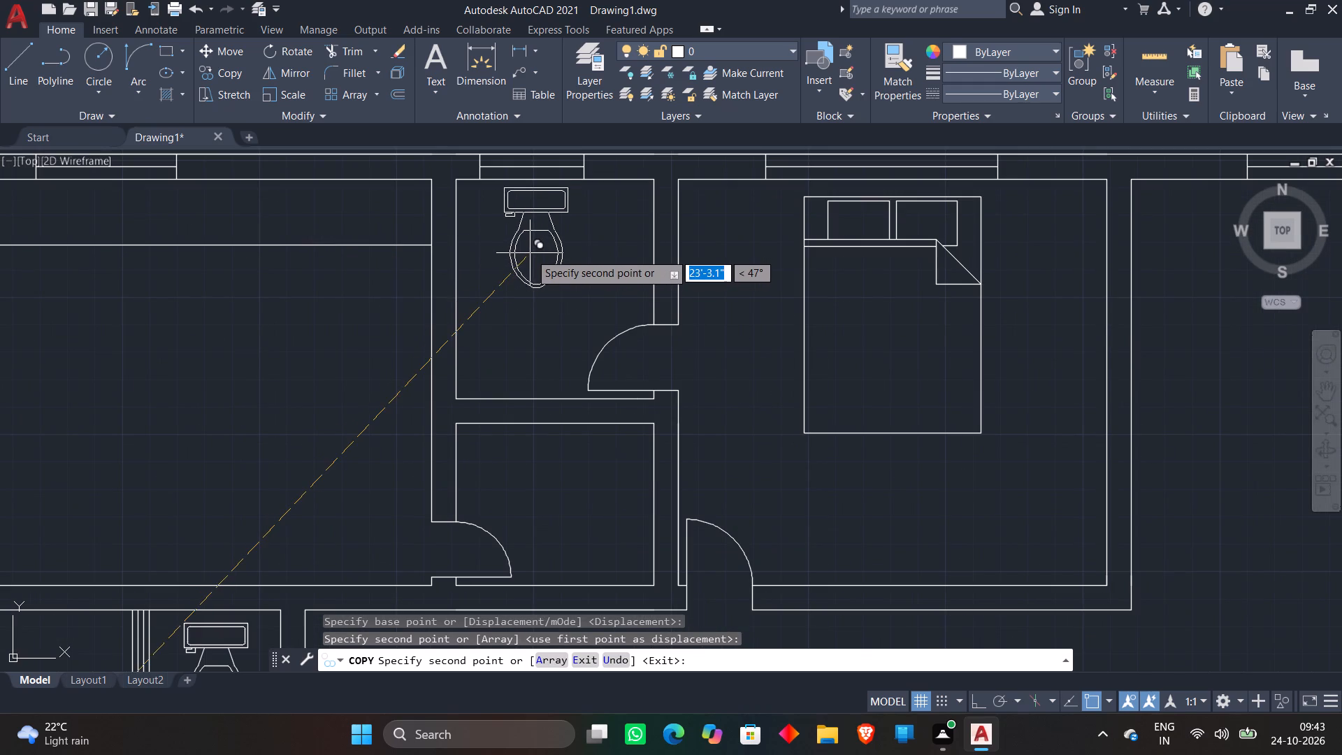
click(530, 253)
scroll(530, 253, down, 4)
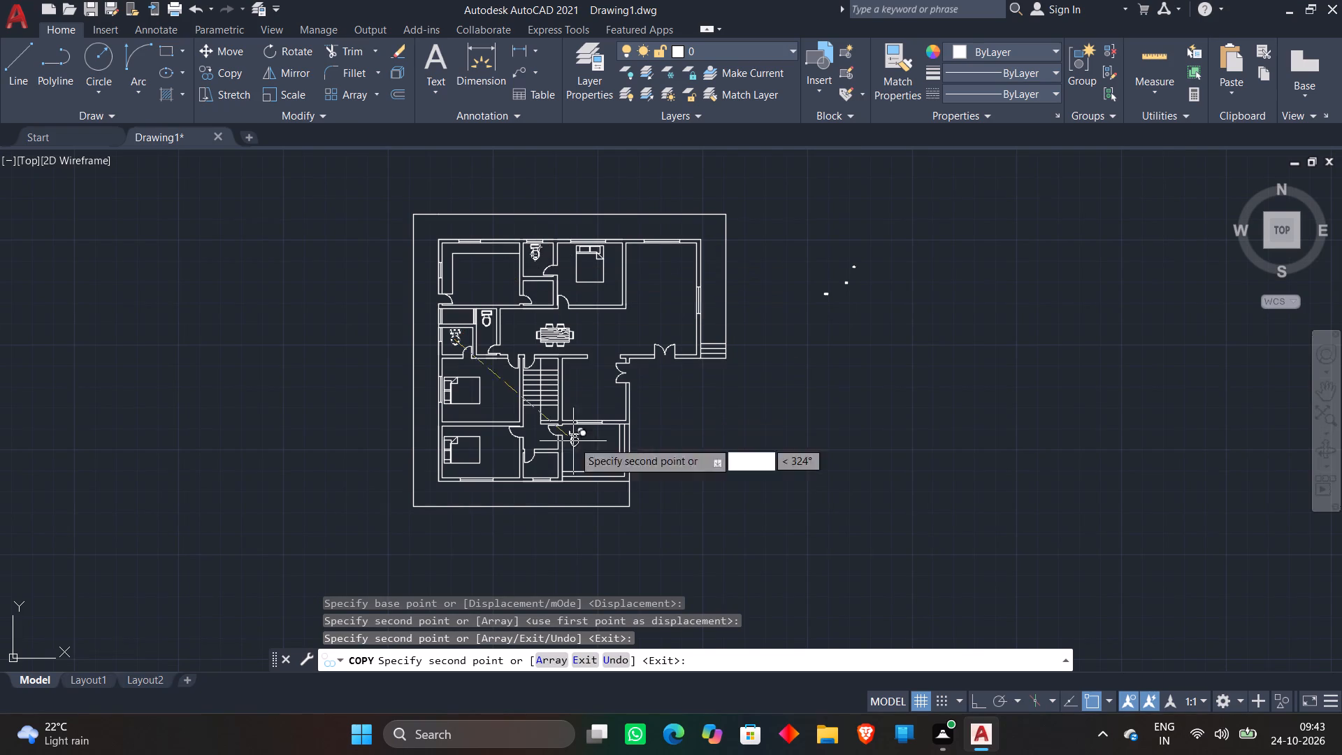
scroll(563, 464, up, 4)
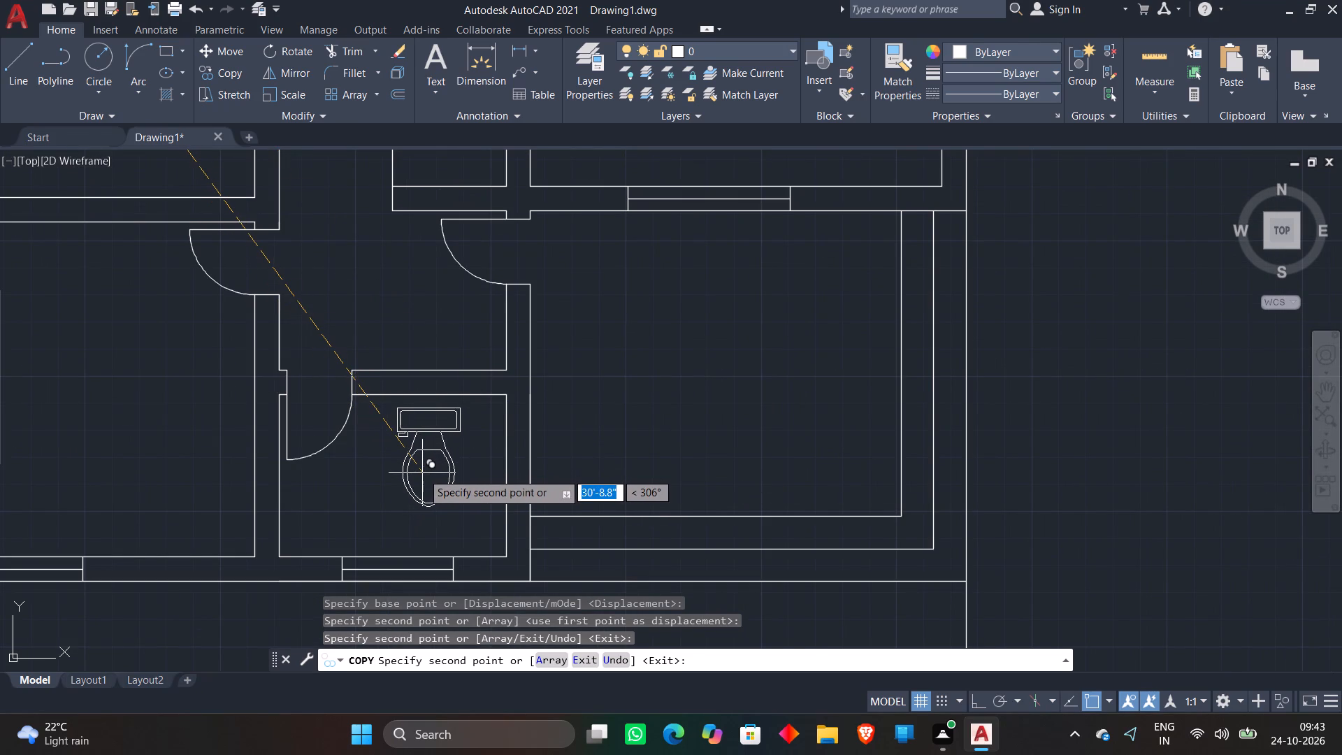
scroll(422, 473, up, 1)
click(447, 465)
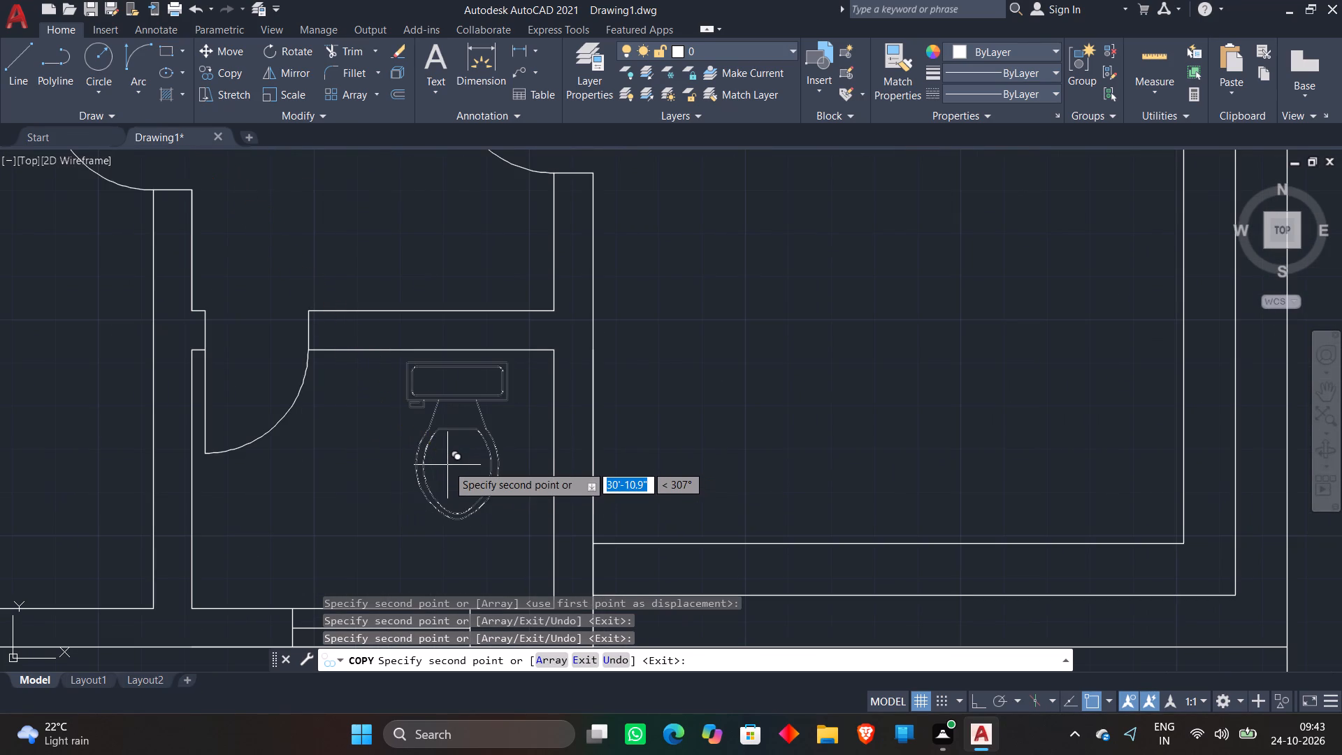
key(space)
Move the westernmost small three-seat sofa block from east of the plan into the large northeast room.
scroll(454, 454, down, 6)
scroll(472, 350, down, 2)
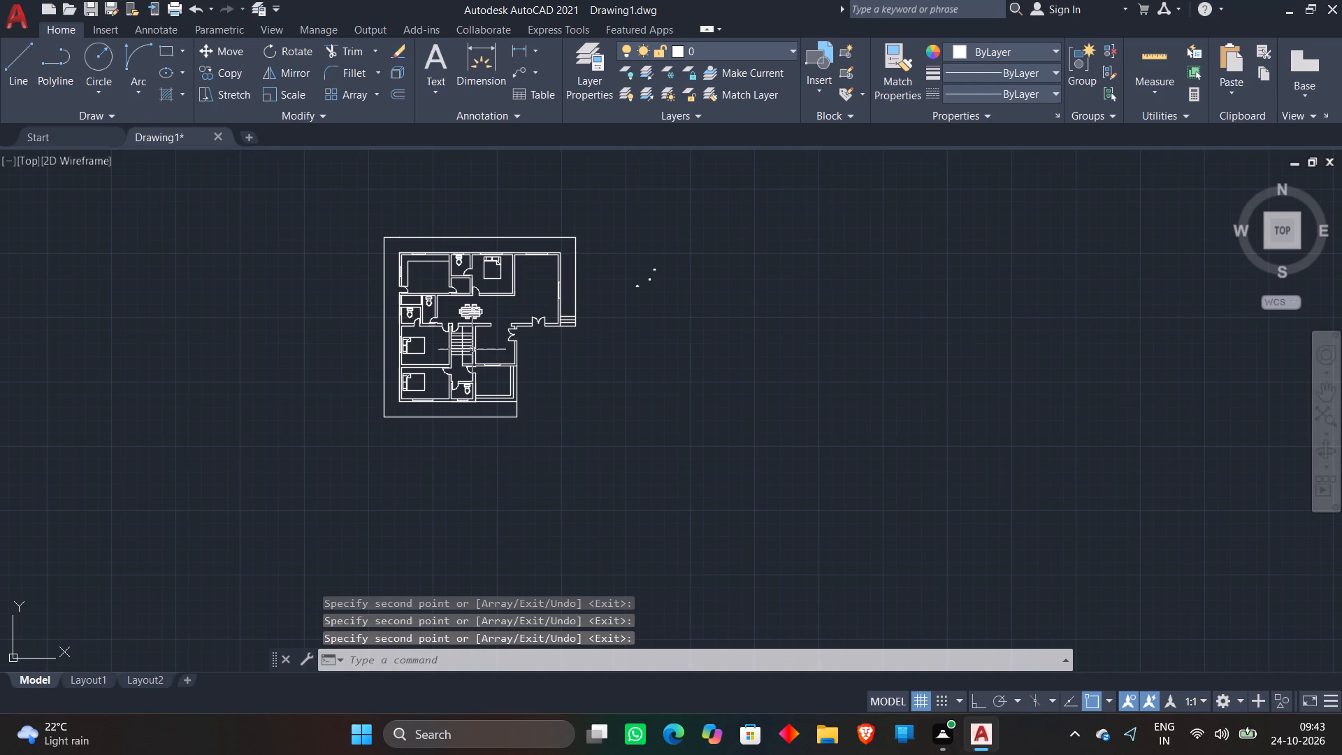
scroll(563, 288, up, 4)
scroll(751, 319, up, 3)
scroll(875, 315, down, 3)
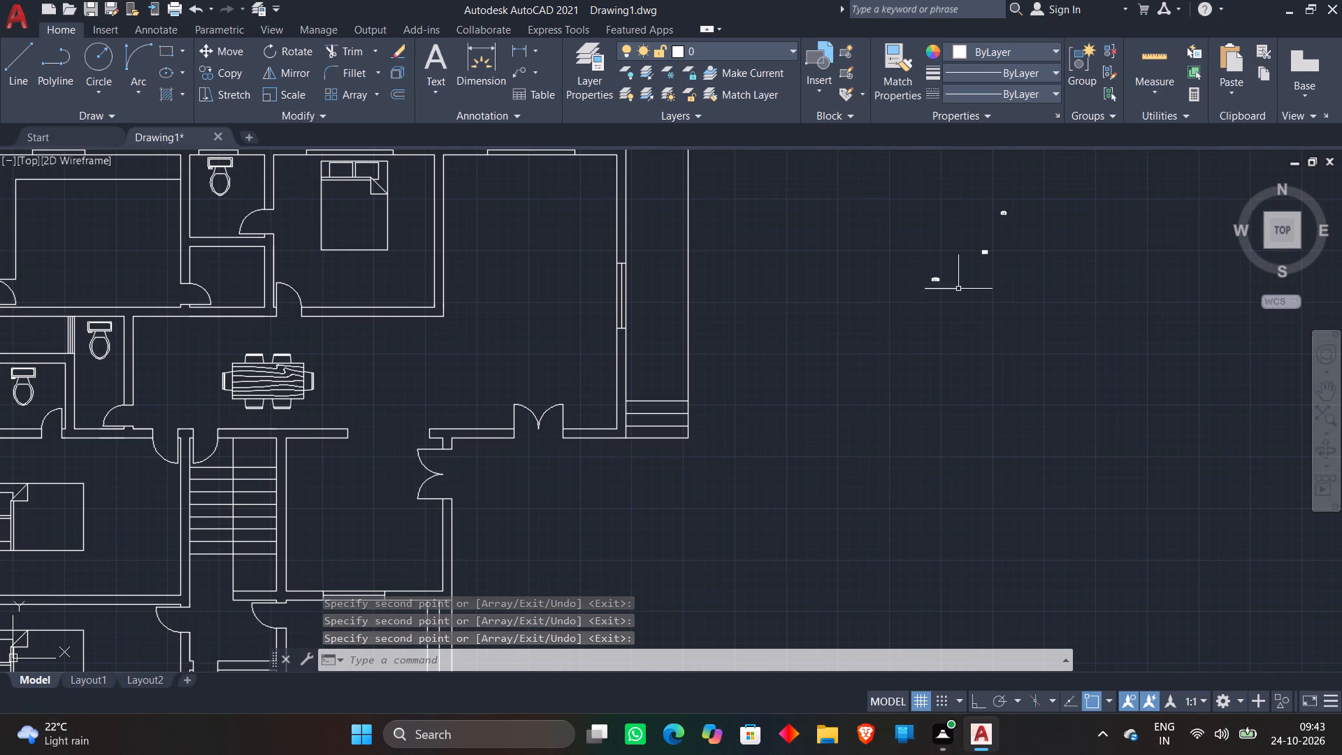
scroll(1023, 185, up, 3)
scroll(977, 320, up, 2)
scroll(962, 324, down, 3)
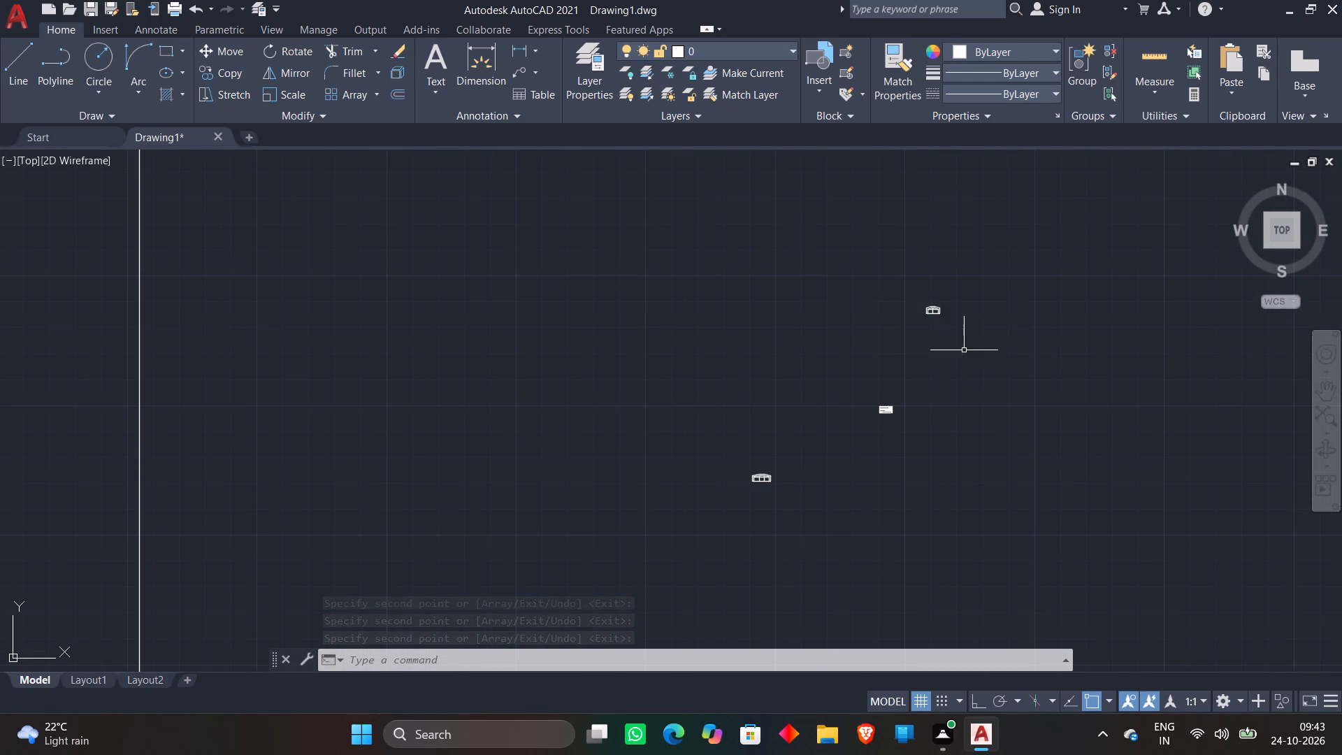
click(828, 503)
click(592, 418)
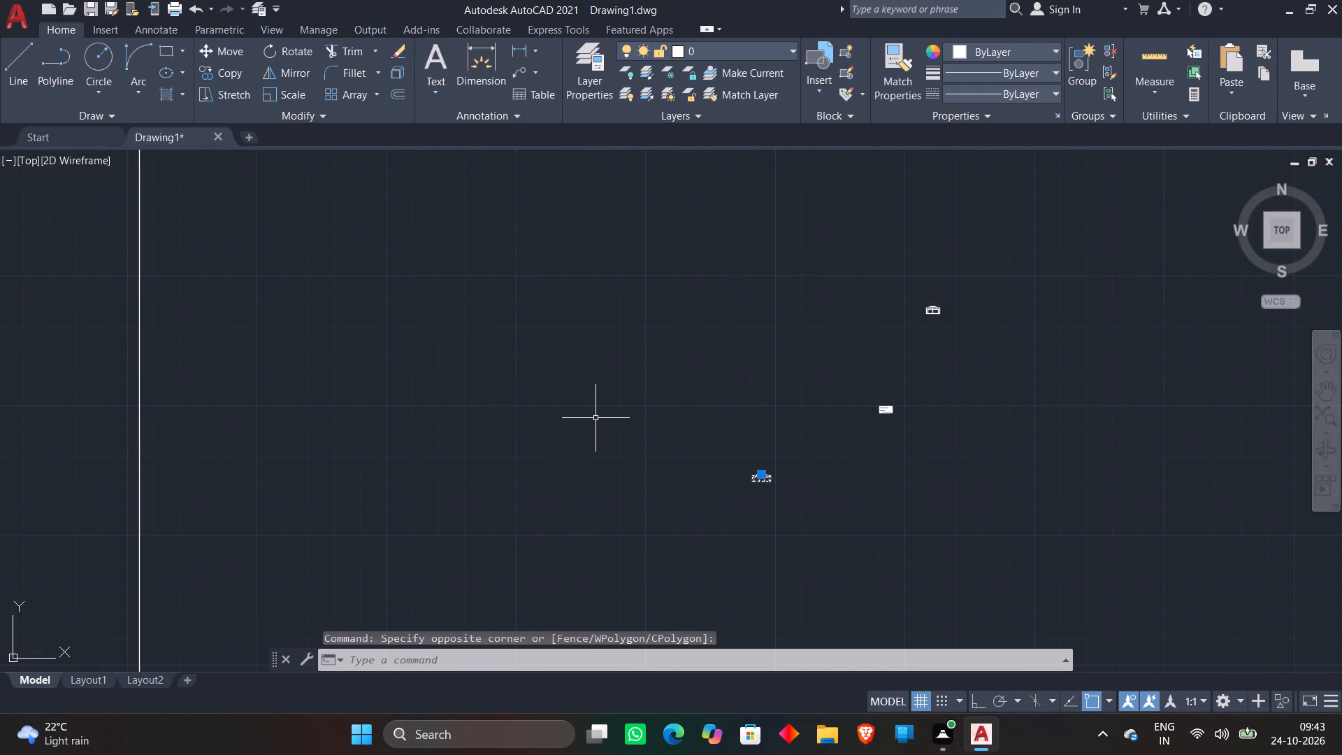
key(m)
key(space)
click(767, 478)
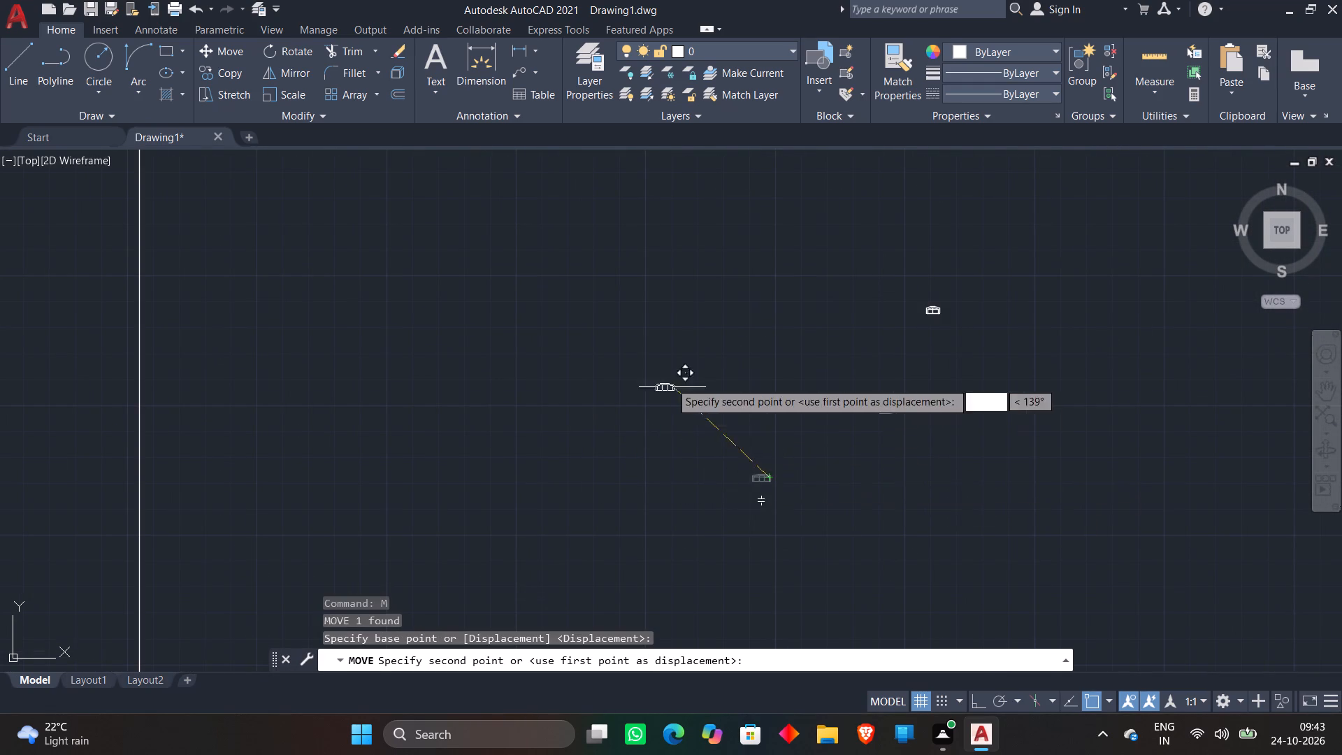
scroll(667, 364, down, 6)
scroll(598, 369, up, 6)
click(695, 333)
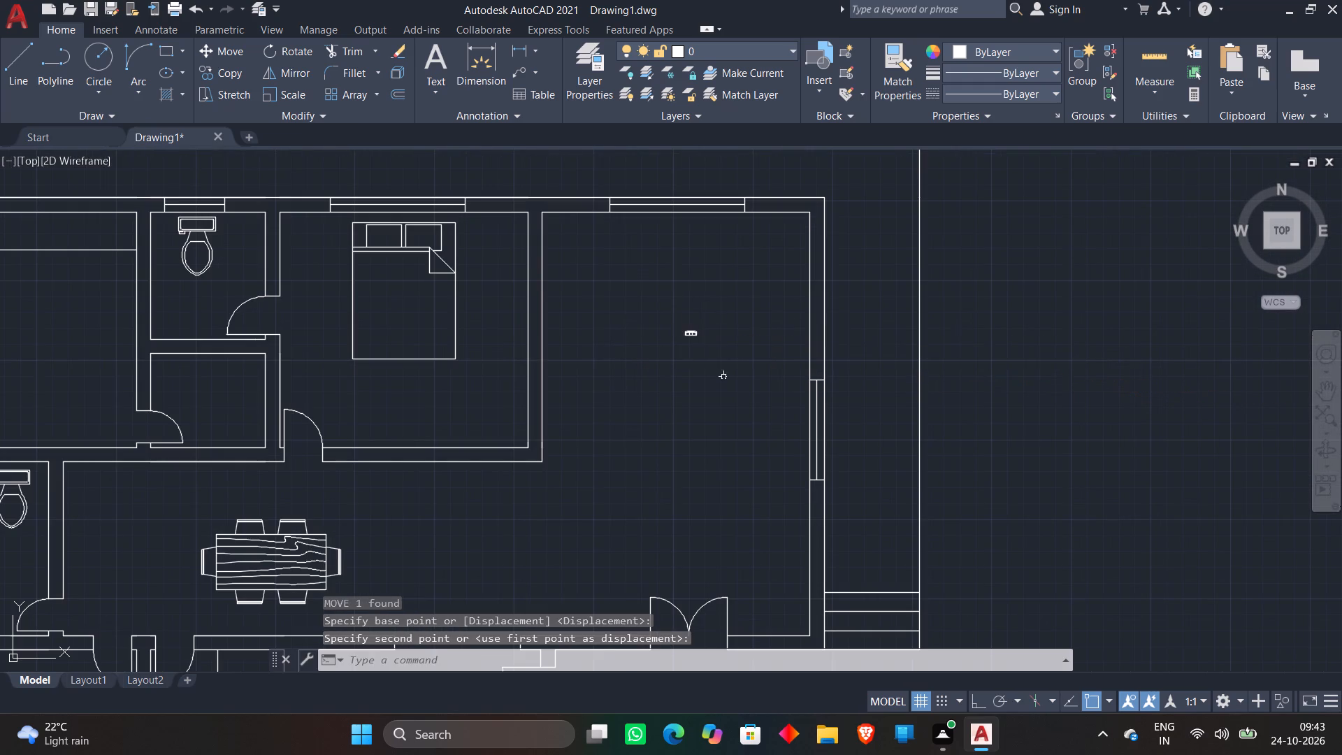
Scale the sofa block up freehand by a factor of about 9.1 from a base point just east of it.
click(730, 385)
click(662, 287)
right_click(662, 287)
click(704, 452)
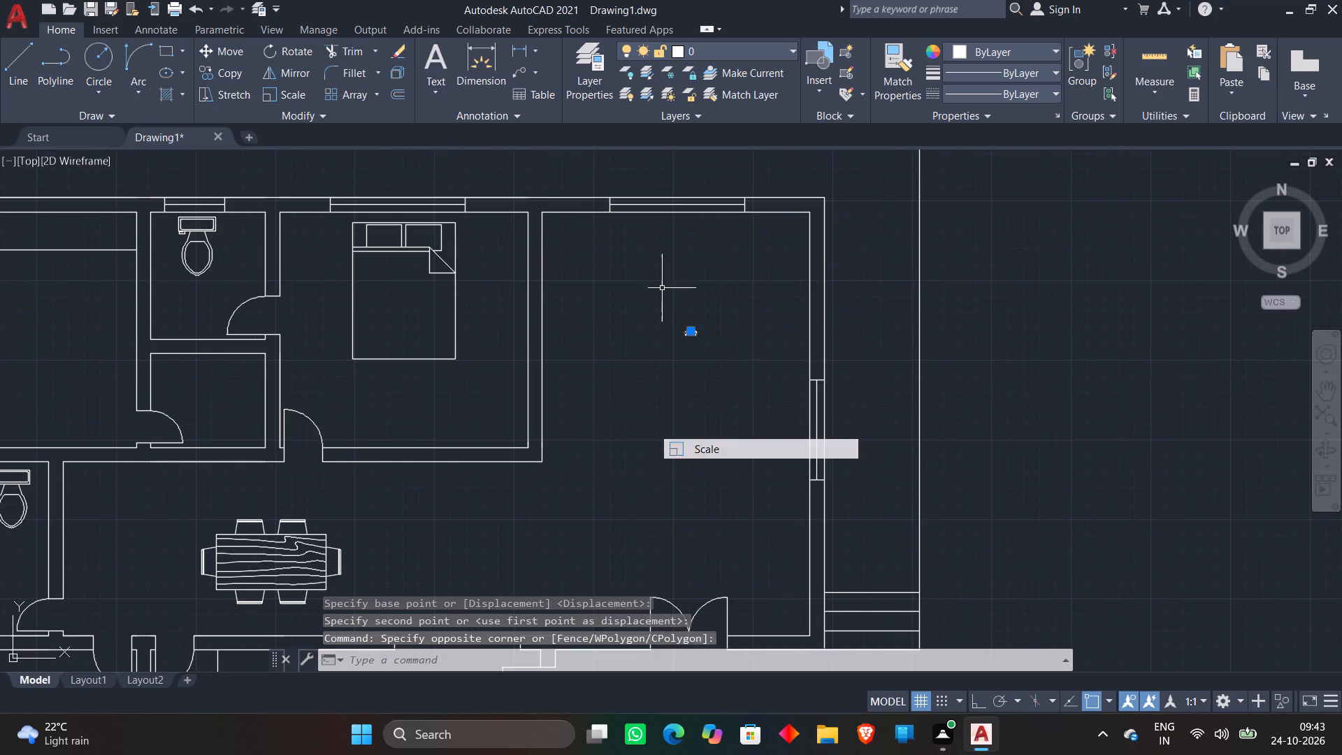
click(723, 340)
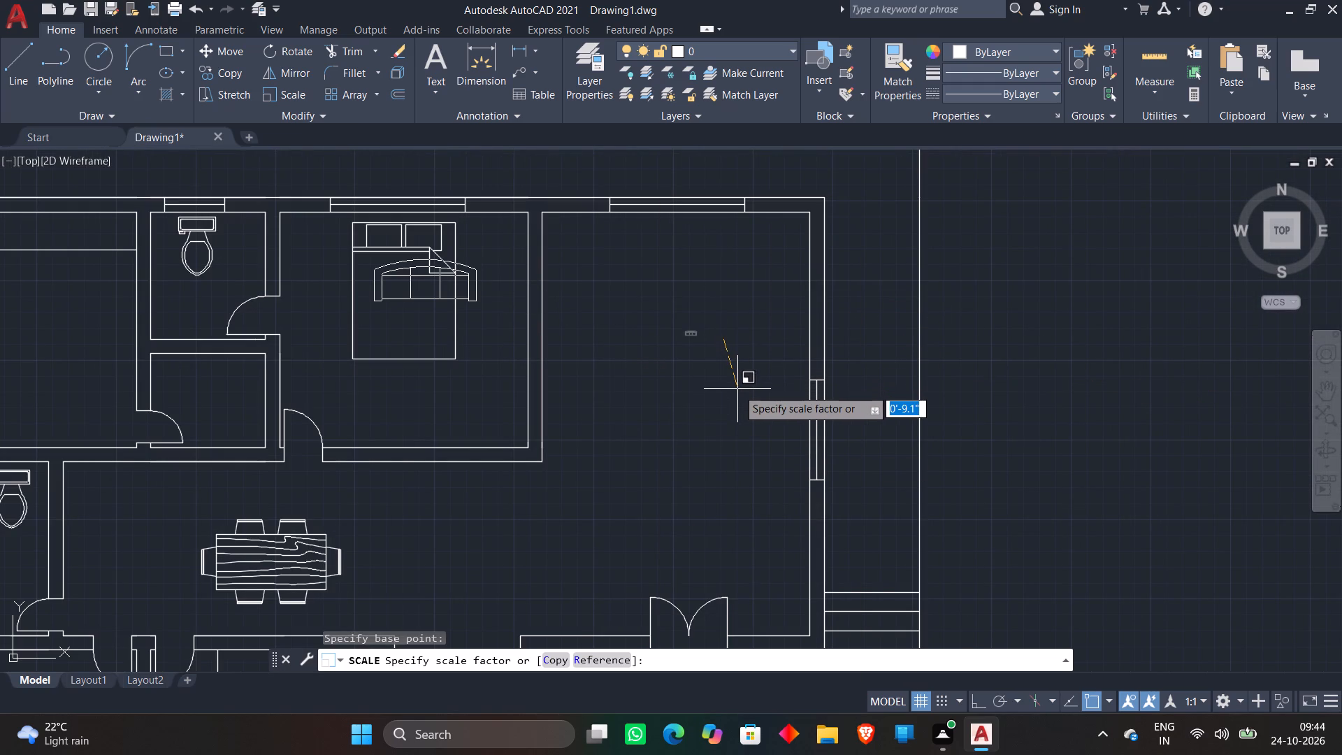
click(737, 389)
Move the enlarged sofa about 13'-4" east from over the north bedroom's bed to below the northeast room's north window.
click(403, 294)
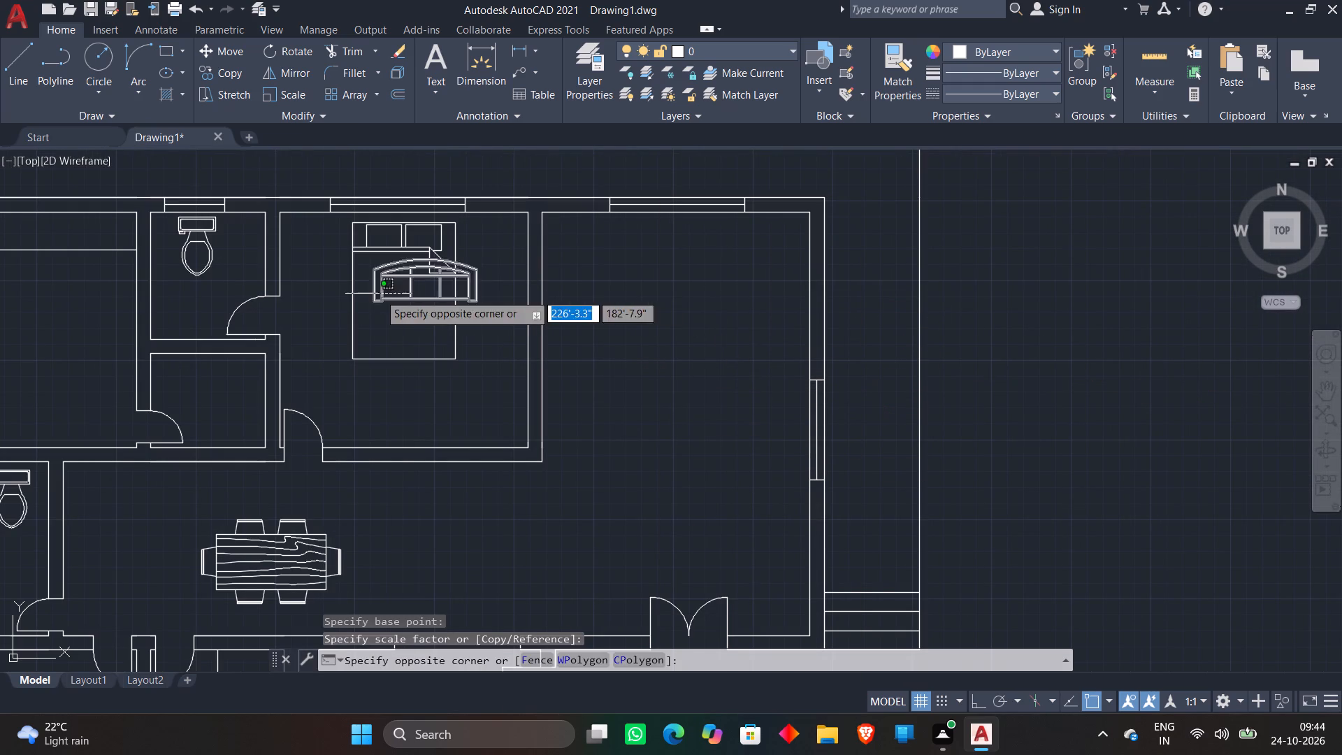
click(379, 294)
right_click(395, 296)
click(438, 412)
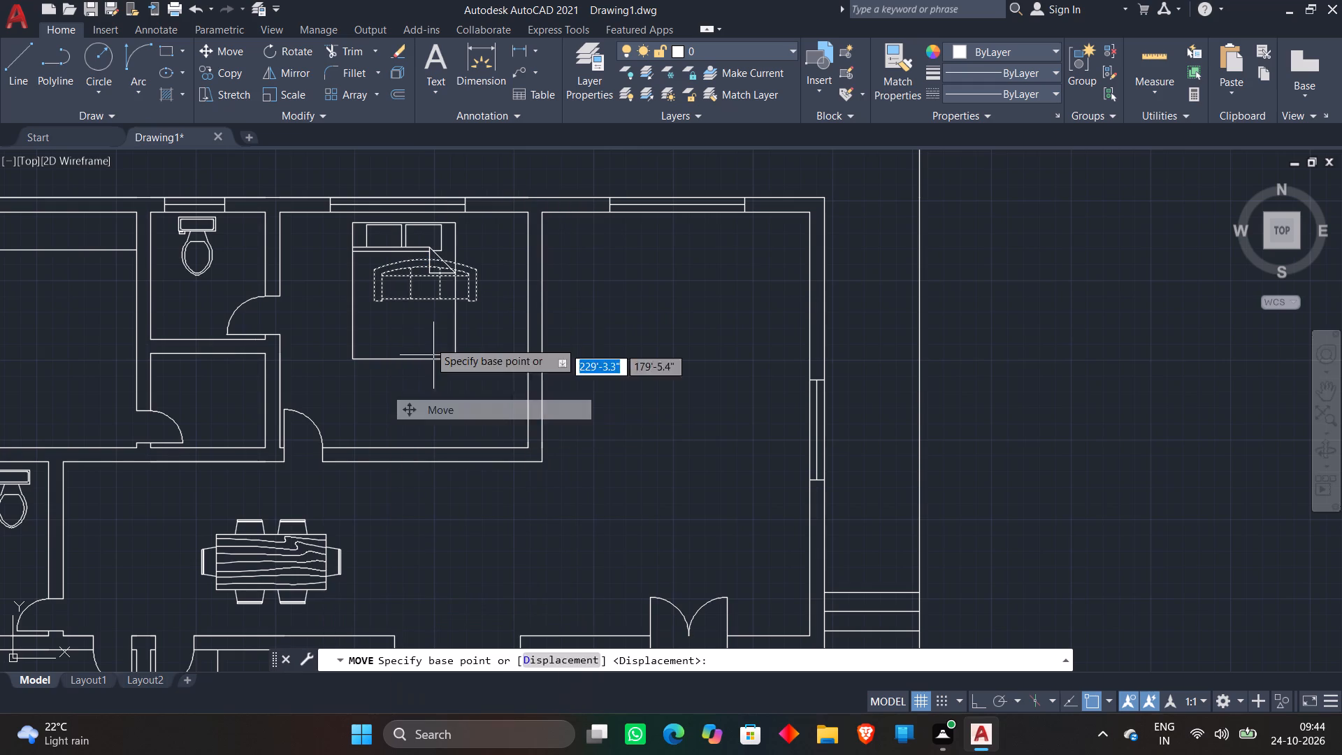
click(410, 310)
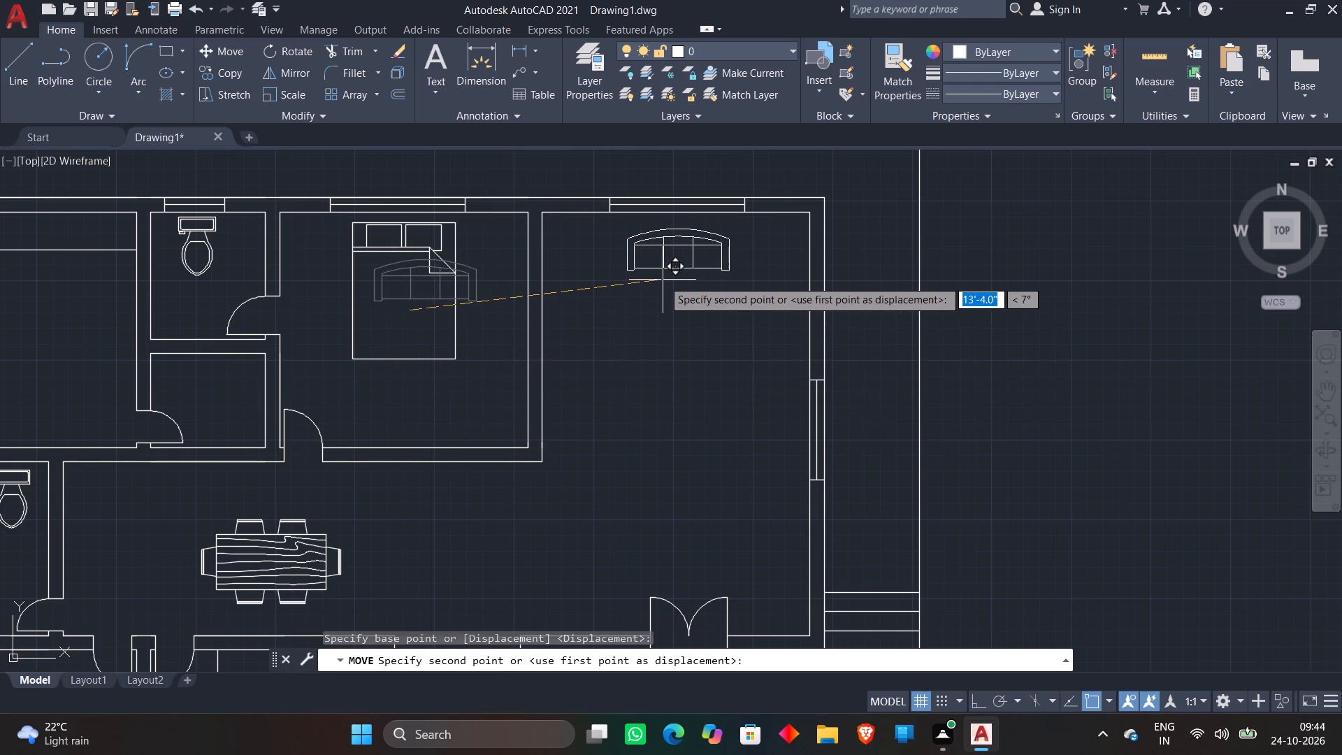
click(663, 280)
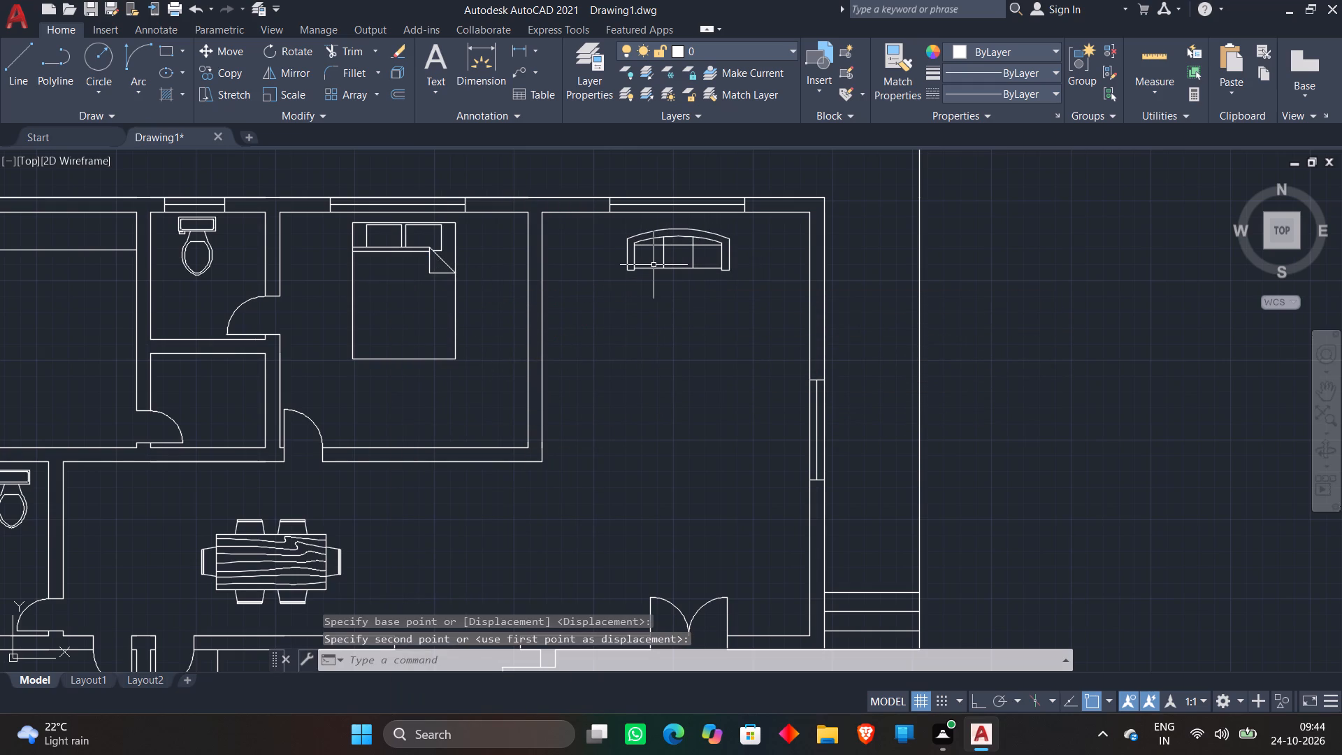
click(654, 265)
click(654, 265)
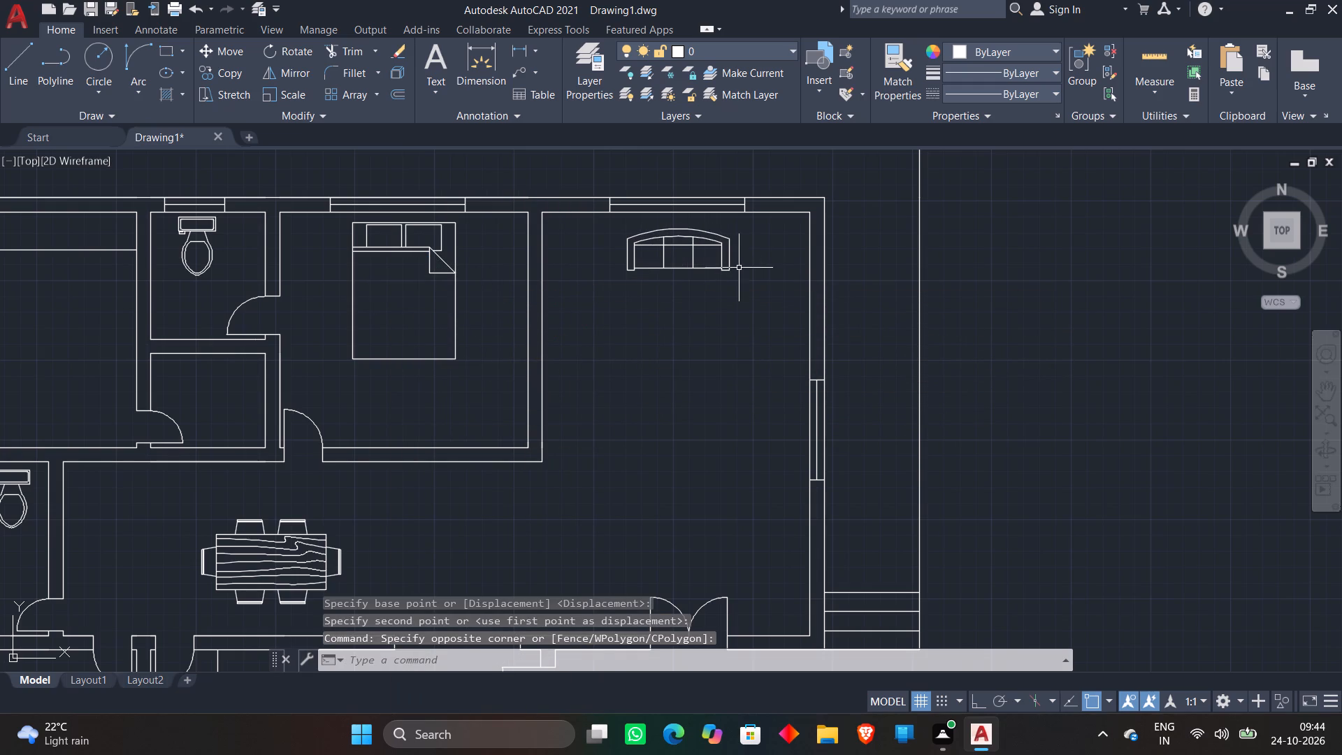
Rotate the three-seat sofa in the northeast room by 270° about the middle of its front edge.
click(739, 268)
click(640, 265)
right_click(638, 267)
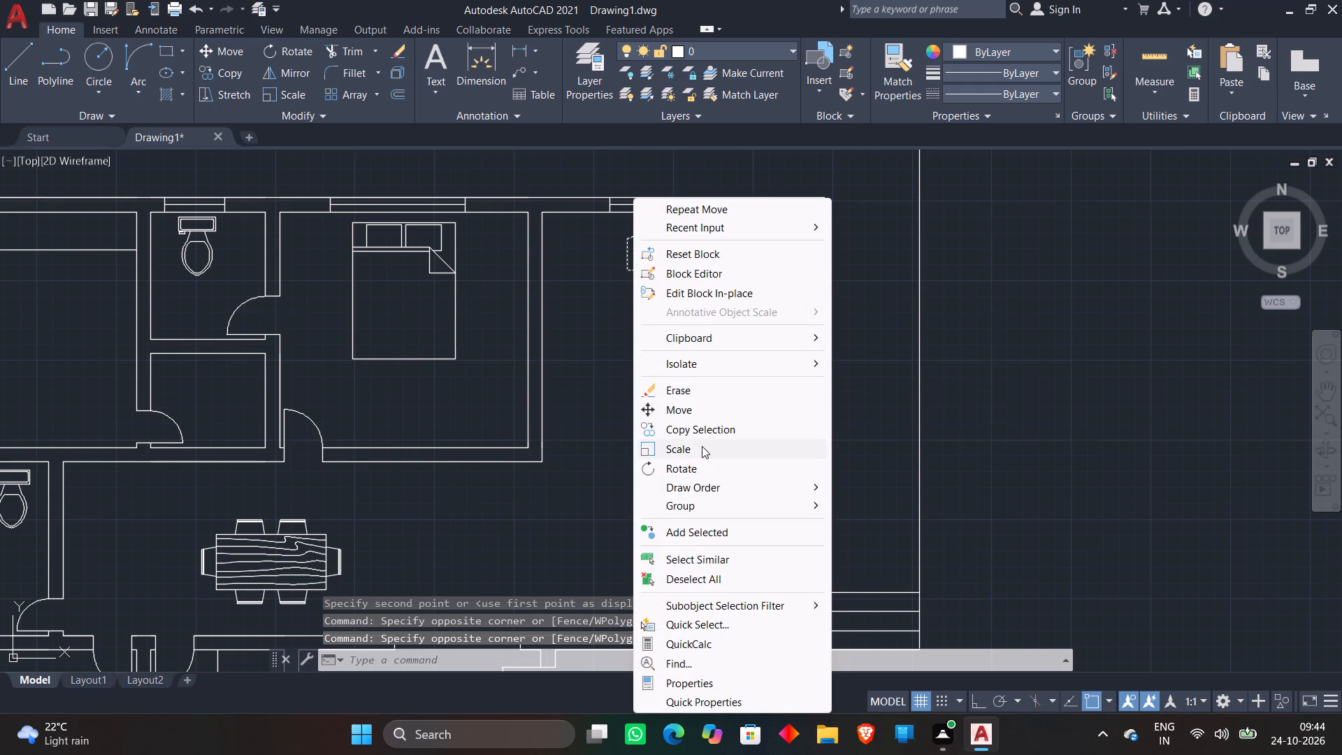
click(692, 462)
click(693, 268)
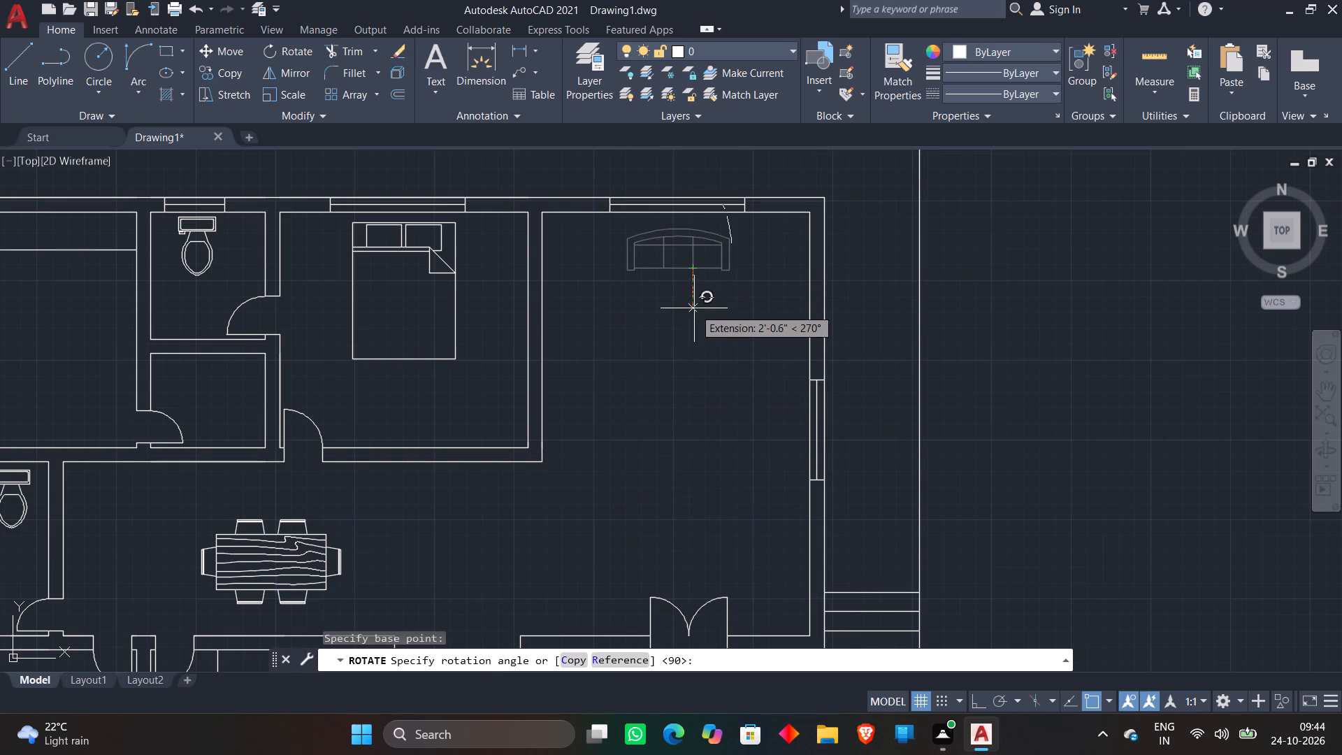
click(694, 308)
Move the rotated three-seat sofa to just inside the northeast room's east window.
click(702, 294)
click(686, 319)
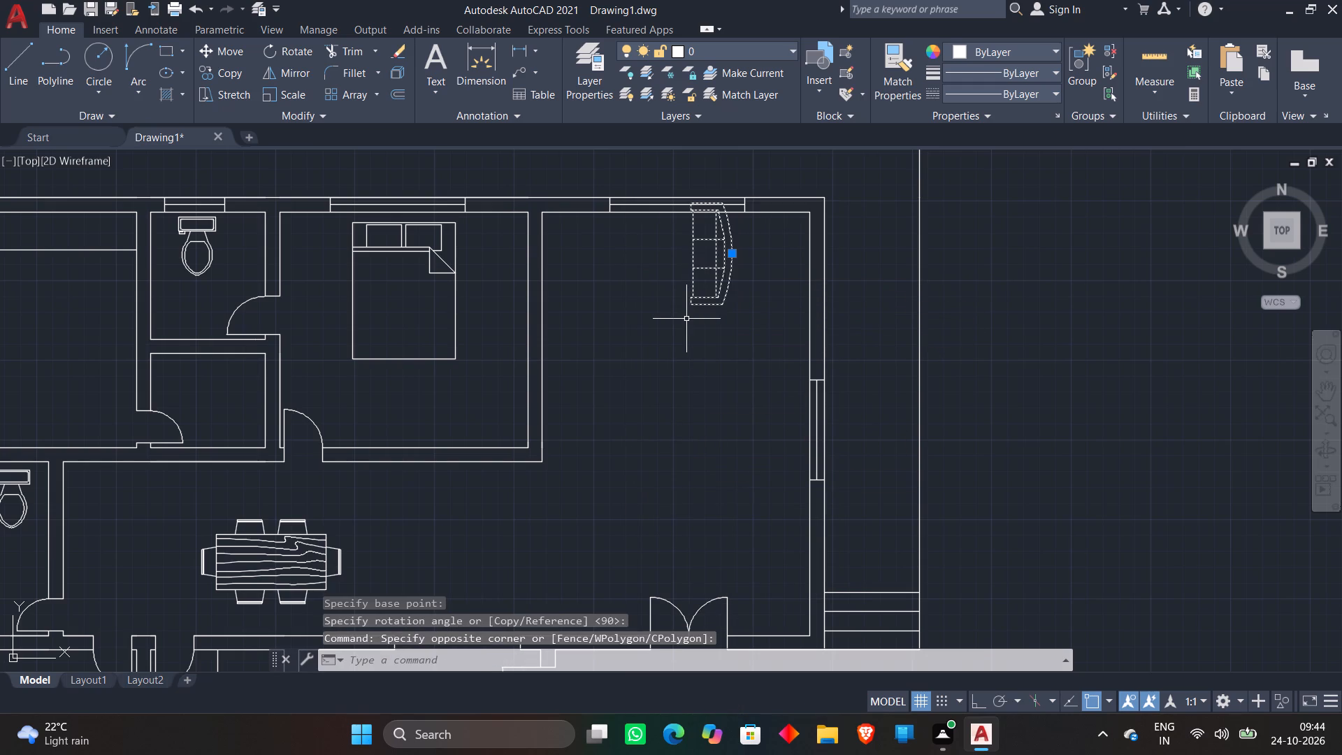
key(m)
key(space)
click(715, 270)
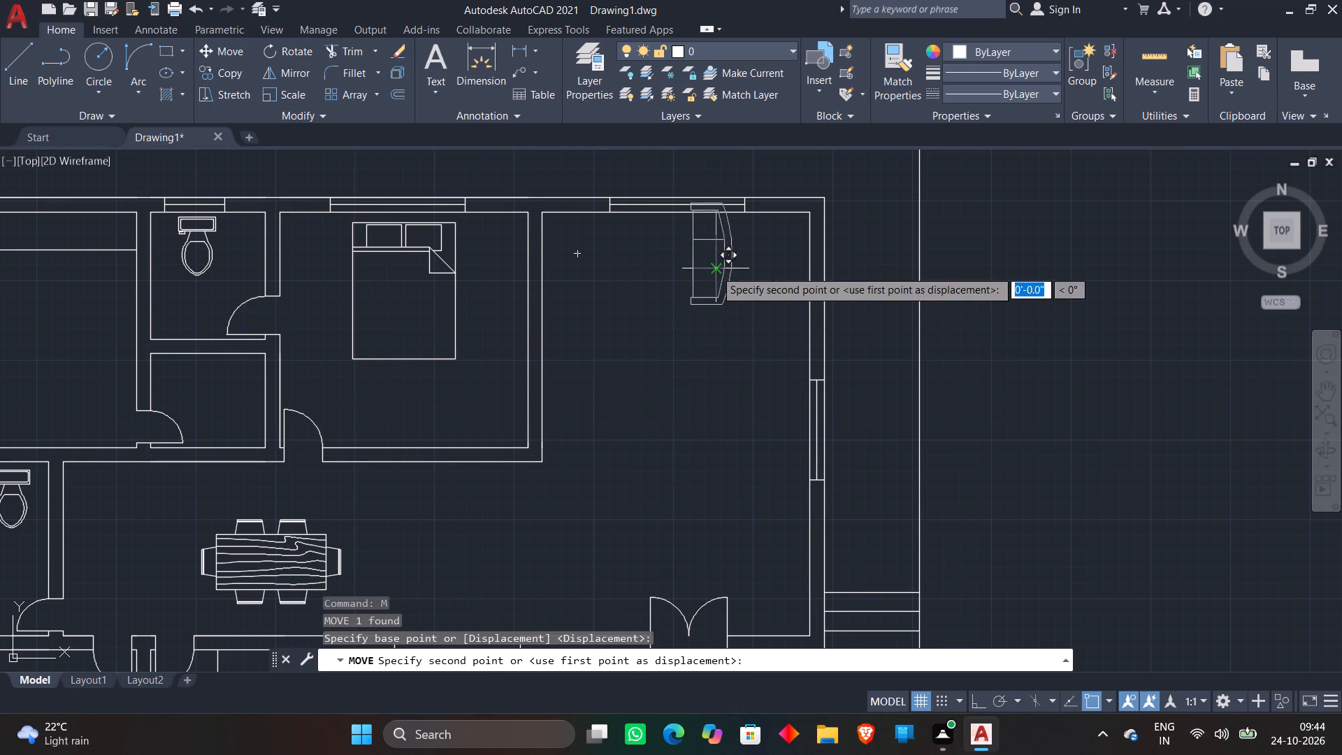
scroll(781, 445, up, 2)
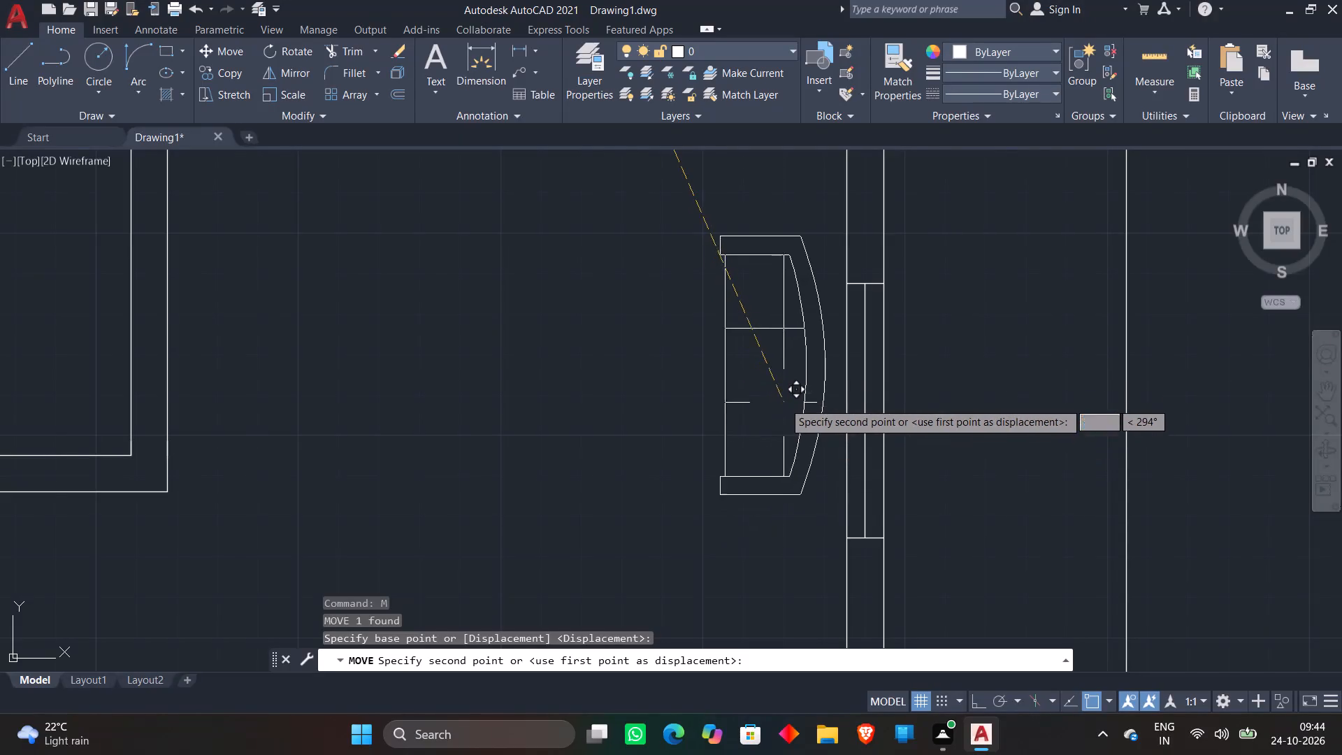
scroll(774, 375, down, 2)
click(777, 399)
Move the tiny two-seat sofa block from east of the plan into the northeast room, northwest of the three-seat sofa.
scroll(879, 314, down, 3)
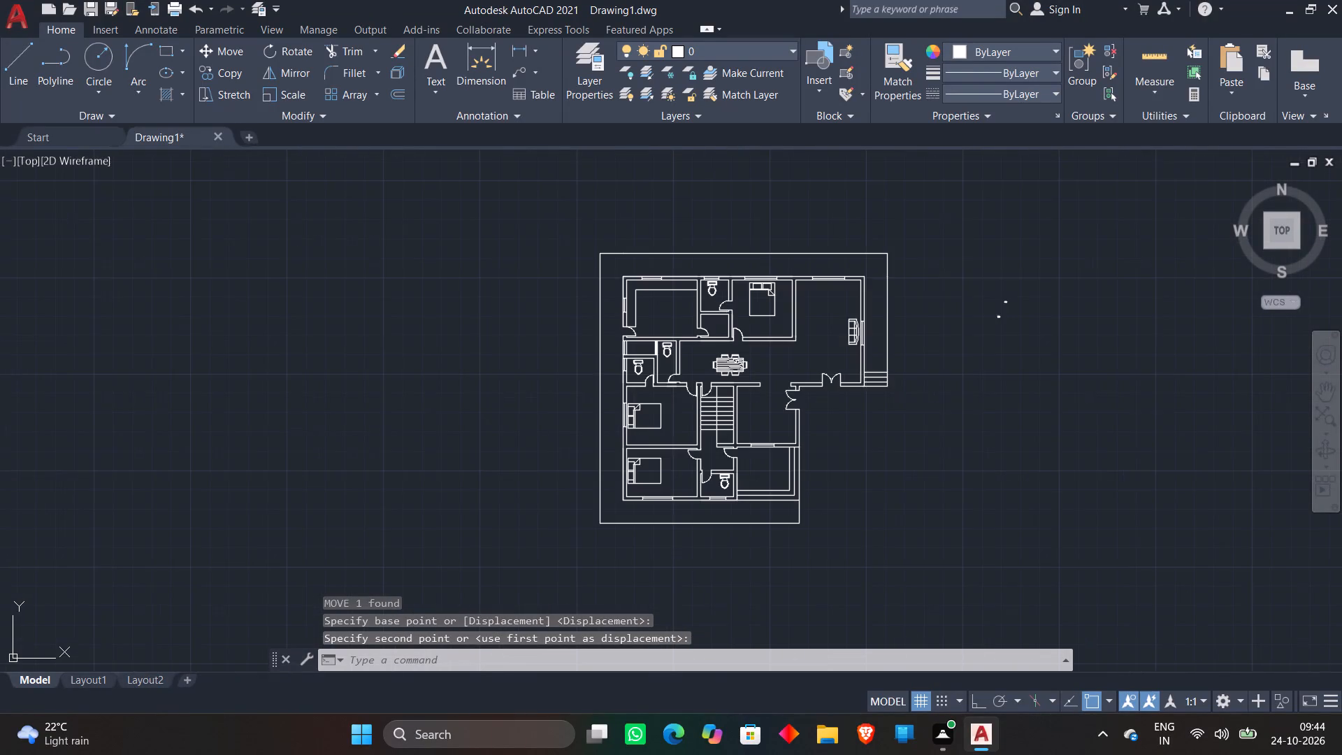
scroll(1049, 336, up, 3)
scroll(937, 248, up, 3)
click(946, 270)
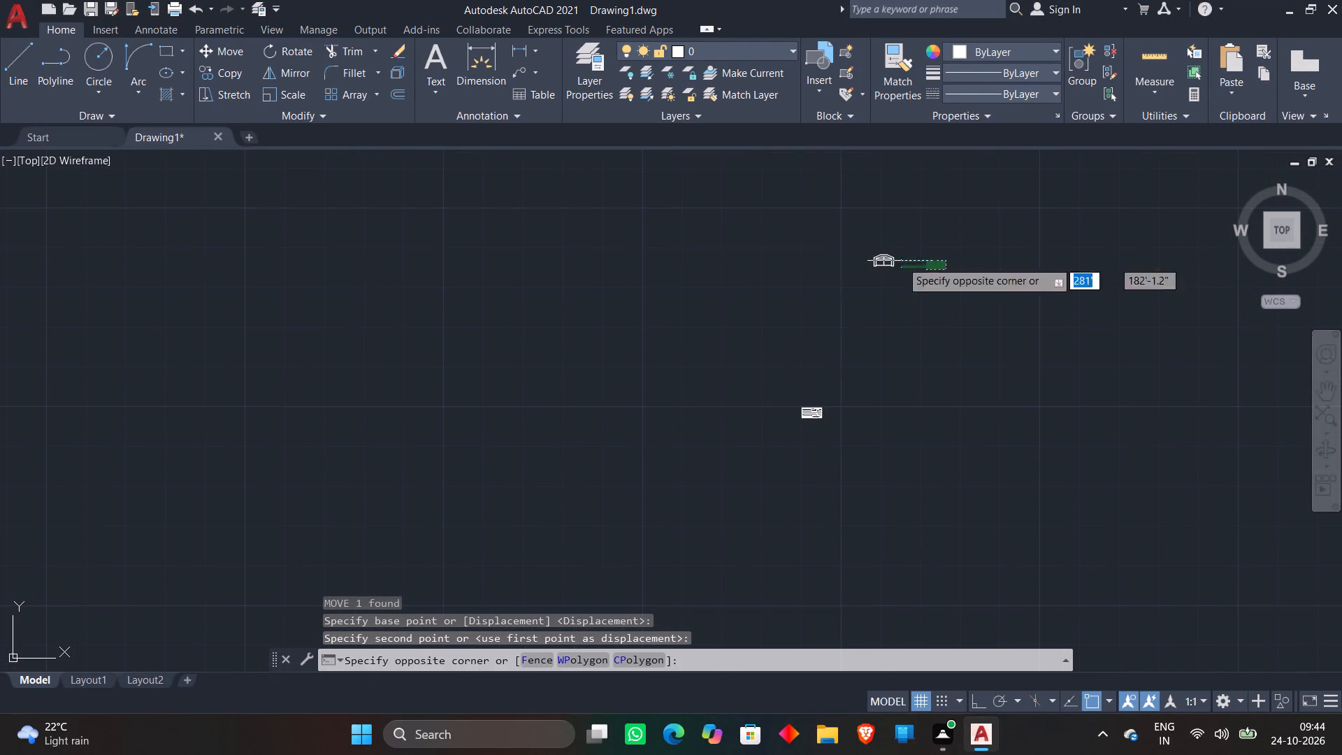
click(665, 224)
text(m)
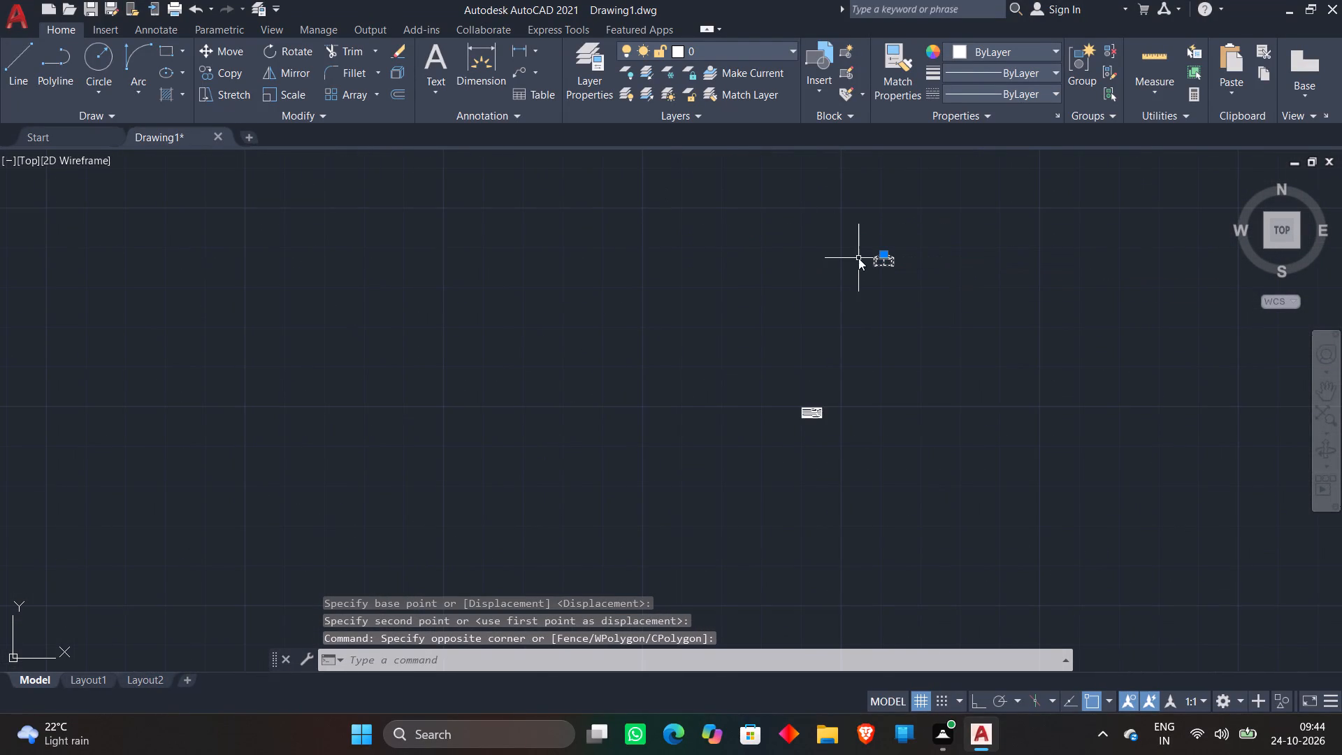
key(space)
click(881, 269)
scroll(454, 336, down, 4)
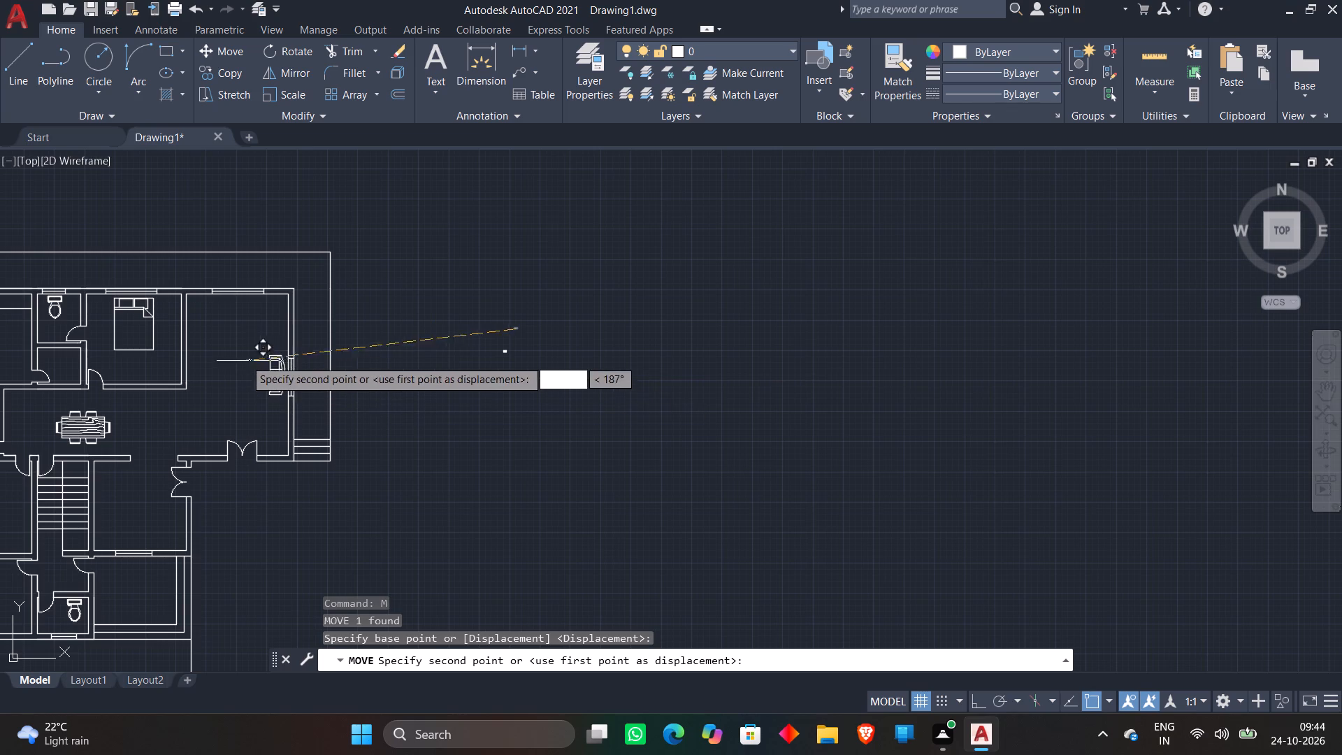
scroll(233, 352, up, 3)
middle_drag(234, 349, 375, 382)
scroll(419, 354, up, 2)
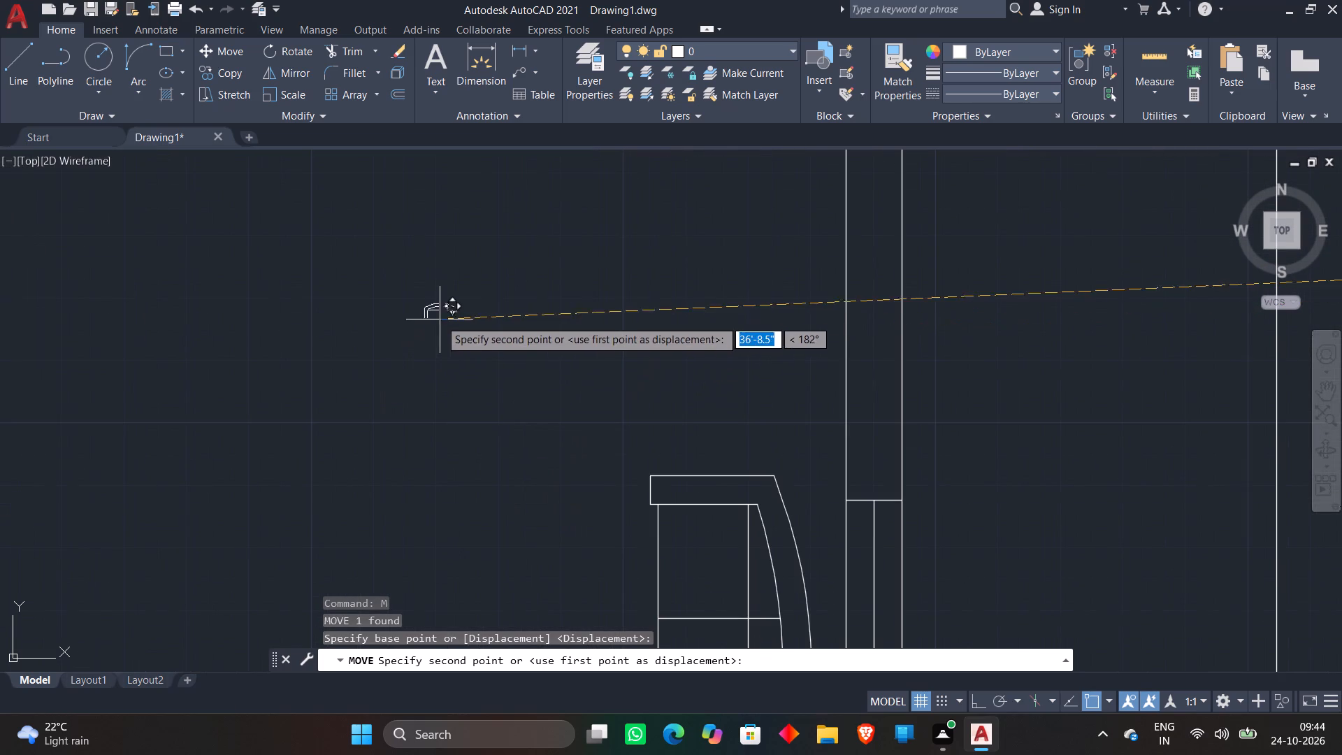
click(426, 347)
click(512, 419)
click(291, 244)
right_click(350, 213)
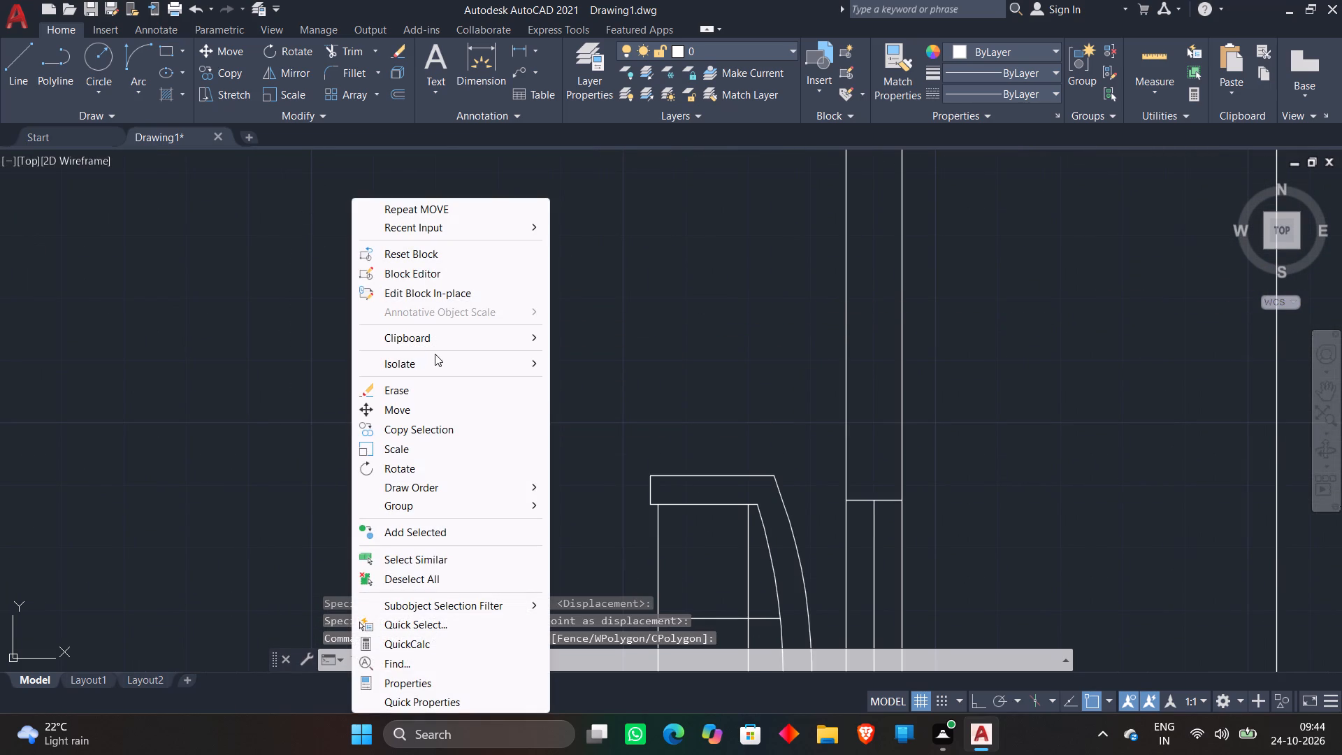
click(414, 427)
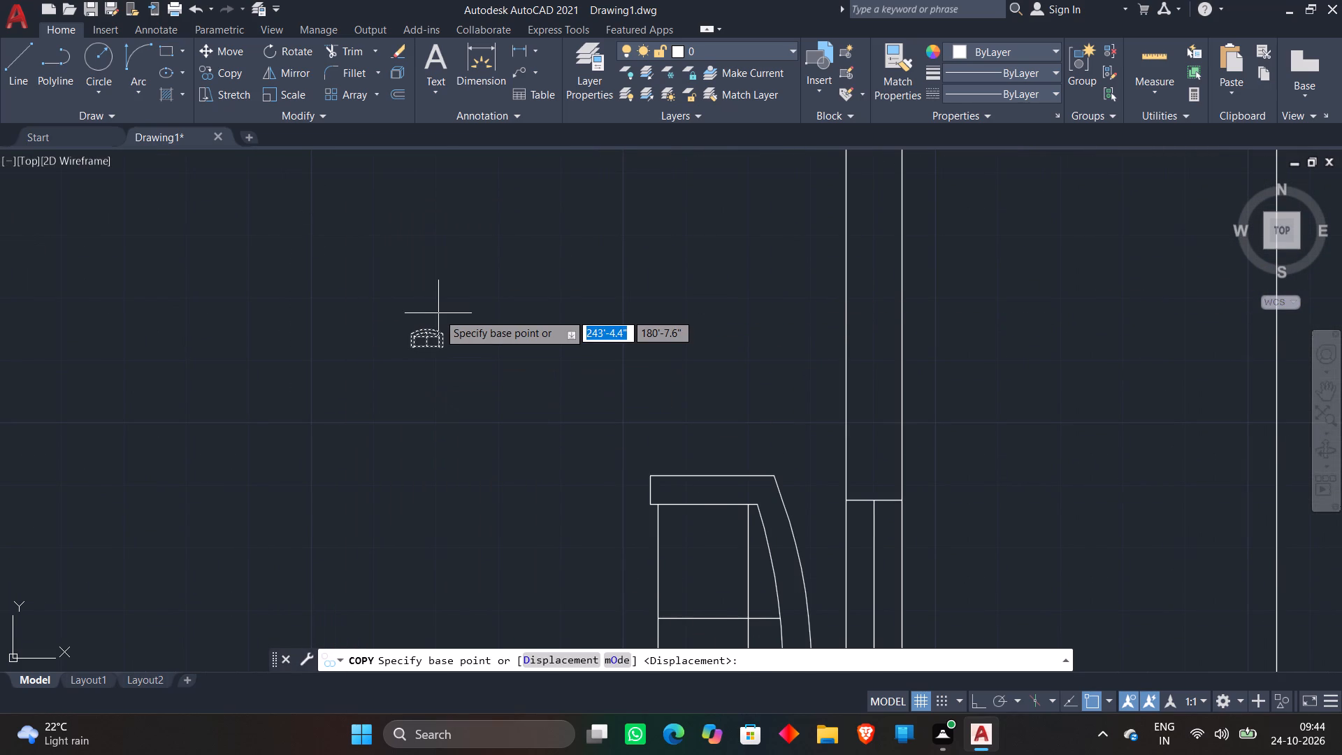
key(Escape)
Scale the tiny two-seat sofa up freehand by a factor of about 8.3 from a base point beside its east end.
click(481, 440)
click(308, 228)
right_click(390, 232)
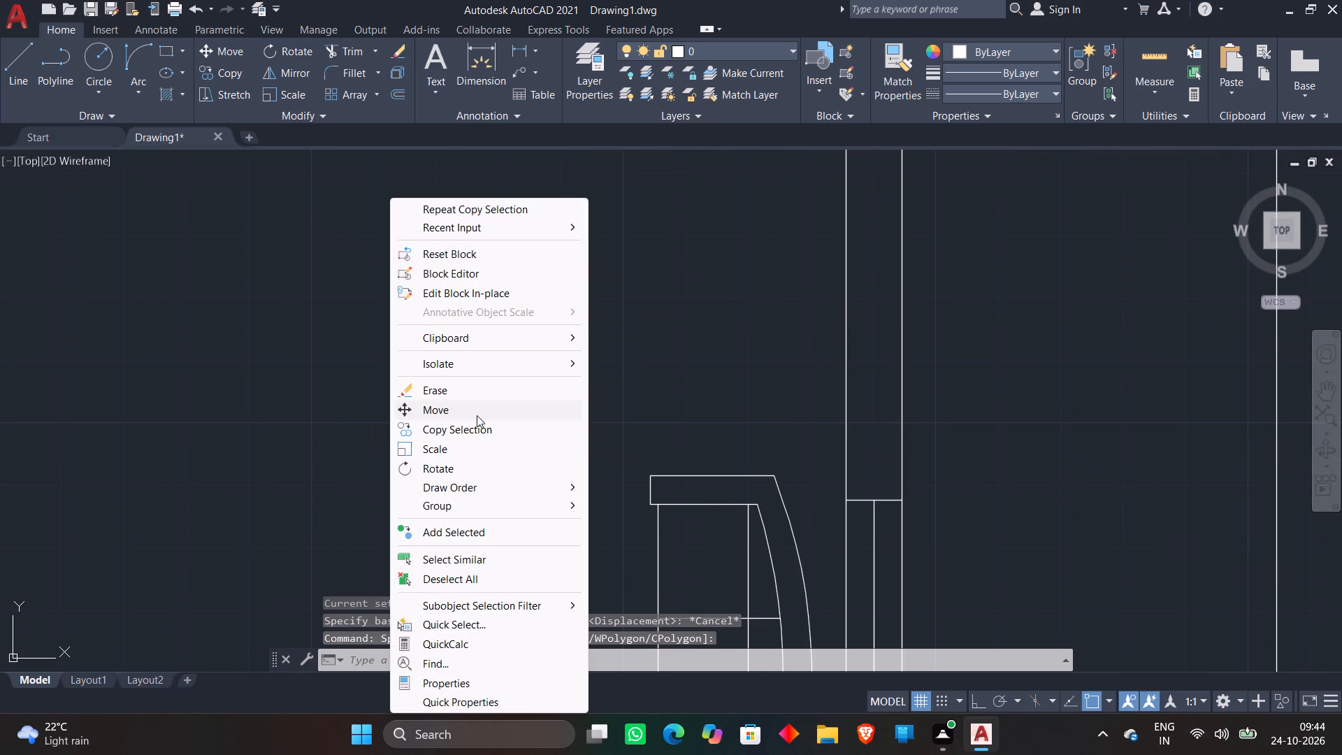
click(435, 447)
click(441, 329)
scroll(500, 256, down, 3)
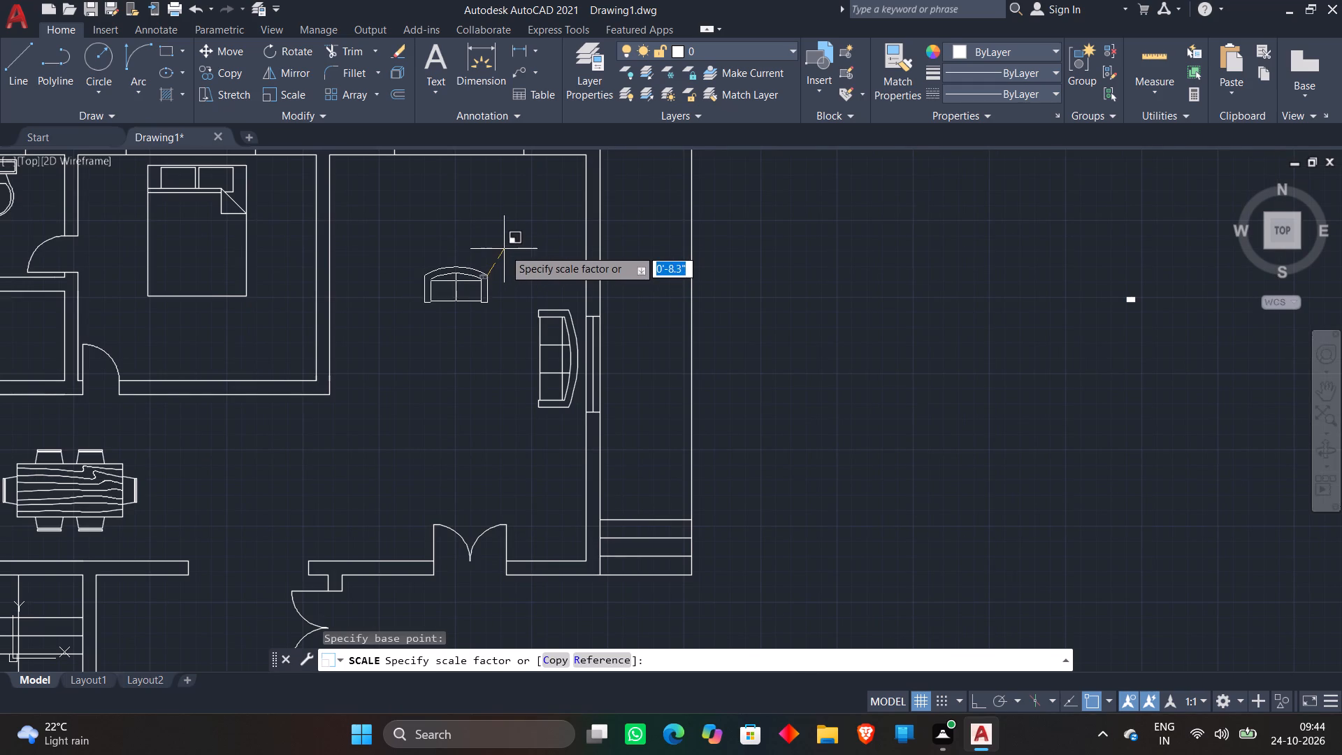
click(504, 249)
Move the enlarged two-seat sofa about 2'-0.6" east and slightly north, closer to the three-seat sofa.
click(479, 277)
key(m)
key(space)
click(459, 301)
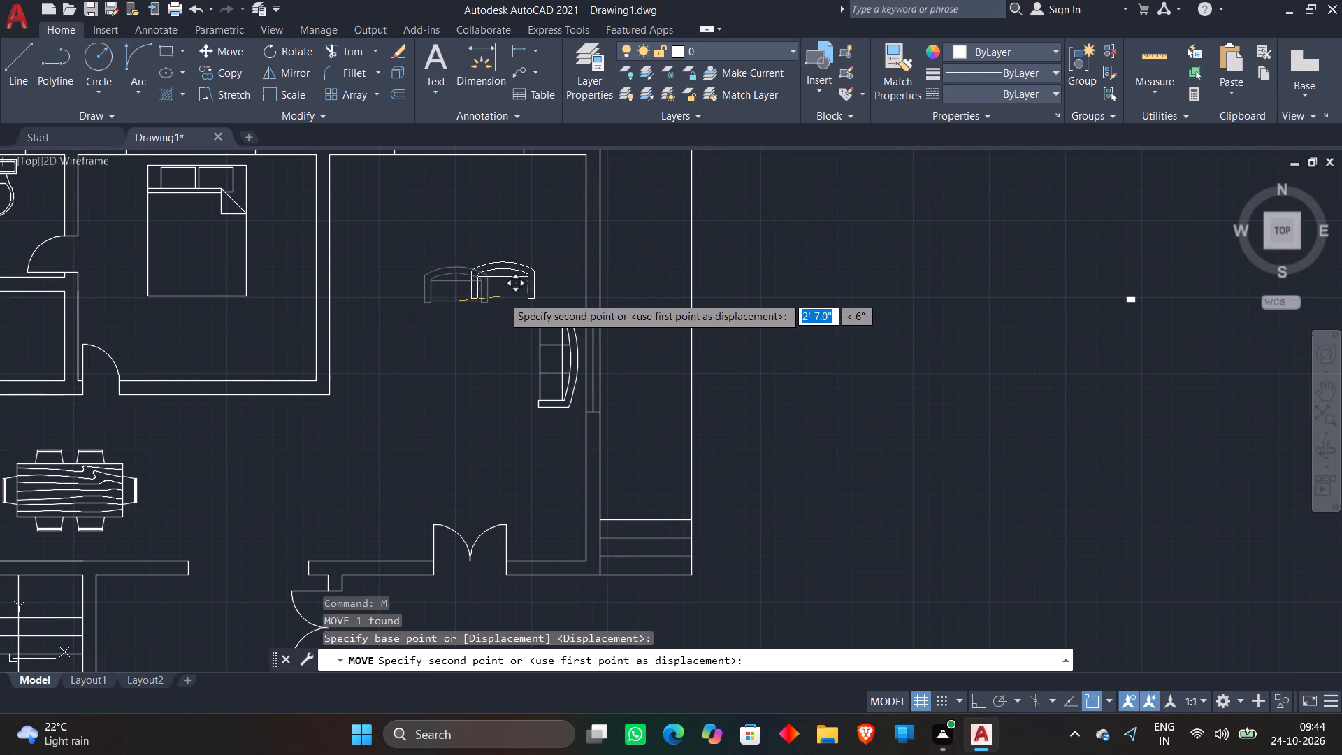
scroll(503, 296, up, 2)
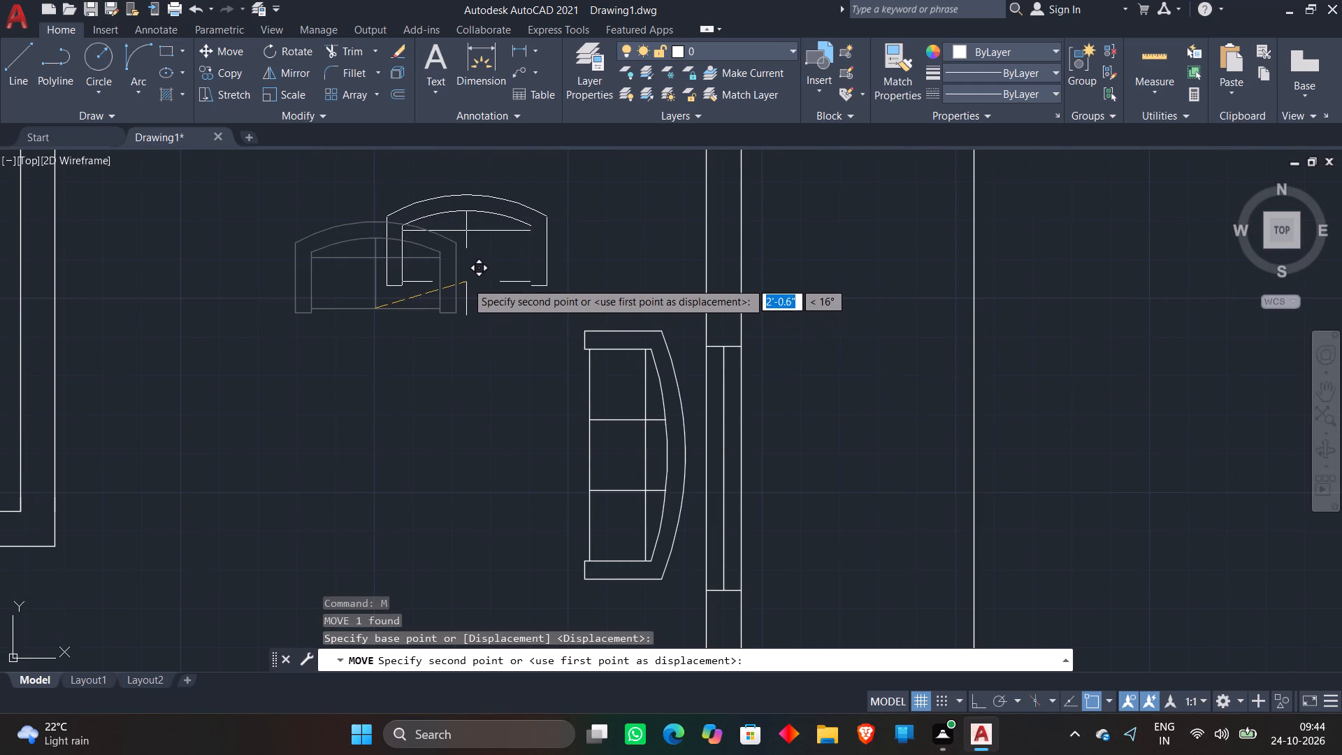
click(466, 282)
scroll(503, 256, down, 3)
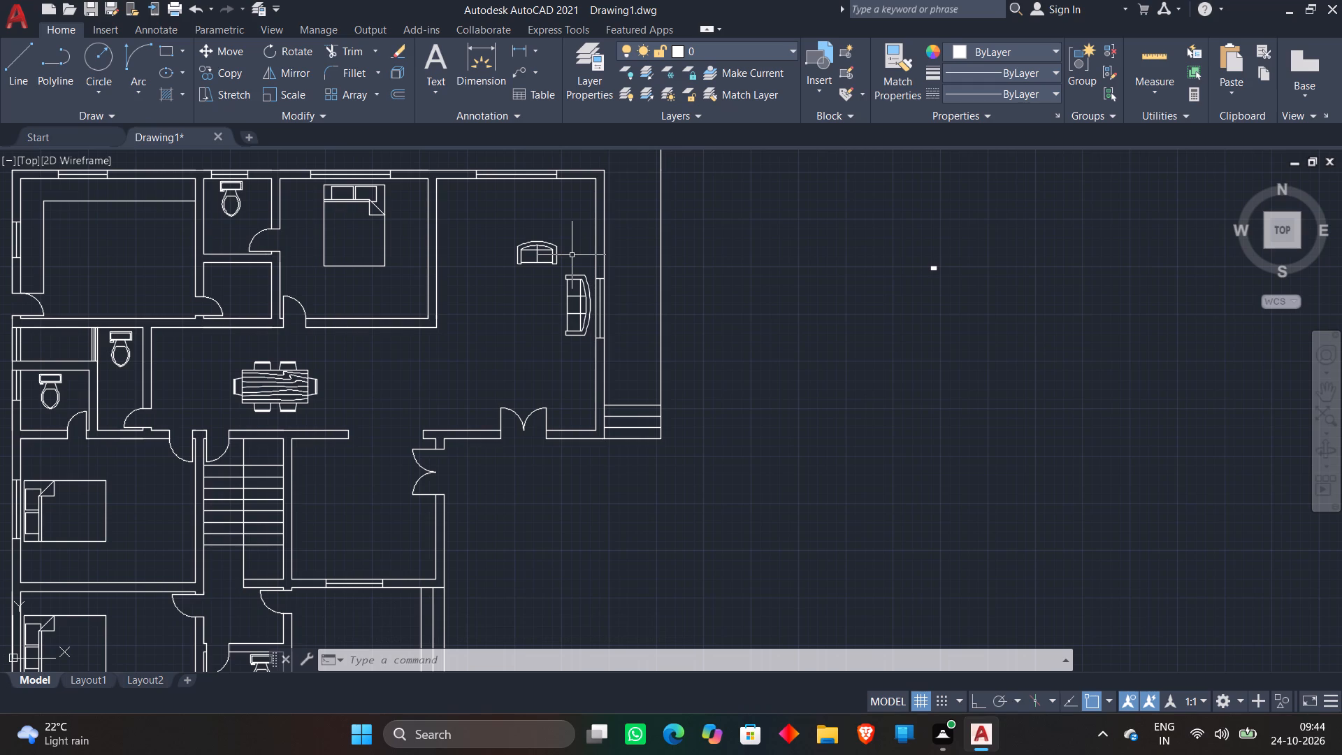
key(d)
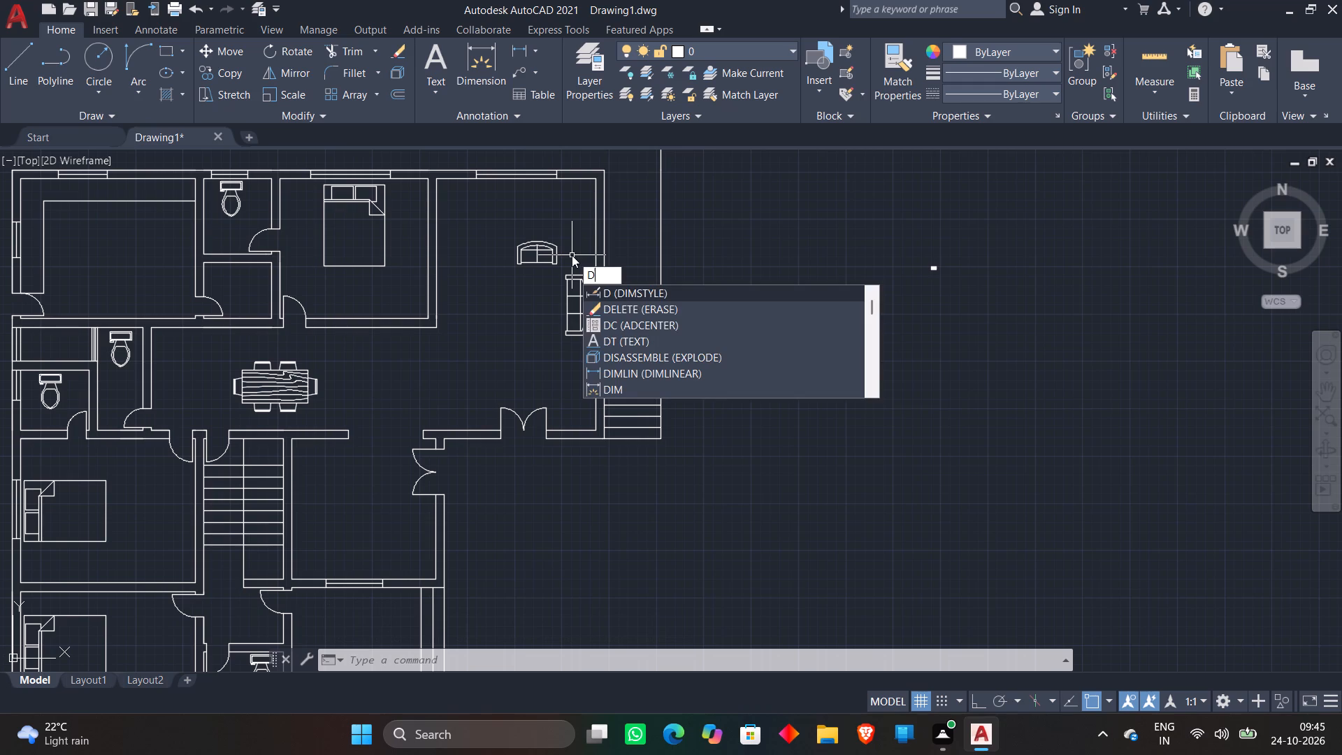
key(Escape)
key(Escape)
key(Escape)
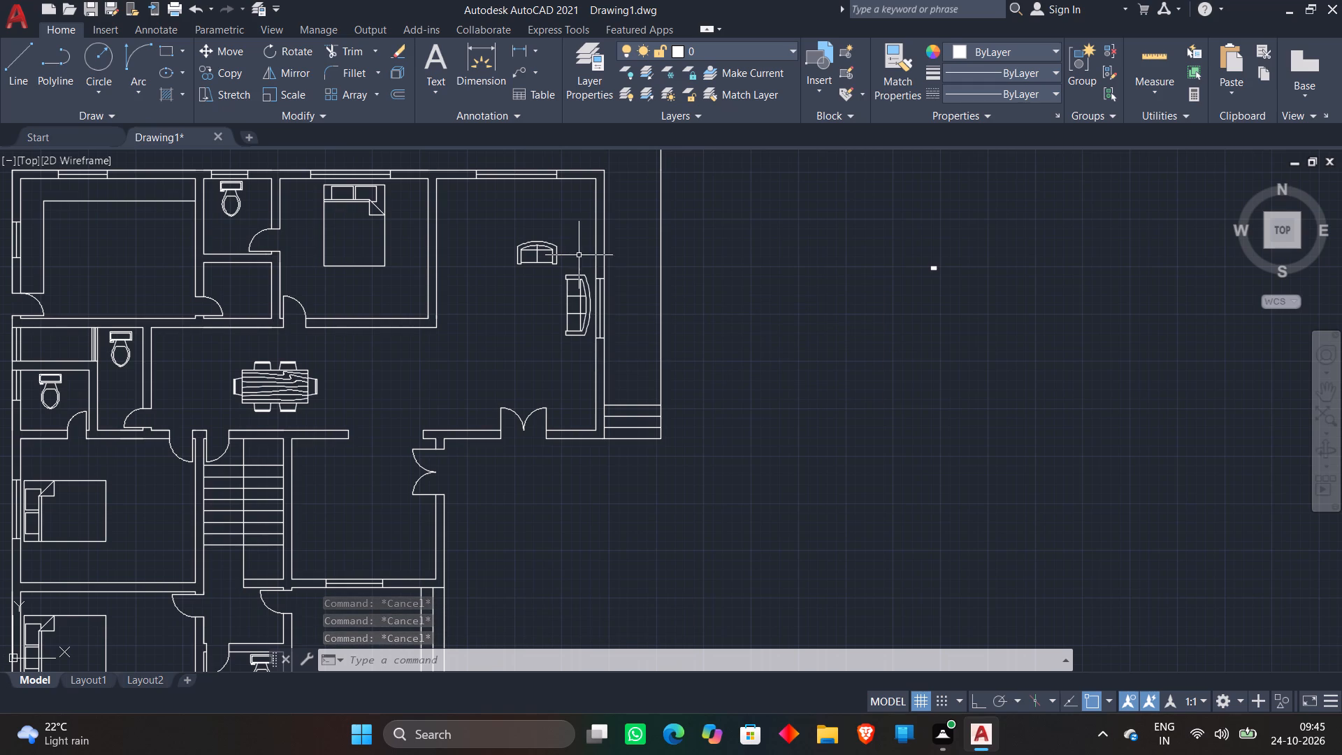
Move the remaining tiny rectangular block from east of the plan into the northeast room, west of the three-seat sofa.
scroll(706, 304, down, 1)
click(848, 308)
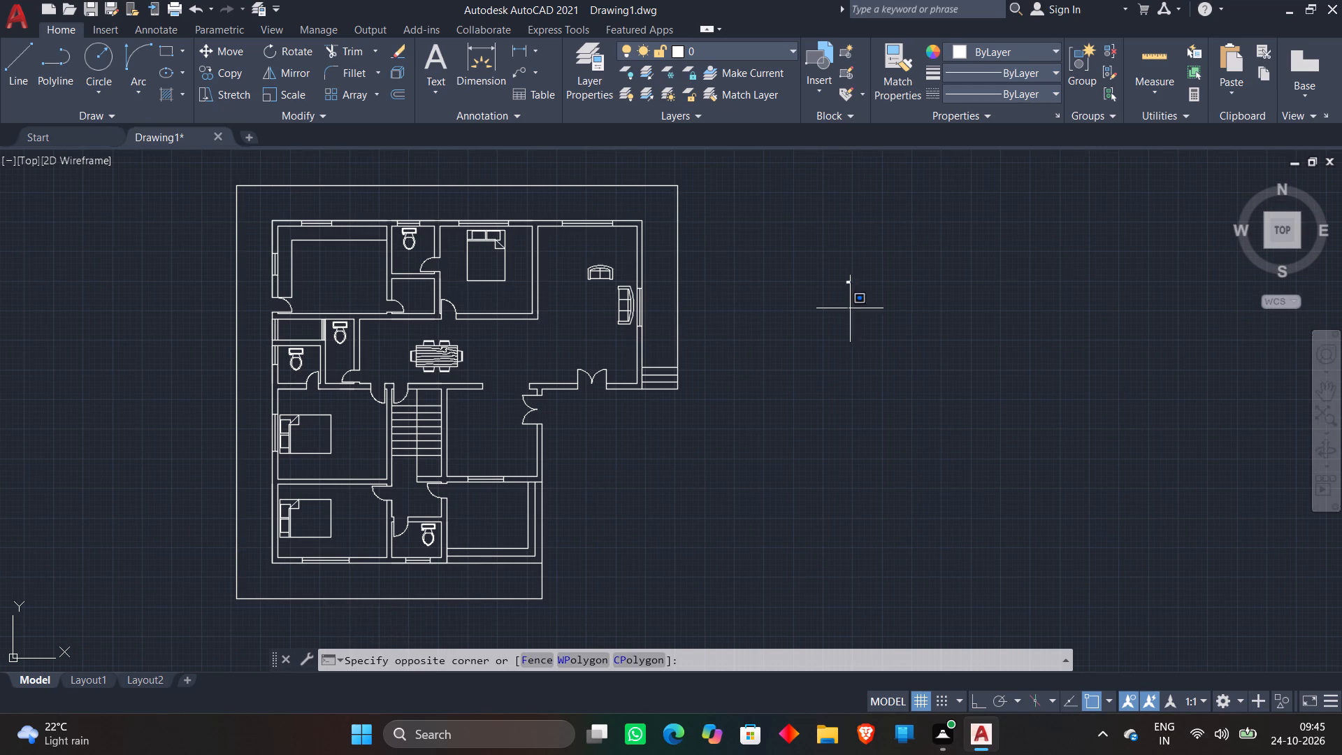
click(830, 255)
text(m)
key(space)
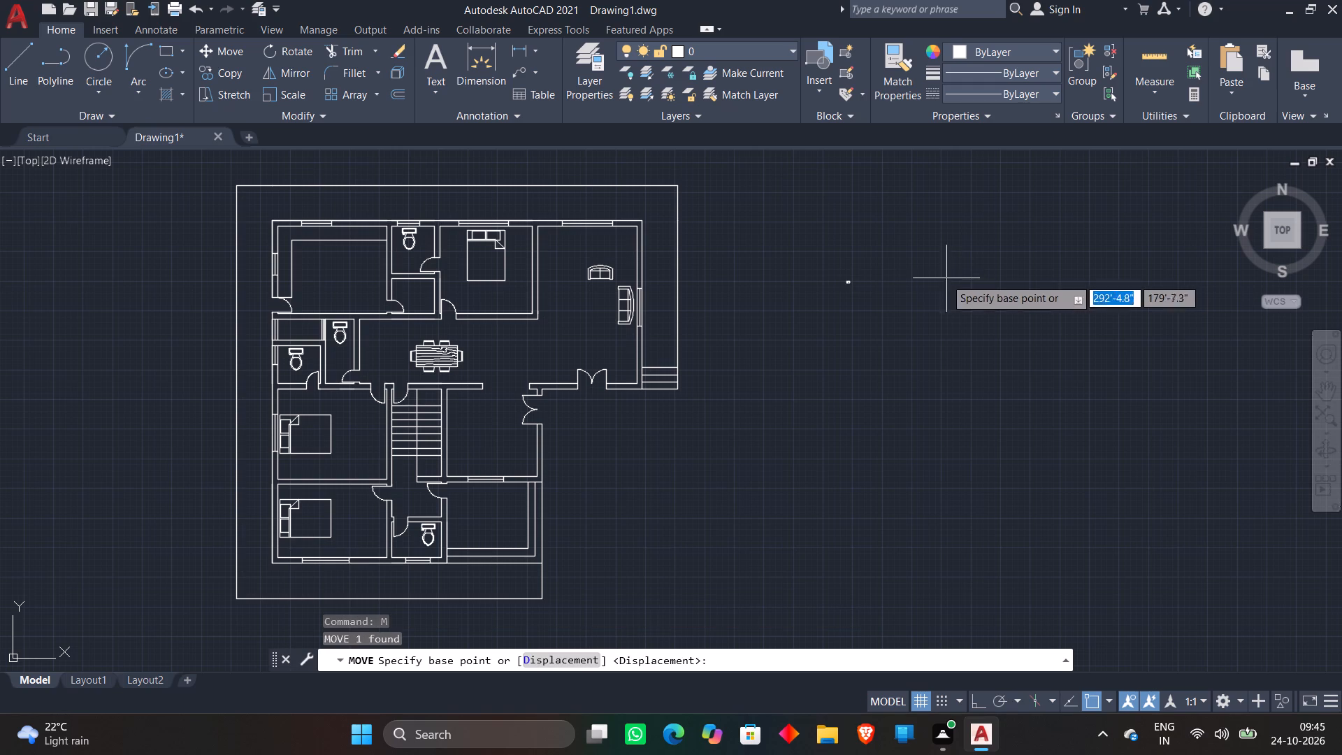
click(842, 282)
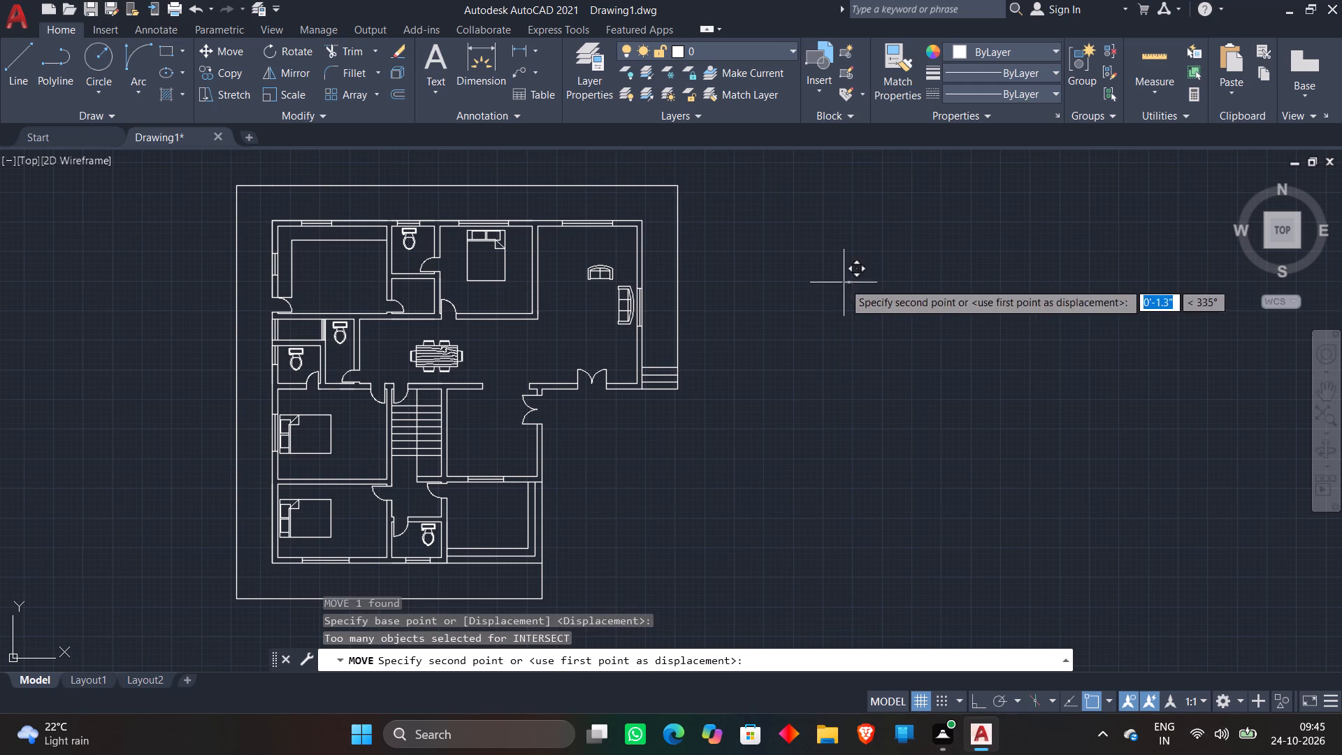
scroll(584, 303, up, 4)
click(607, 299)
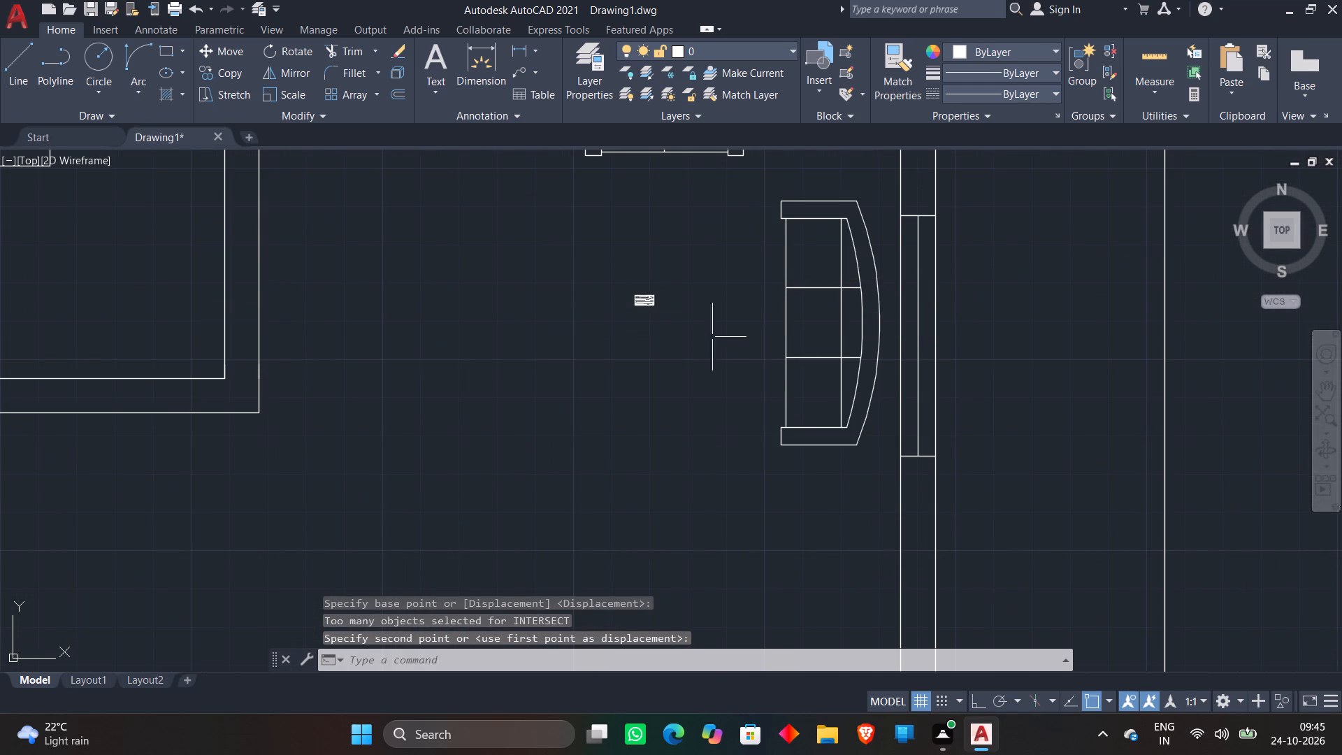
Rotate the tiny rectangular block by 90° with Ortho on, about a base point just southeast of it.
scroll(667, 302, down, 1)
click(617, 278)
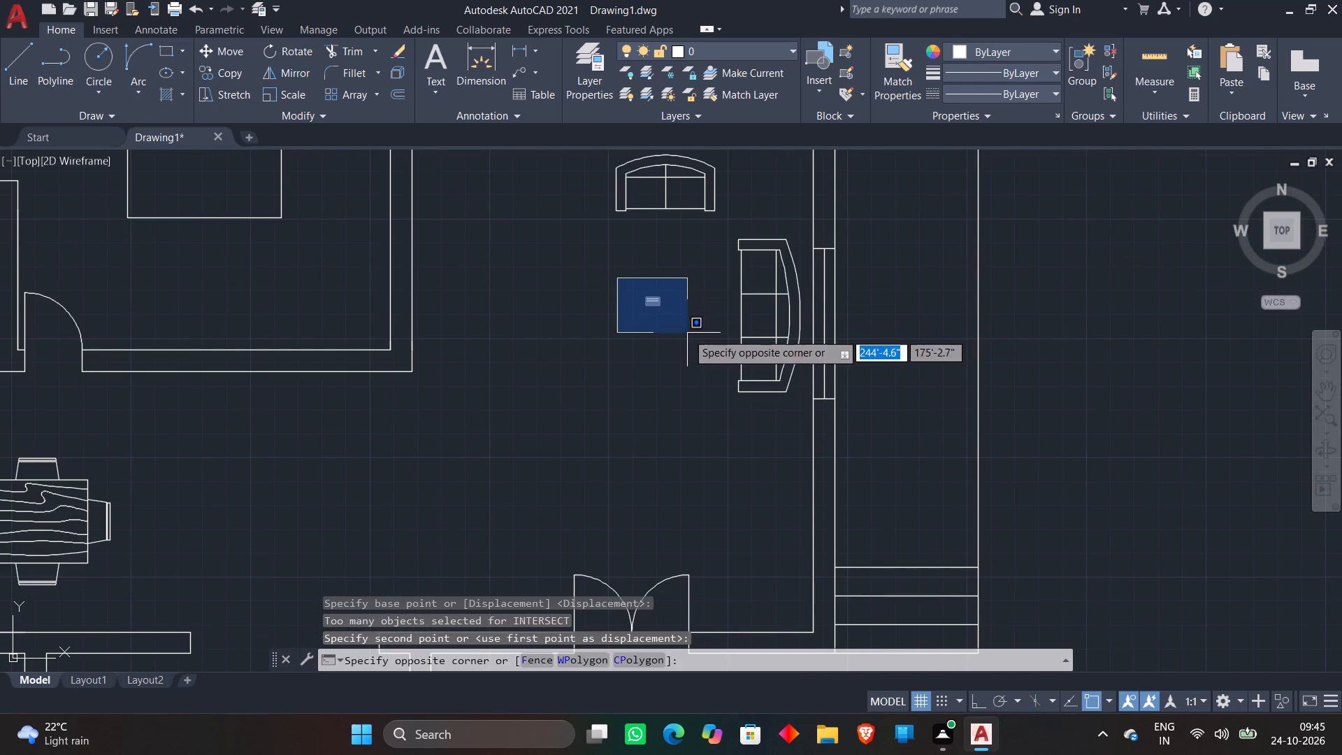
click(687, 335)
right_click(663, 325)
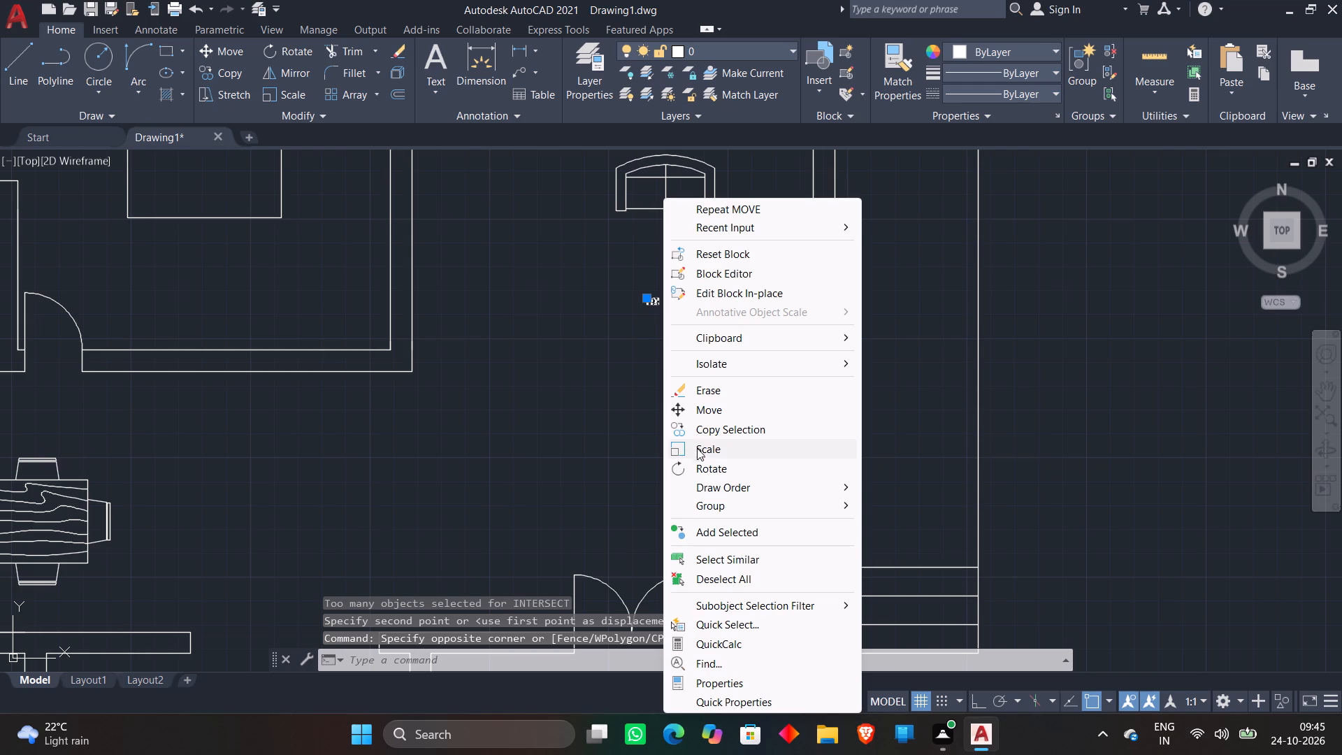
click(695, 468)
click(682, 338)
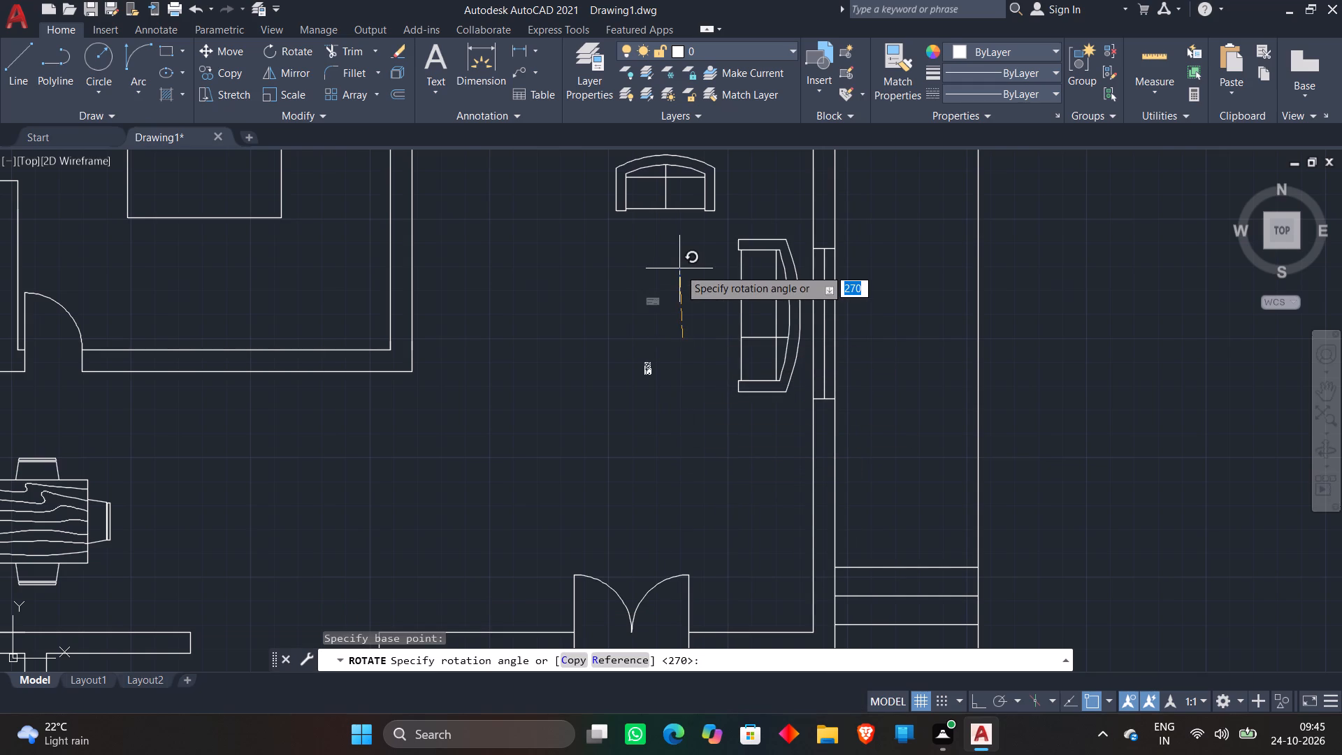
key(F8)
click(679, 268)
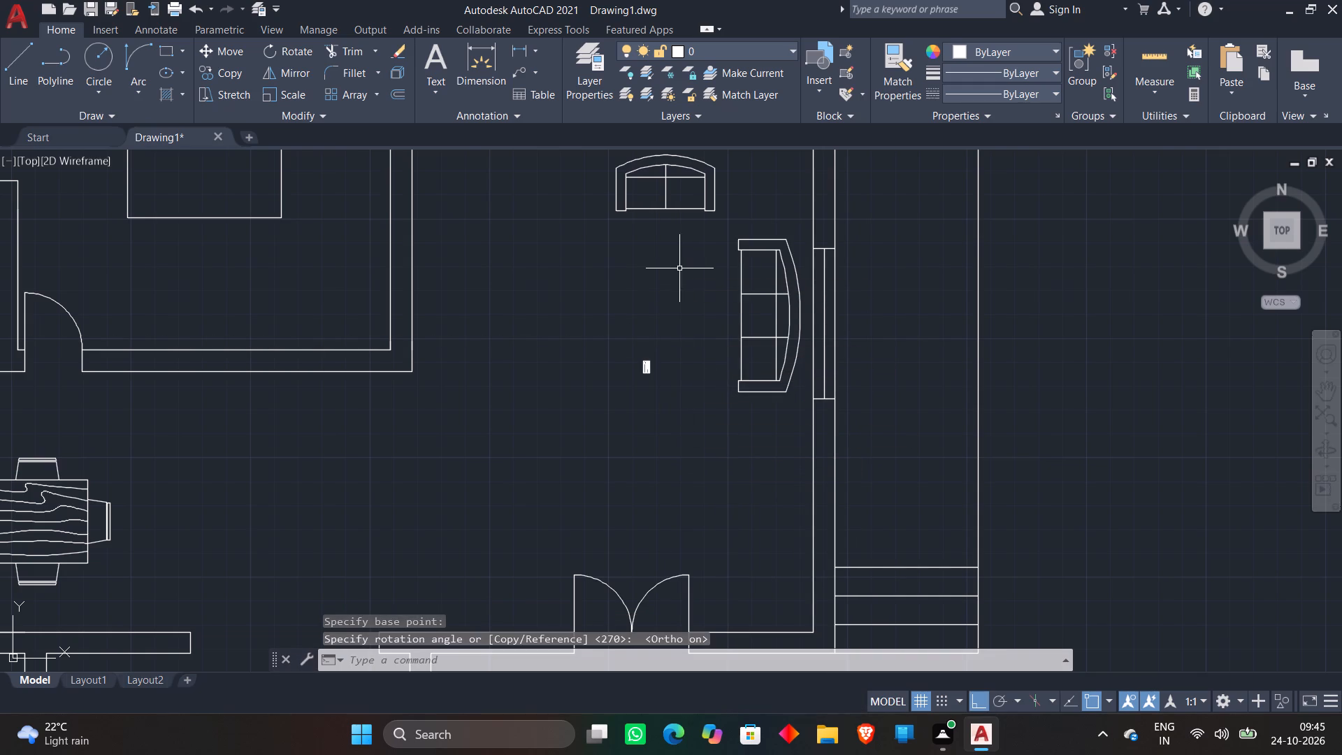
Turn Ortho off and move the rotated tiny block north and slightly east, in front of the three-seat sofa's middle.
click(675, 414)
click(611, 325)
key(m)
key(space)
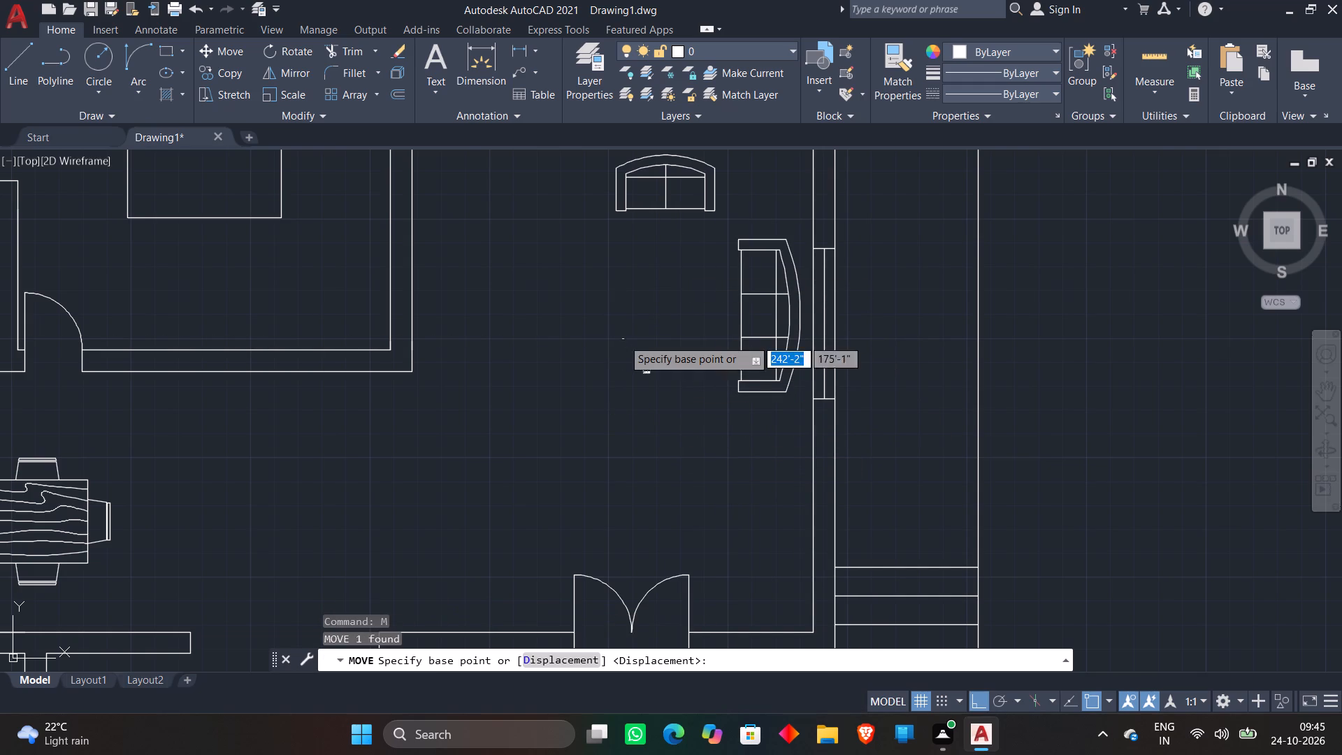
scroll(628, 352, up, 3)
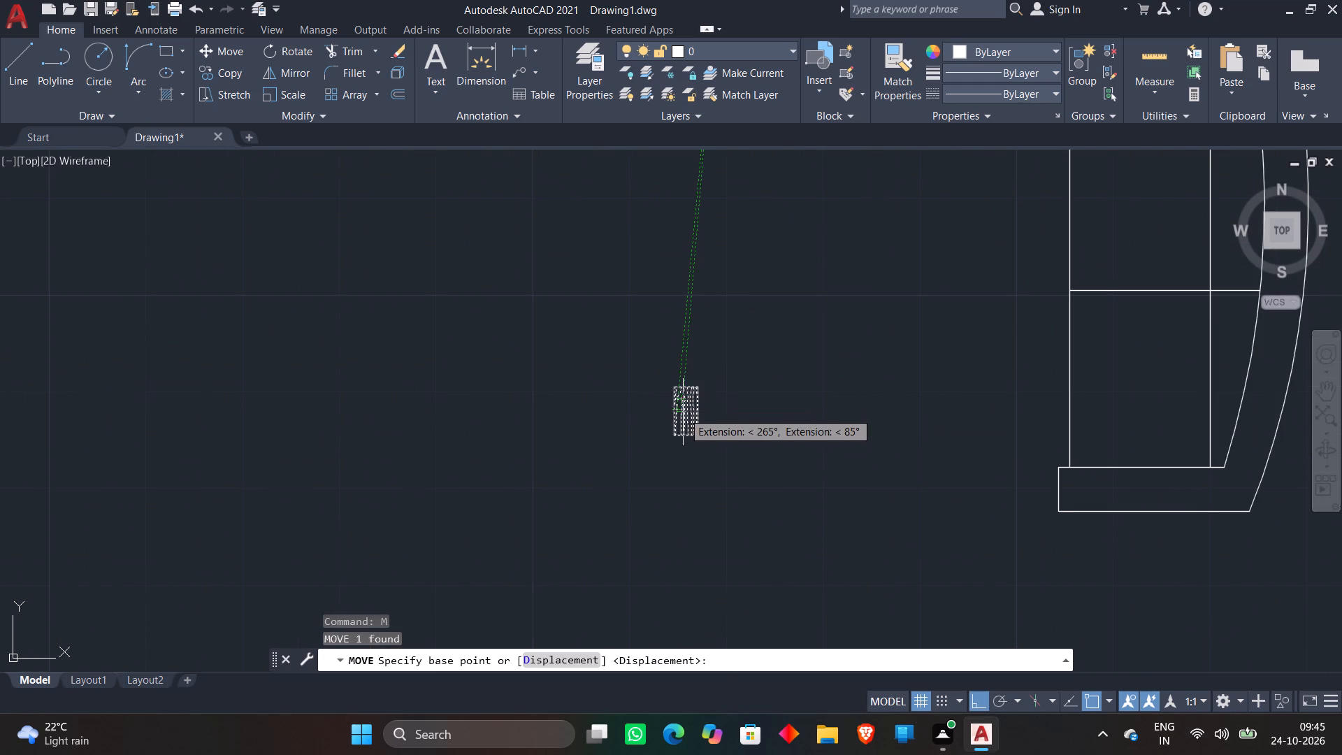
click(691, 412)
scroll(765, 291, down, 3)
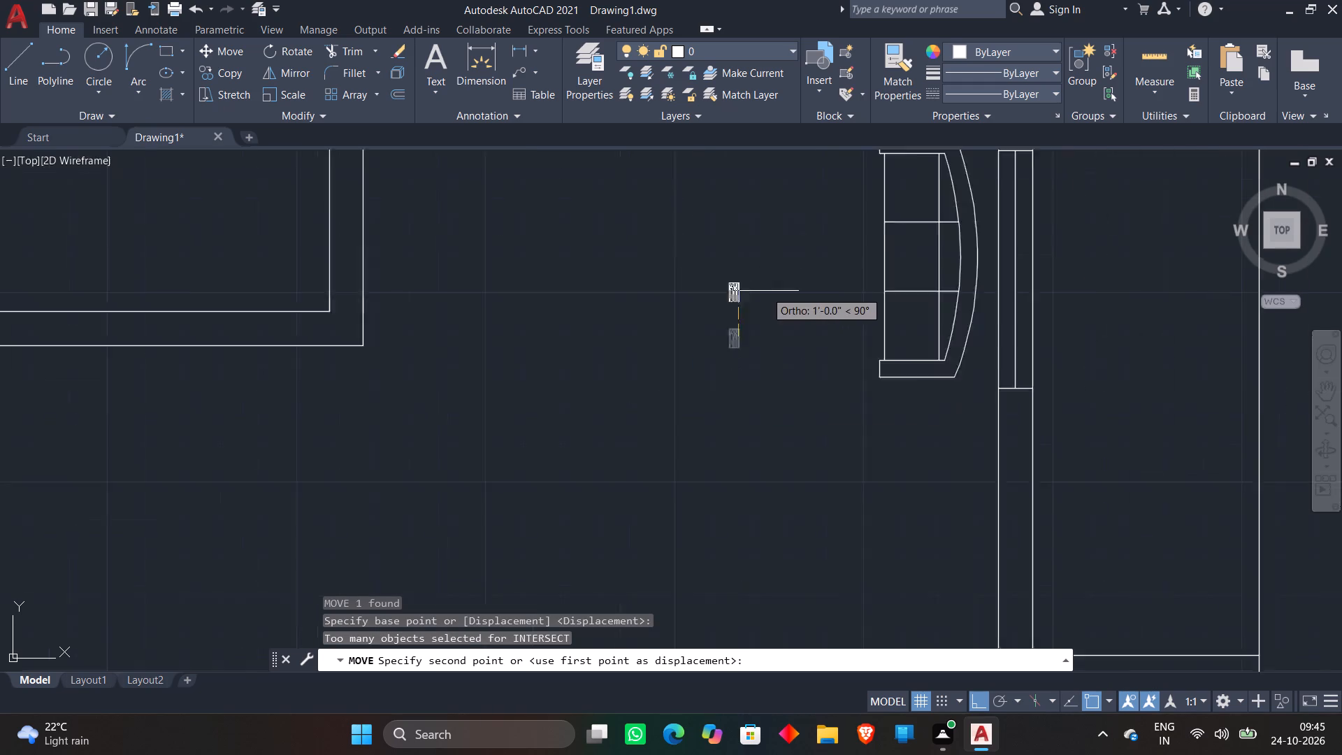
scroll(765, 291, down, 1)
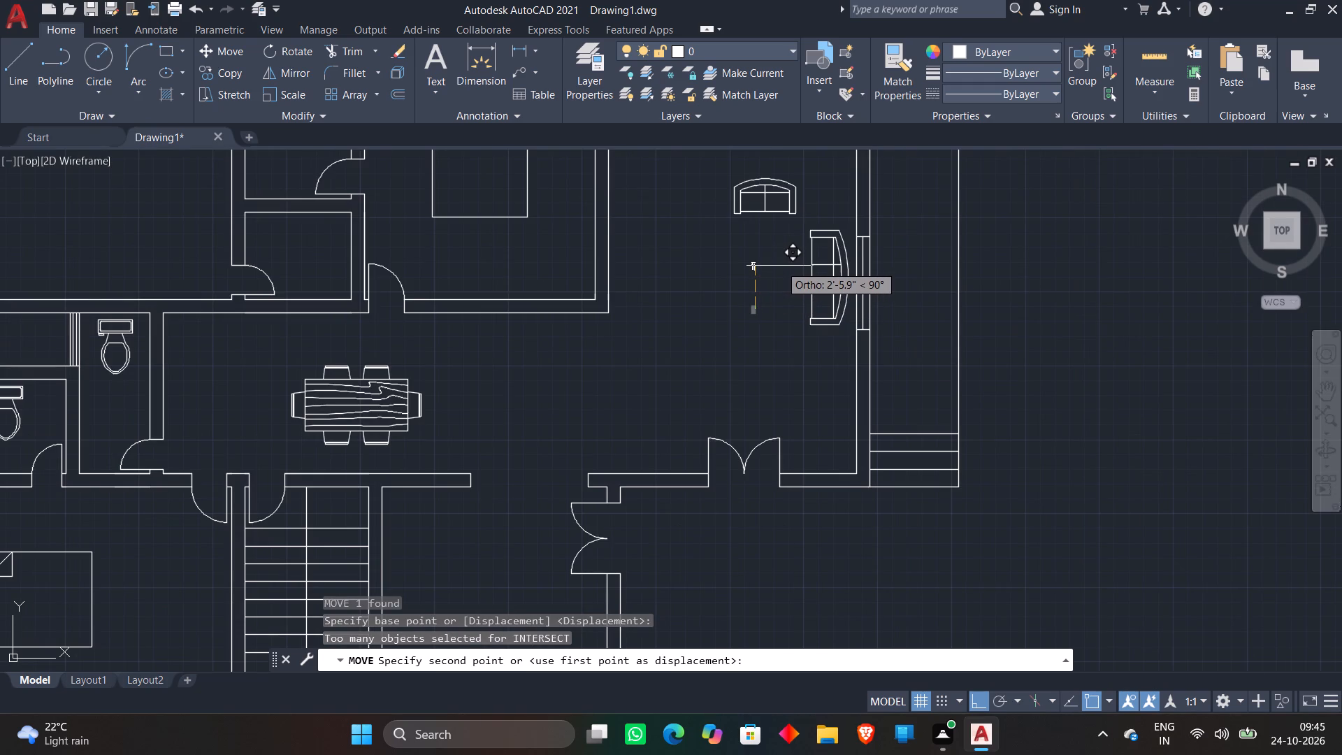
key(F8)
scroll(780, 266, up, 3)
scroll(702, 271, down, 2)
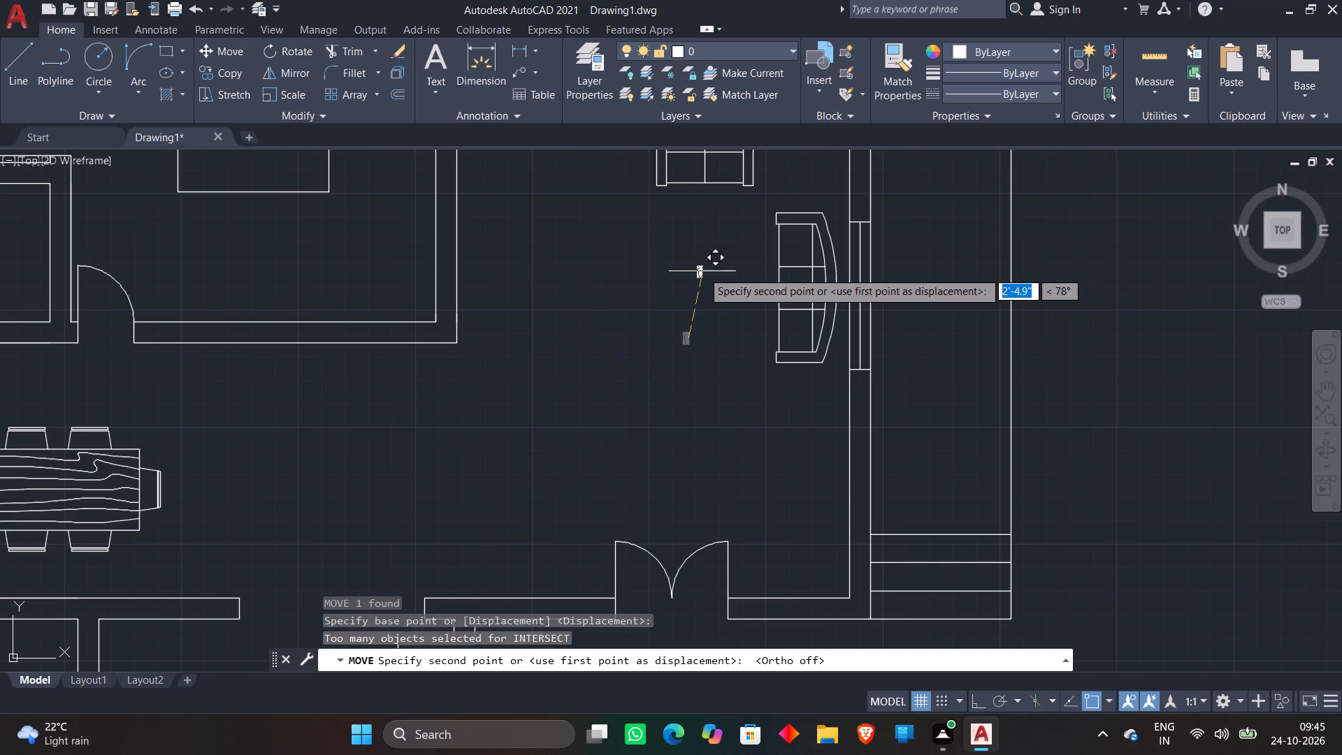
click(712, 272)
Scale up the tiny wood-grain table in front of the three-seat sofa by about 4.7, about a point just southeast of it.
click(726, 300)
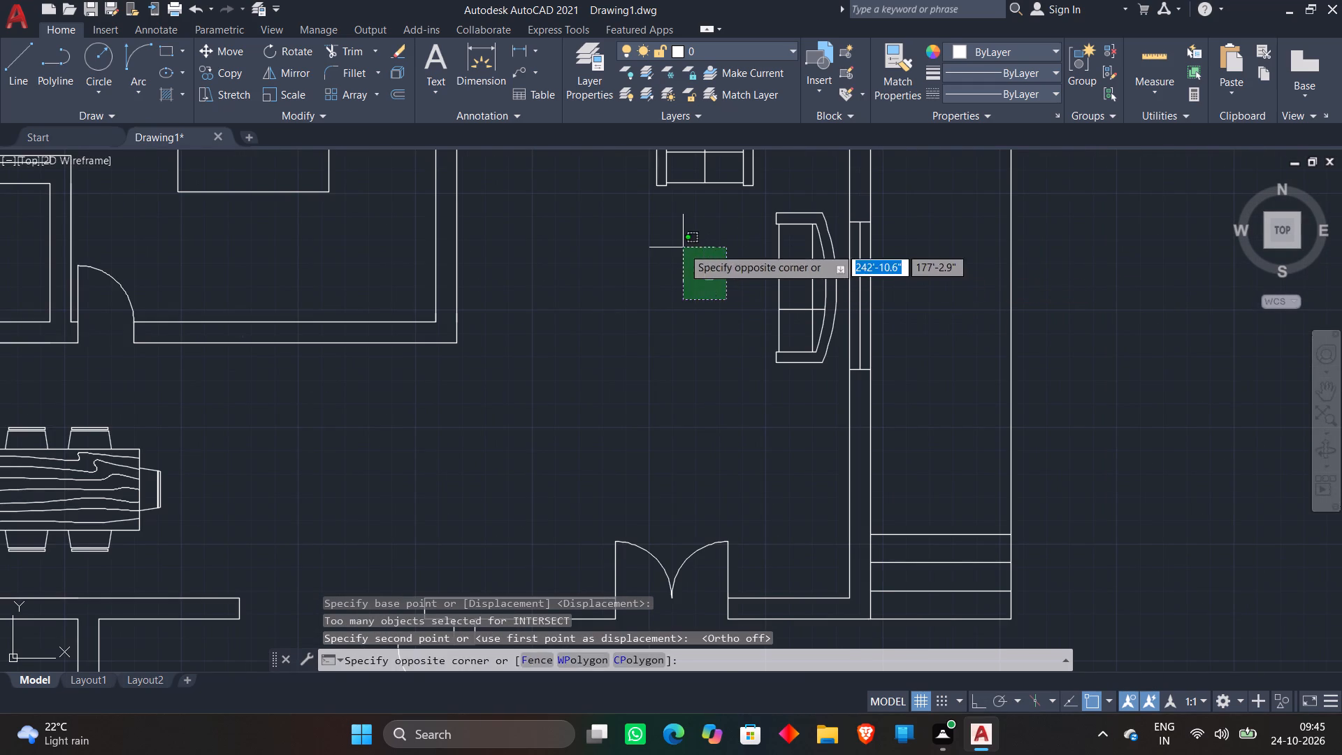
click(683, 247)
right_click(647, 276)
click(703, 450)
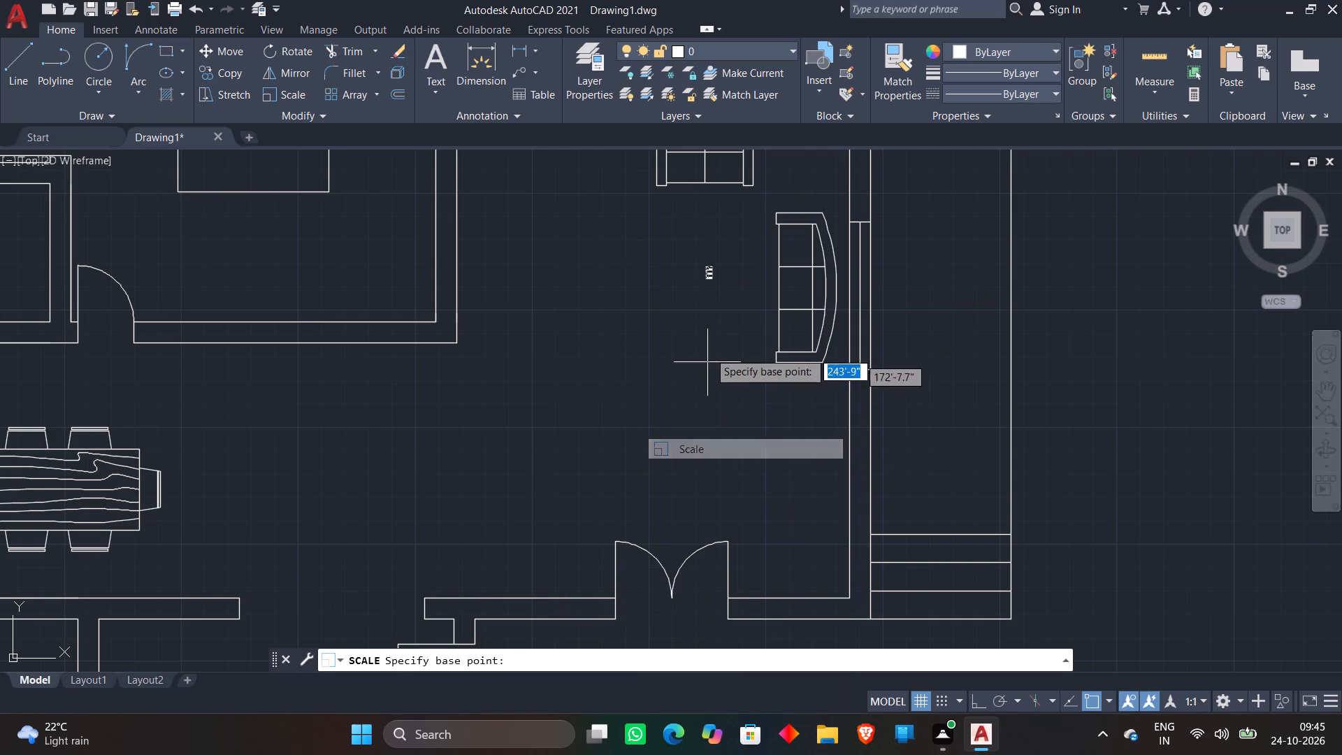
click(721, 295)
scroll(710, 331, down, 1)
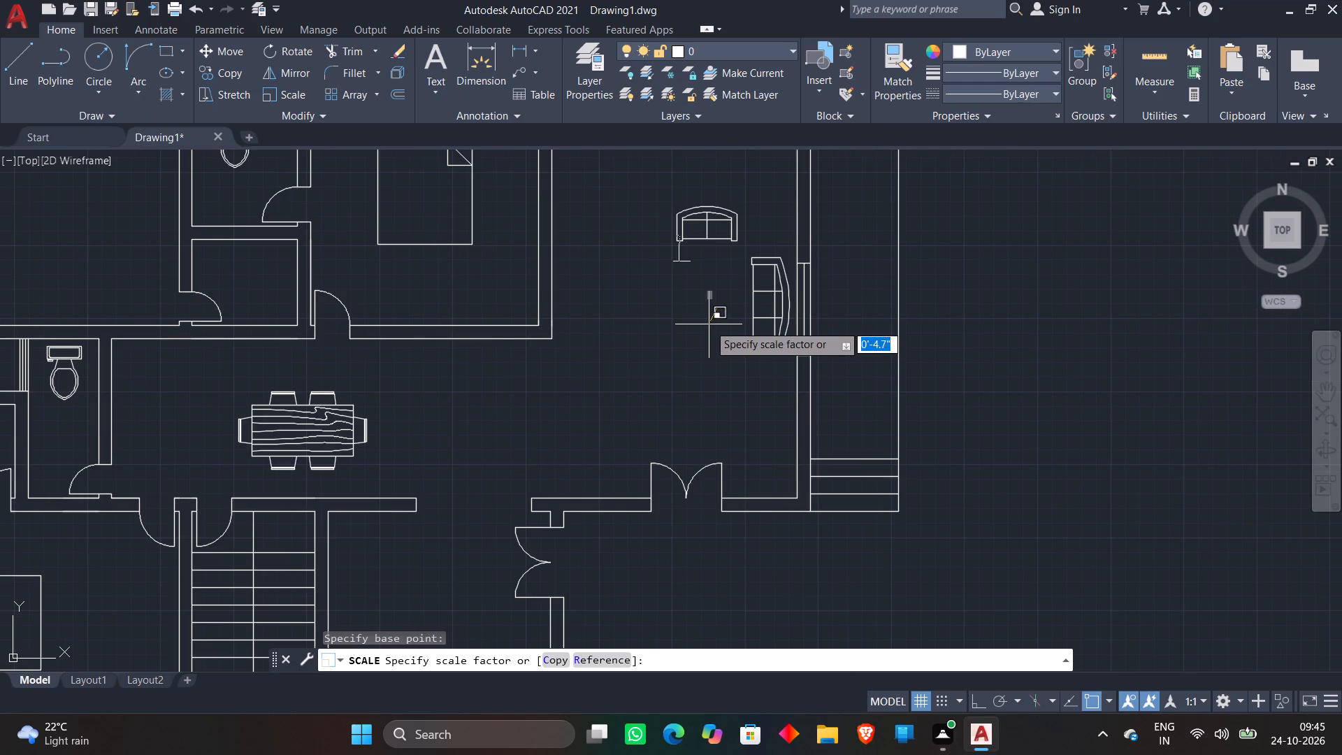
click(709, 324)
Move the enlarged table about 3'-5" southeast, in front of the middle of the three-seat sofa.
click(674, 252)
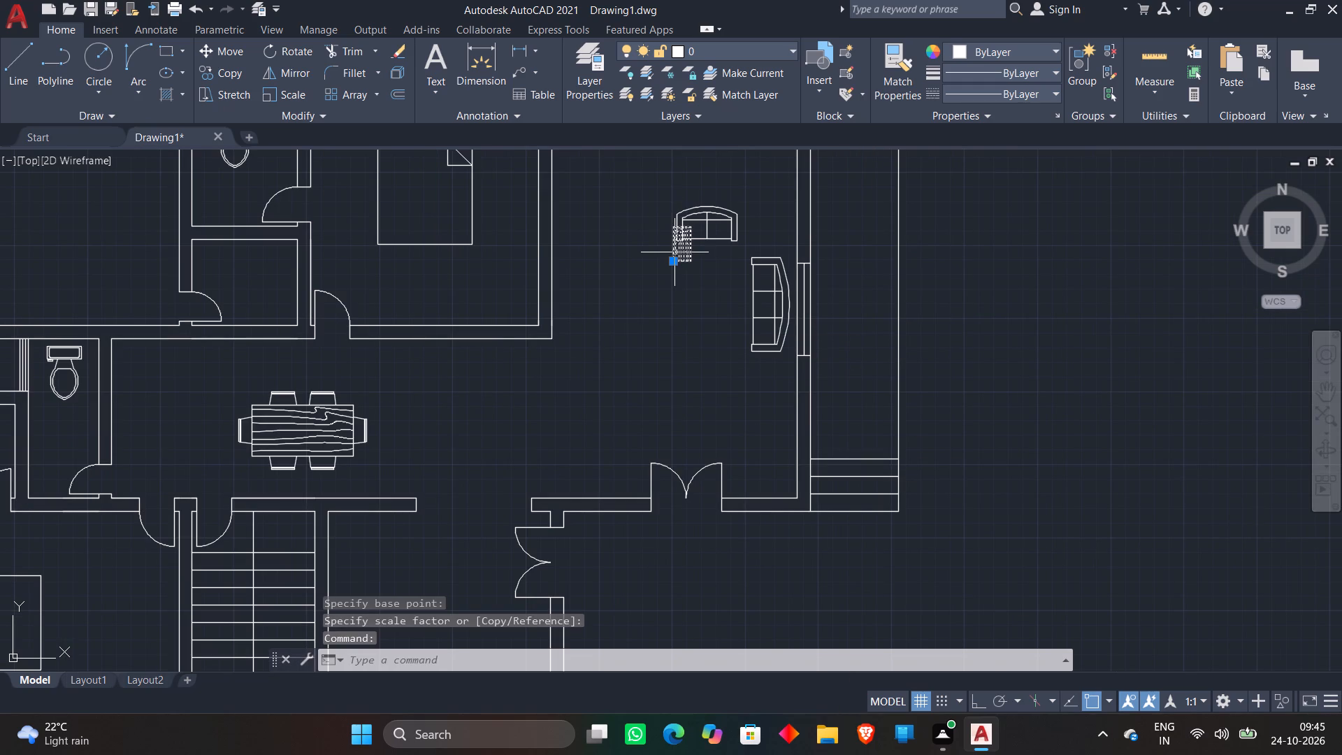
text(m)
key(space)
scroll(687, 250, up, 2)
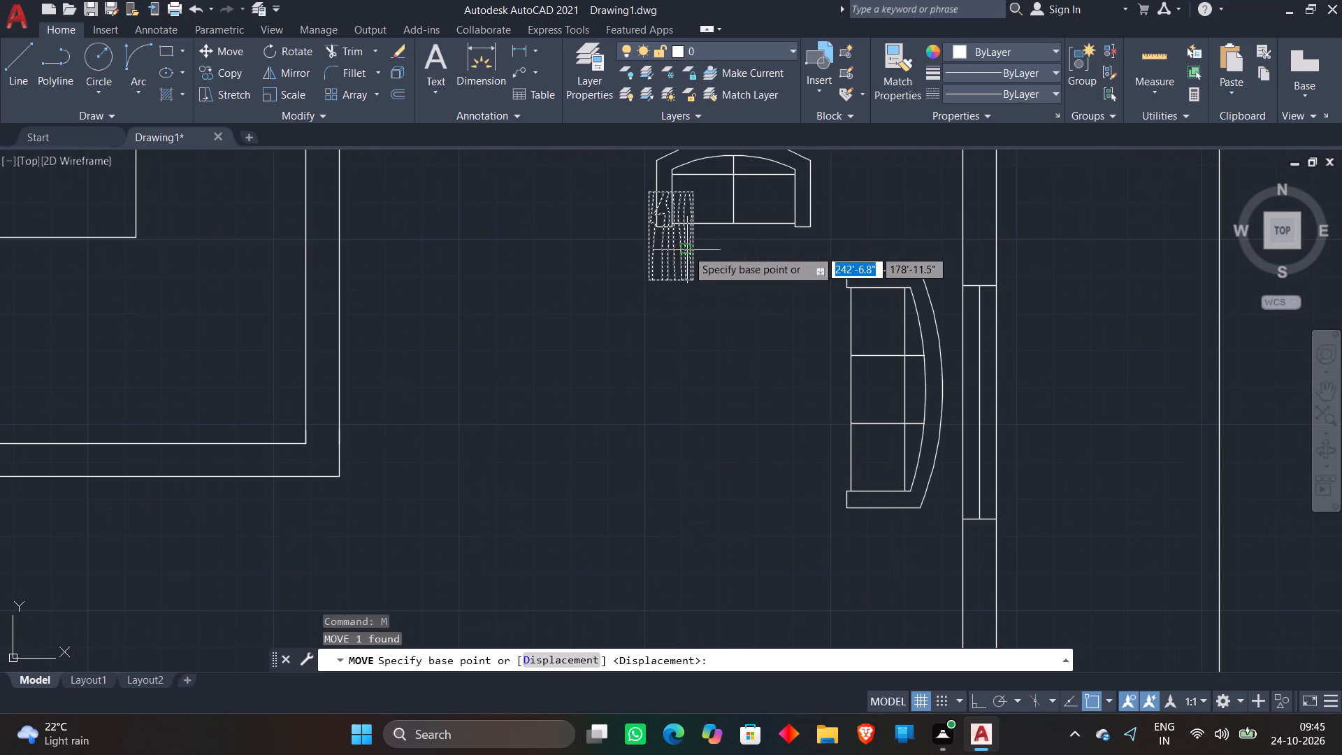
click(679, 257)
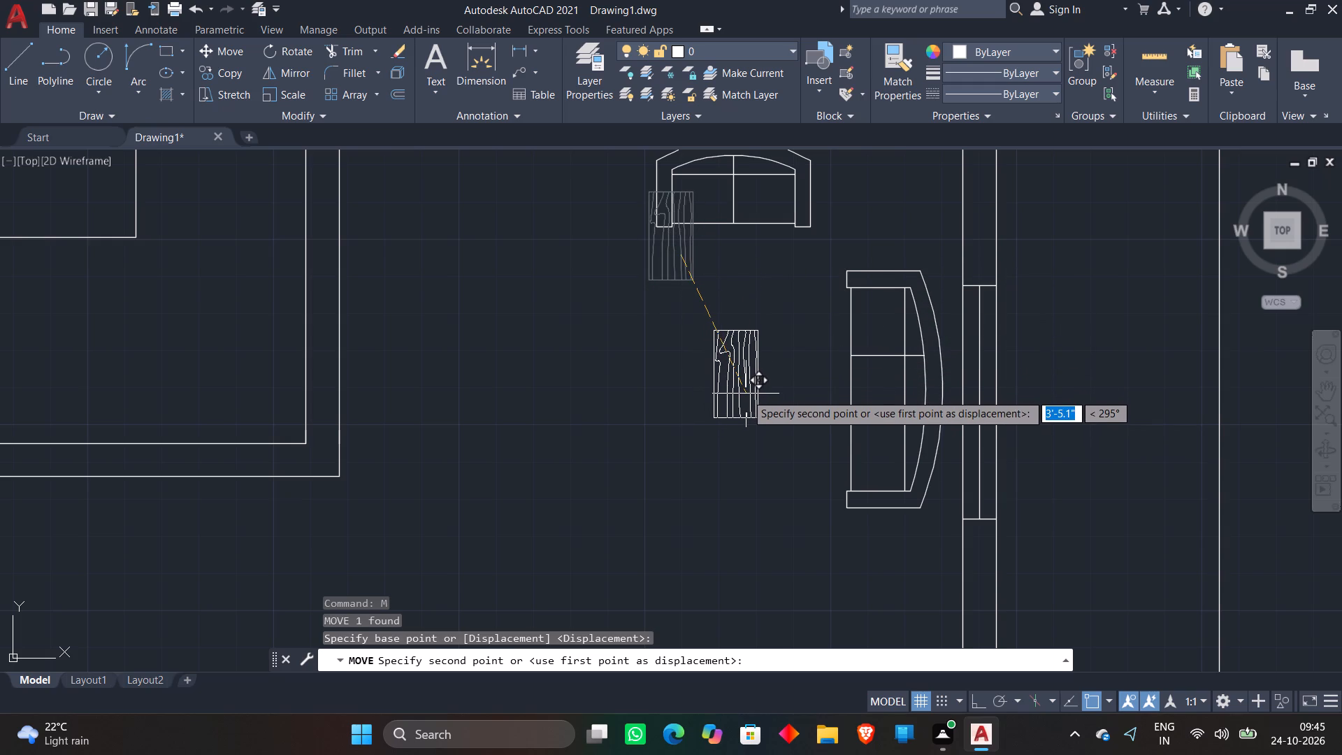
click(746, 394)
Examine the whole furnished floor plan within its boundary.
scroll(767, 357, down, 3)
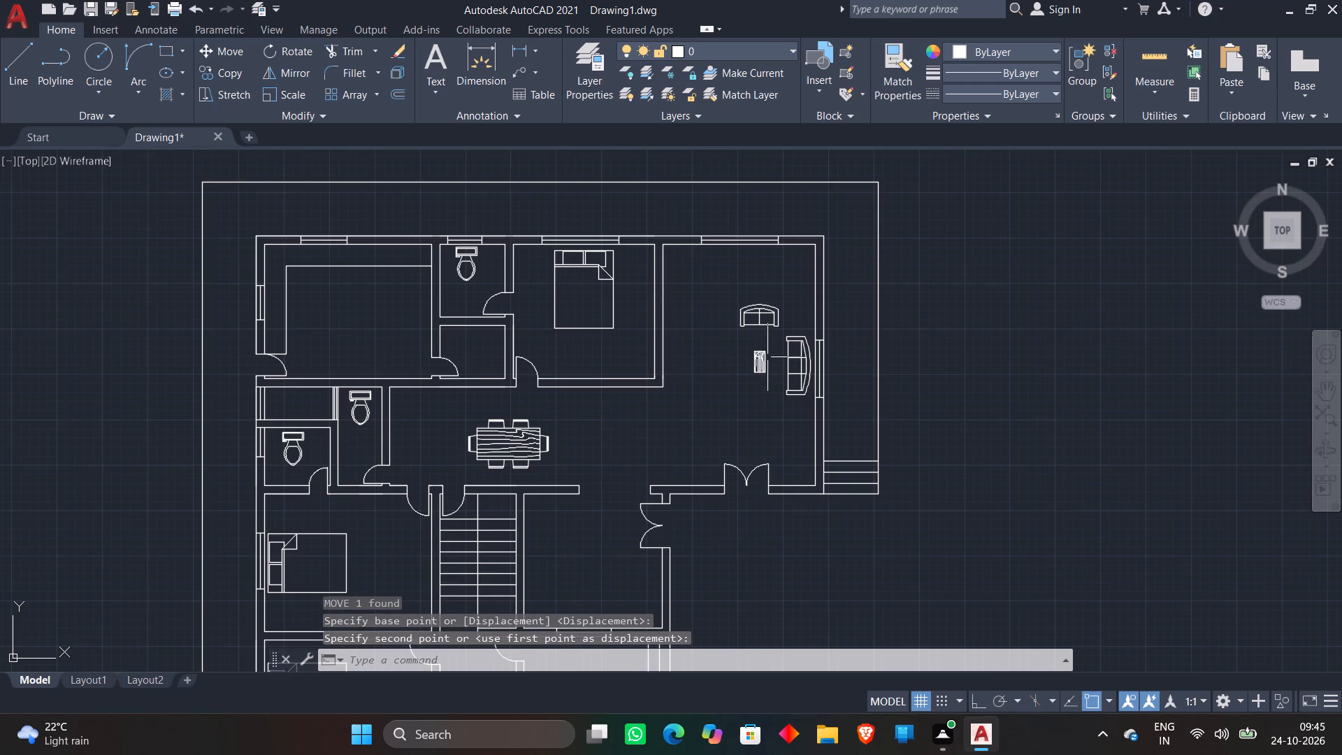
scroll(892, 378, down, 3)
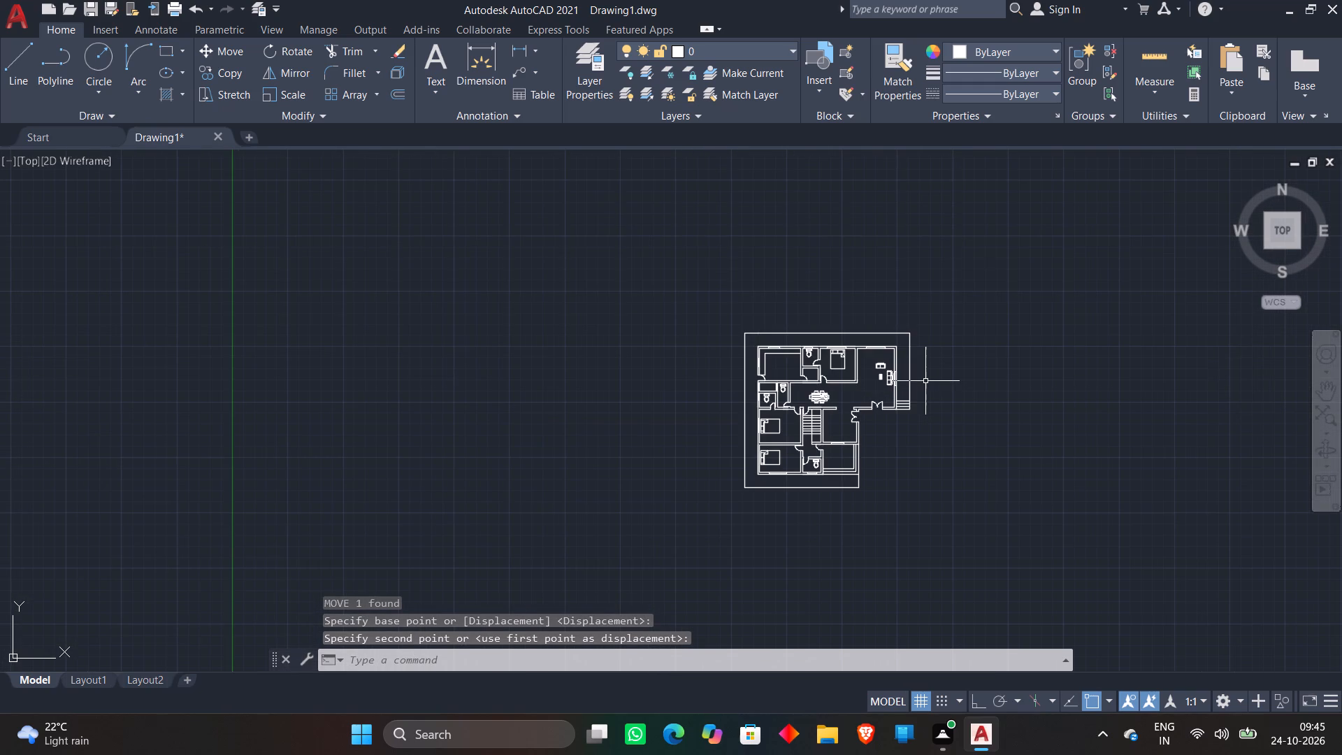
scroll(925, 381, down, 3)
scroll(910, 405, up, 7)
scroll(910, 405, down, 1)
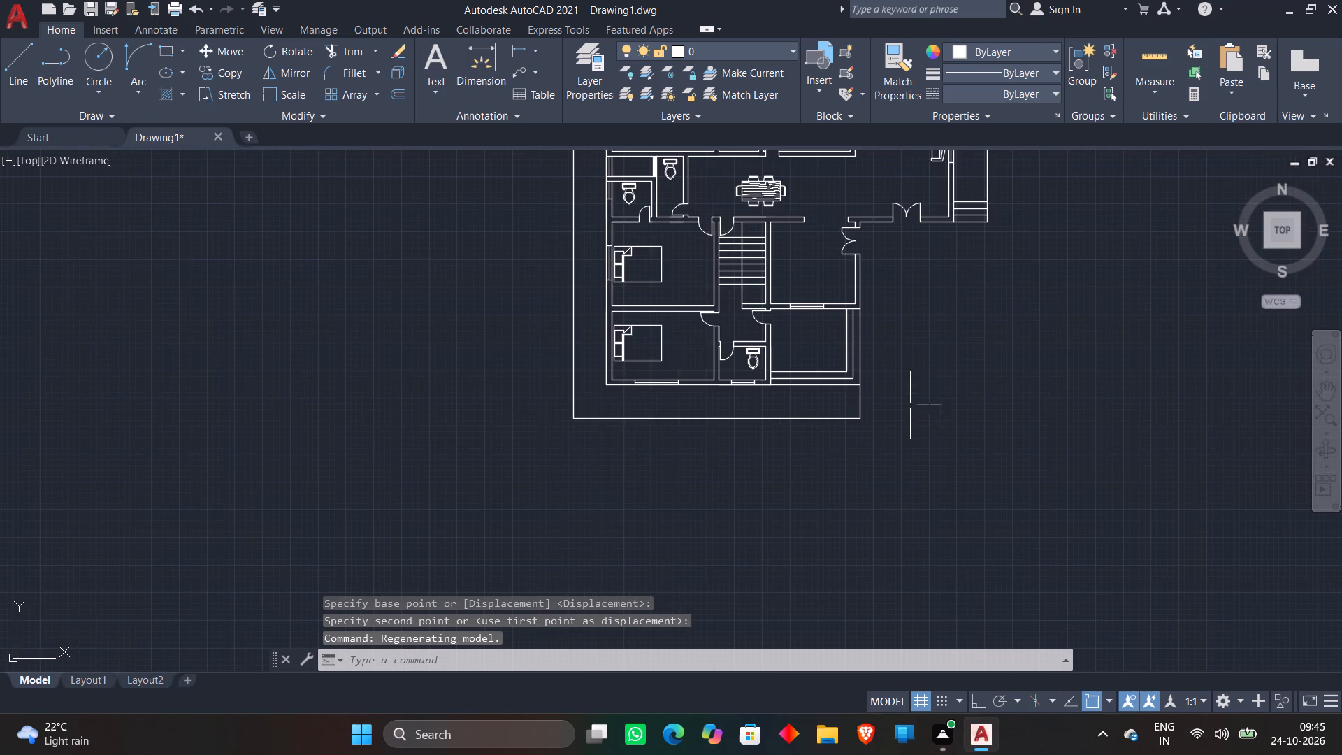
scroll(910, 405, down, 1)
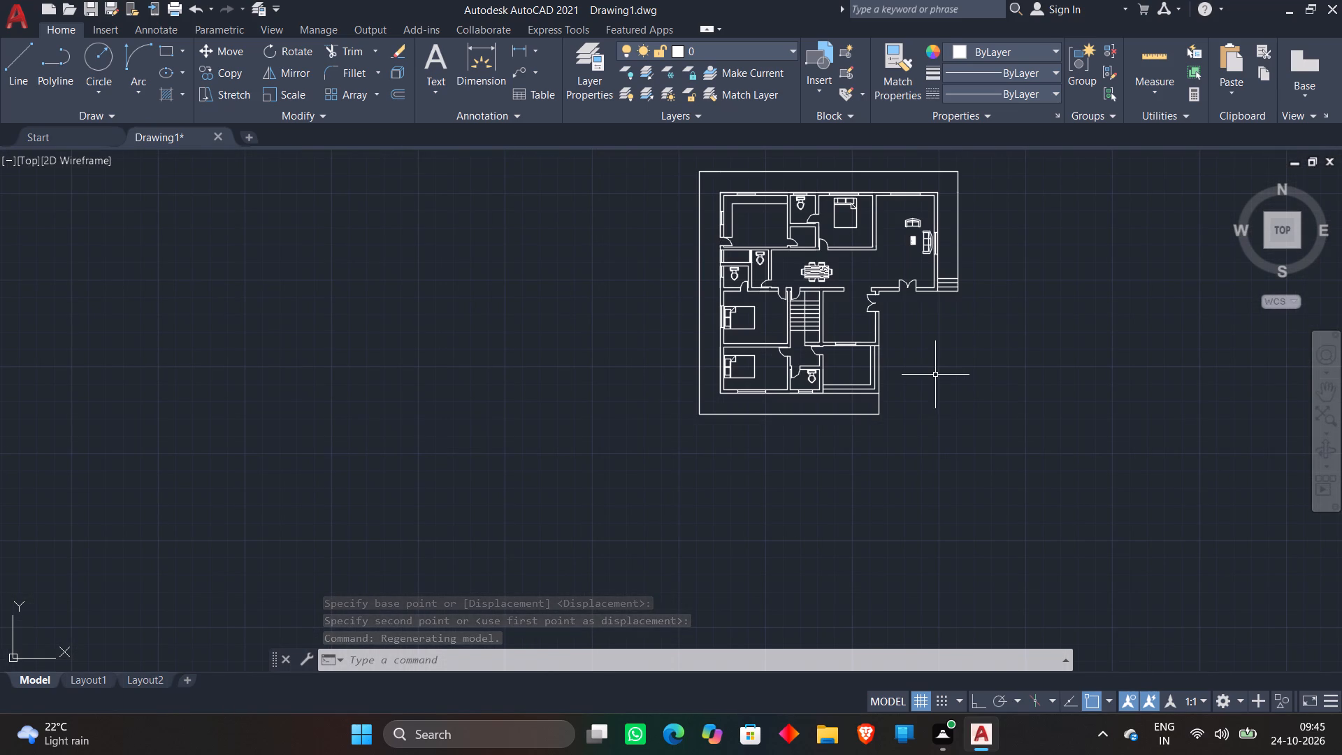
middle_drag(934, 375, 932, 428)
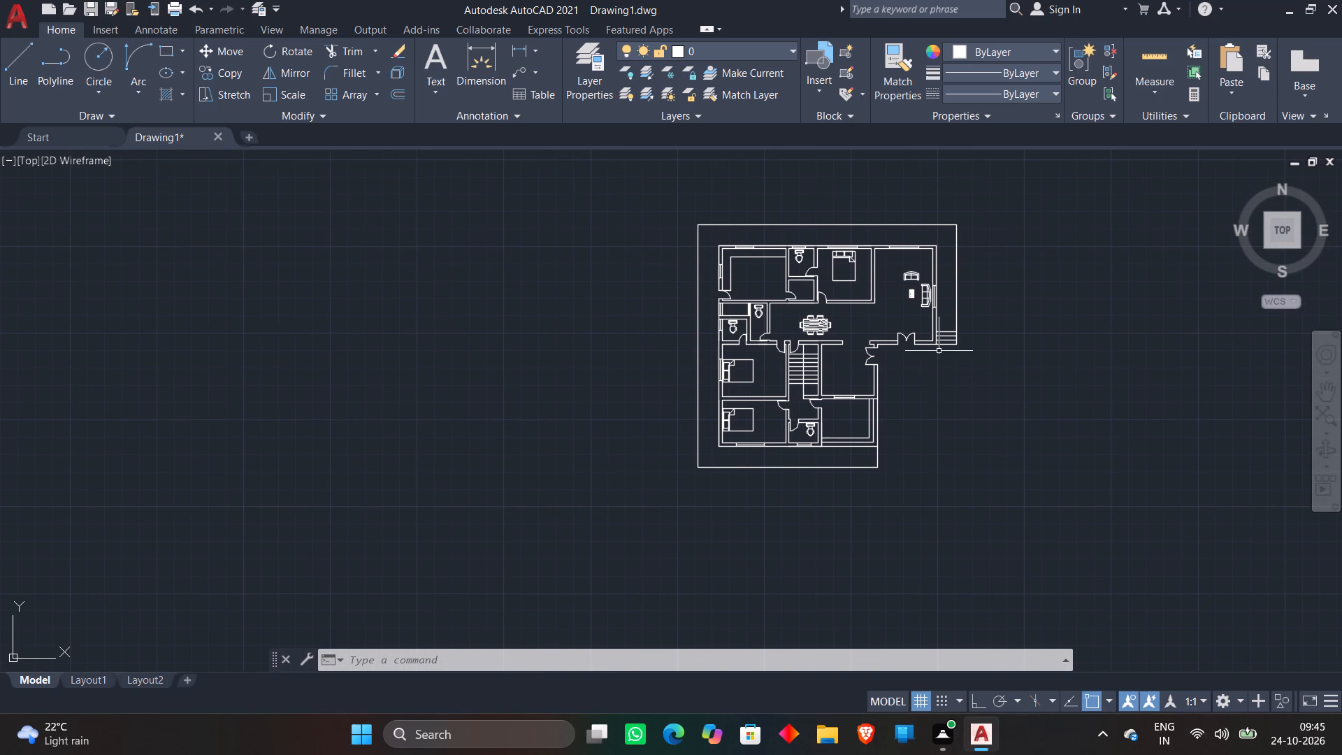
Copy the three-seat and two-seat sofas of the northeast room to the clipboard and paste them southeast of the plan.
scroll(939, 351, up, 1)
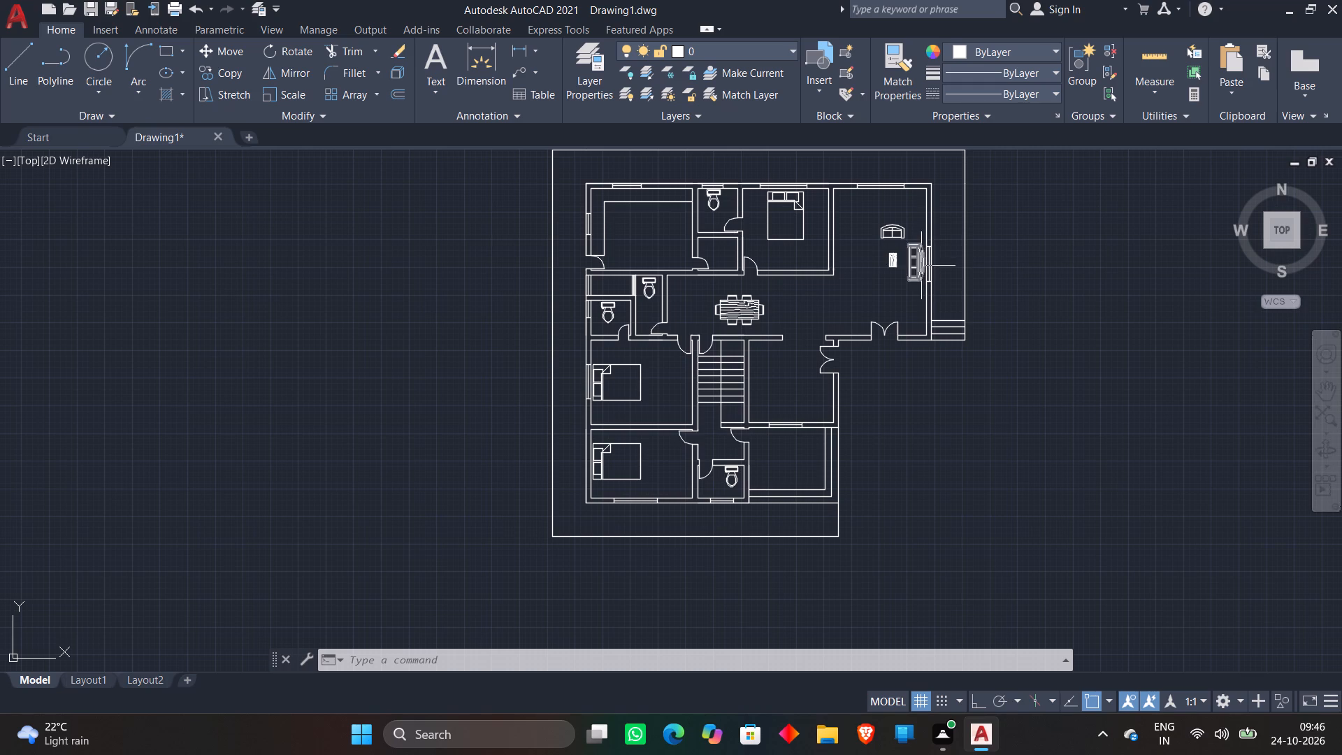
click(921, 266)
click(885, 224)
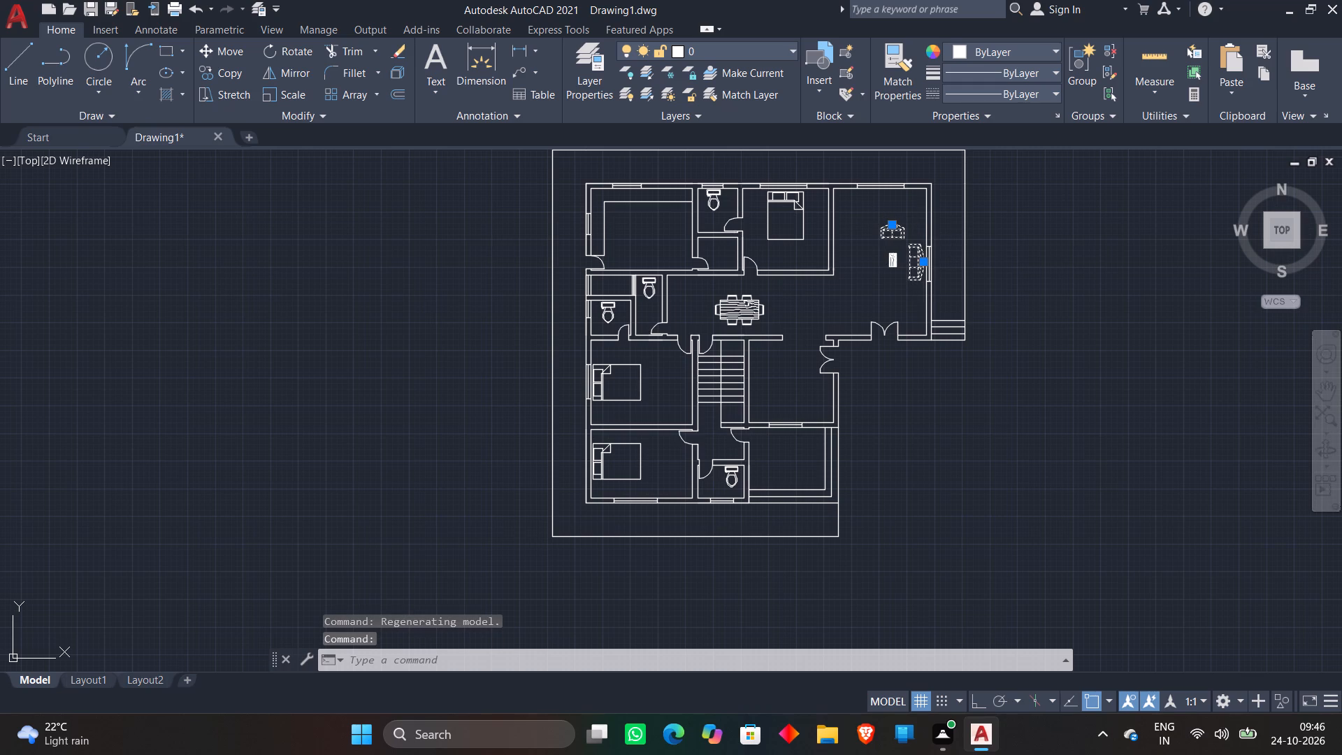
key(ctrl+c)
key(ctrl+v)
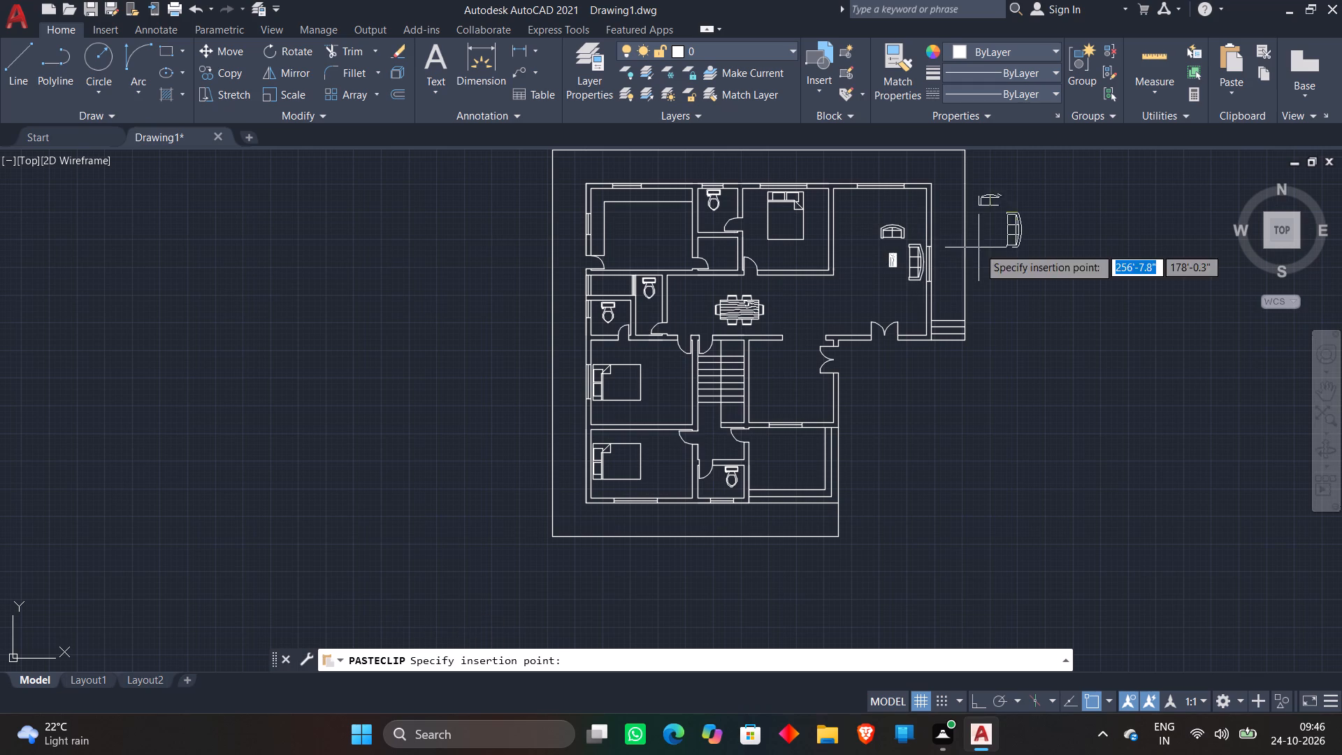
click(969, 443)
Rotate the two pasted sofas together by 180° with Ortho on, about a base point southeast of them.
click(1013, 464)
click(951, 362)
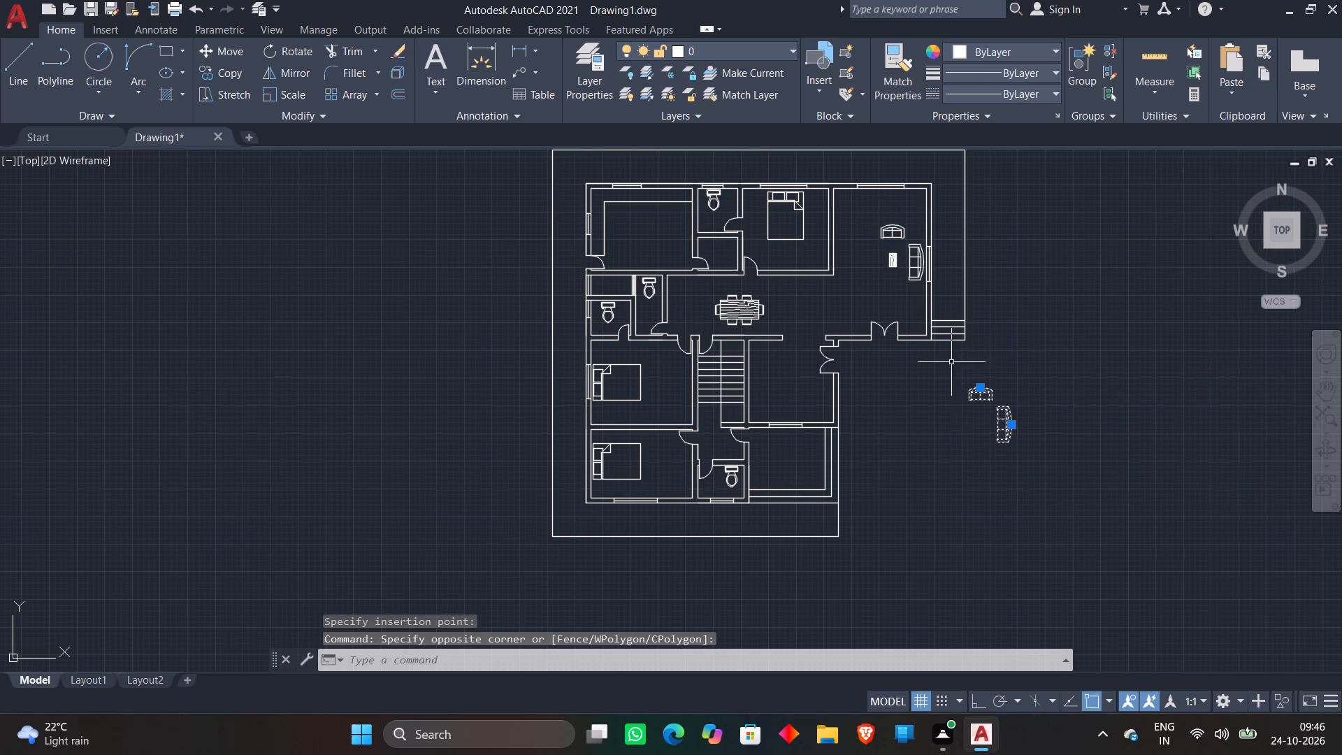
right_click(1018, 422)
click(1046, 205)
click(1072, 464)
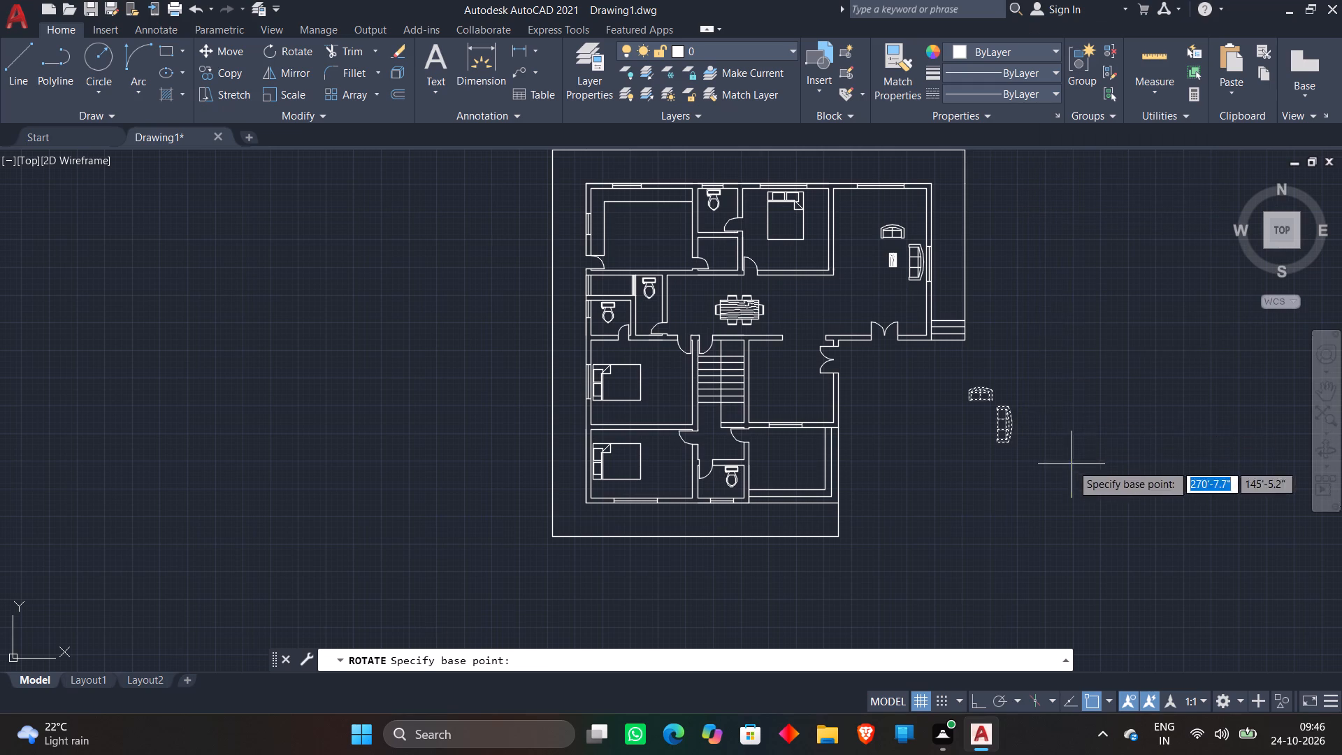
key(F8)
click(990, 470)
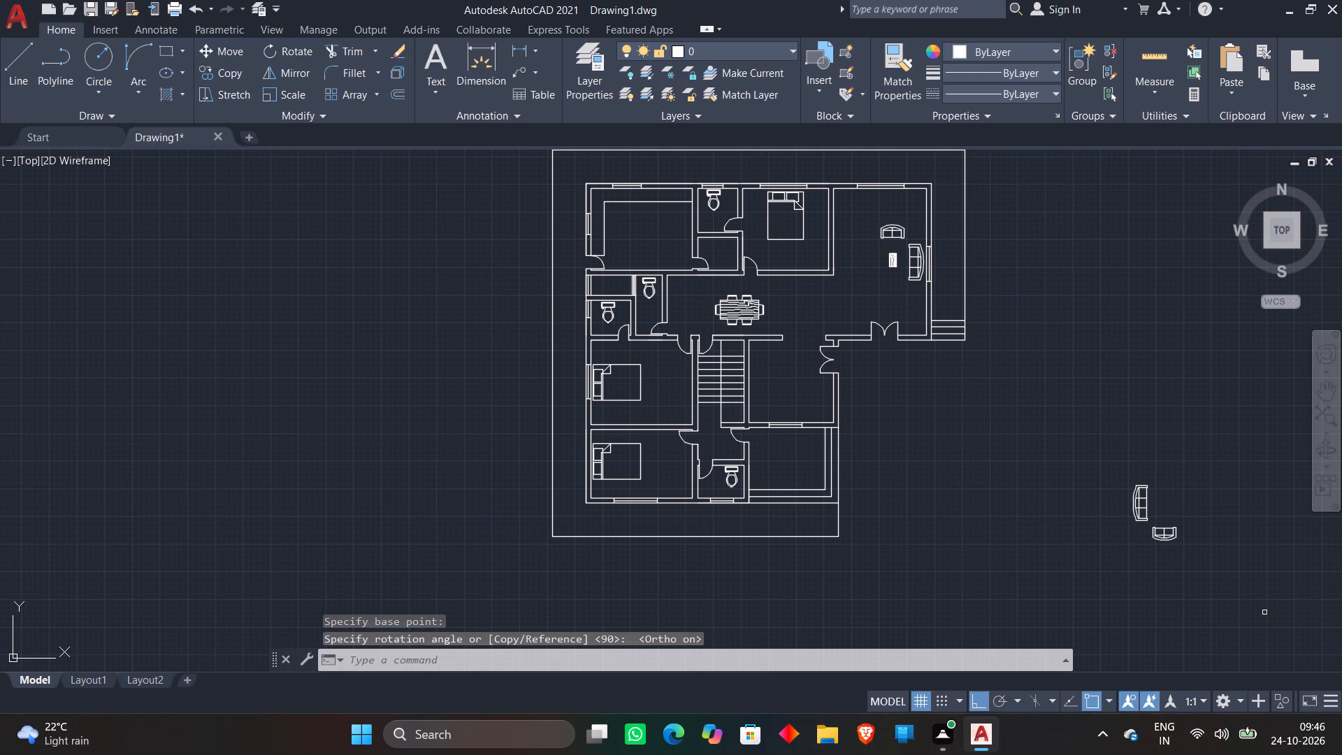
Move the rotated sofa pair with Ortho off into the room east of the staircase, three-seat sofa along its west wall.
click(1241, 596)
click(1078, 436)
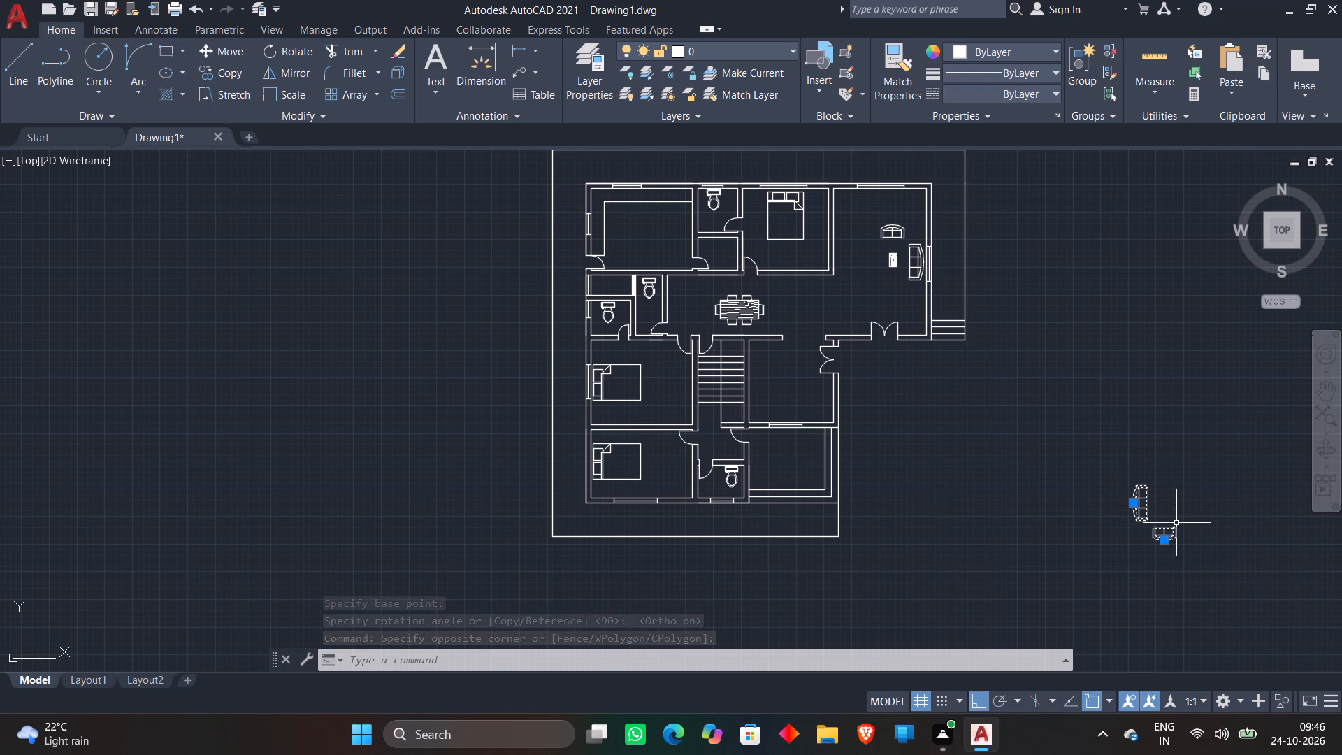
text(m)
key(space)
click(1145, 524)
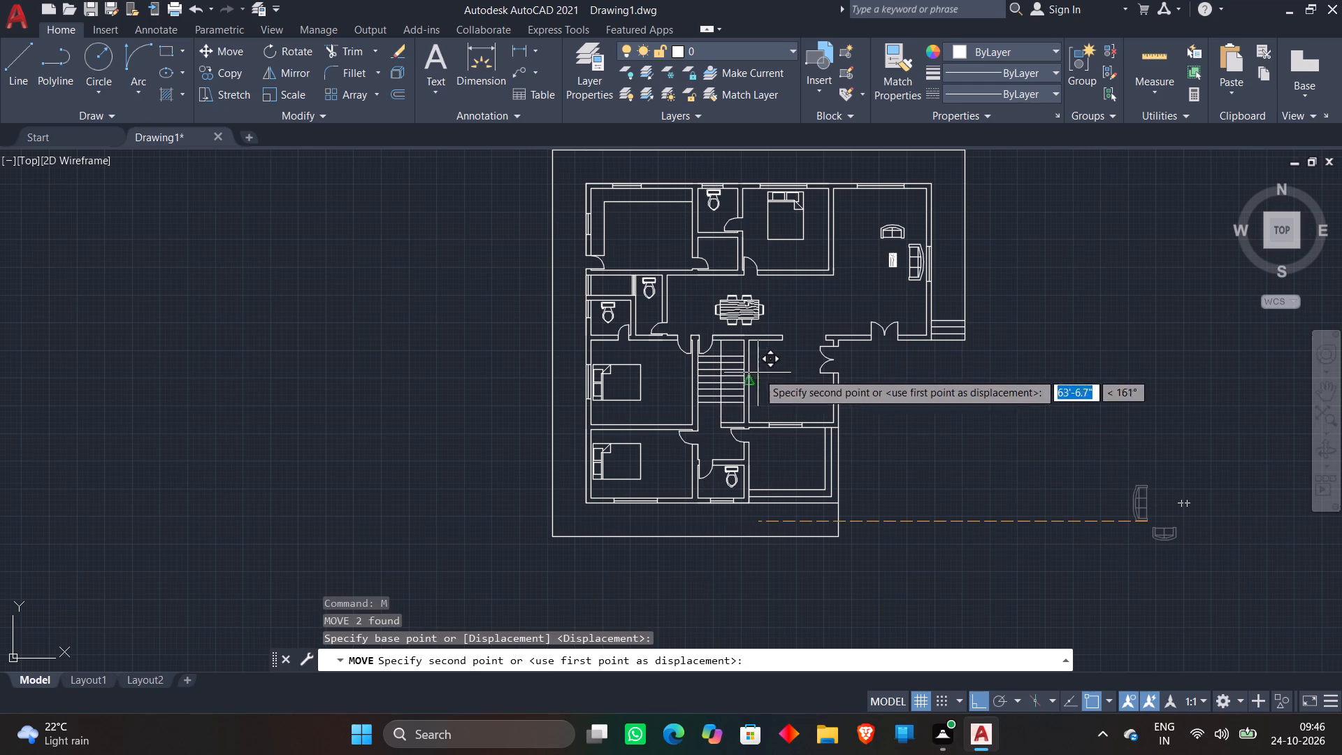
key(F8)
scroll(760, 372, up, 5)
scroll(781, 455, down, 3)
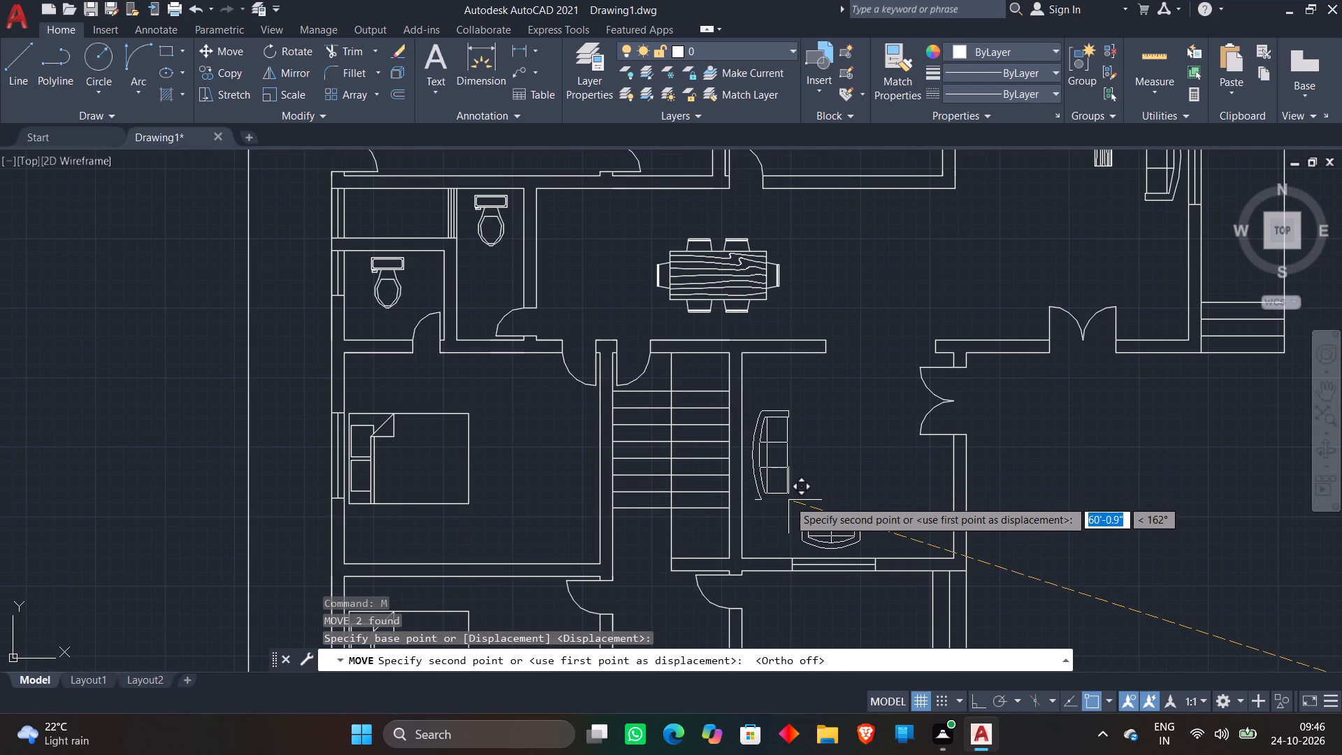
click(788, 500)
Copy the wood-grain table from the northeast room into the room east of the staircase, in front of the three-seat sofa.
scroll(823, 480, down, 3)
scroll(904, 409, up, 3)
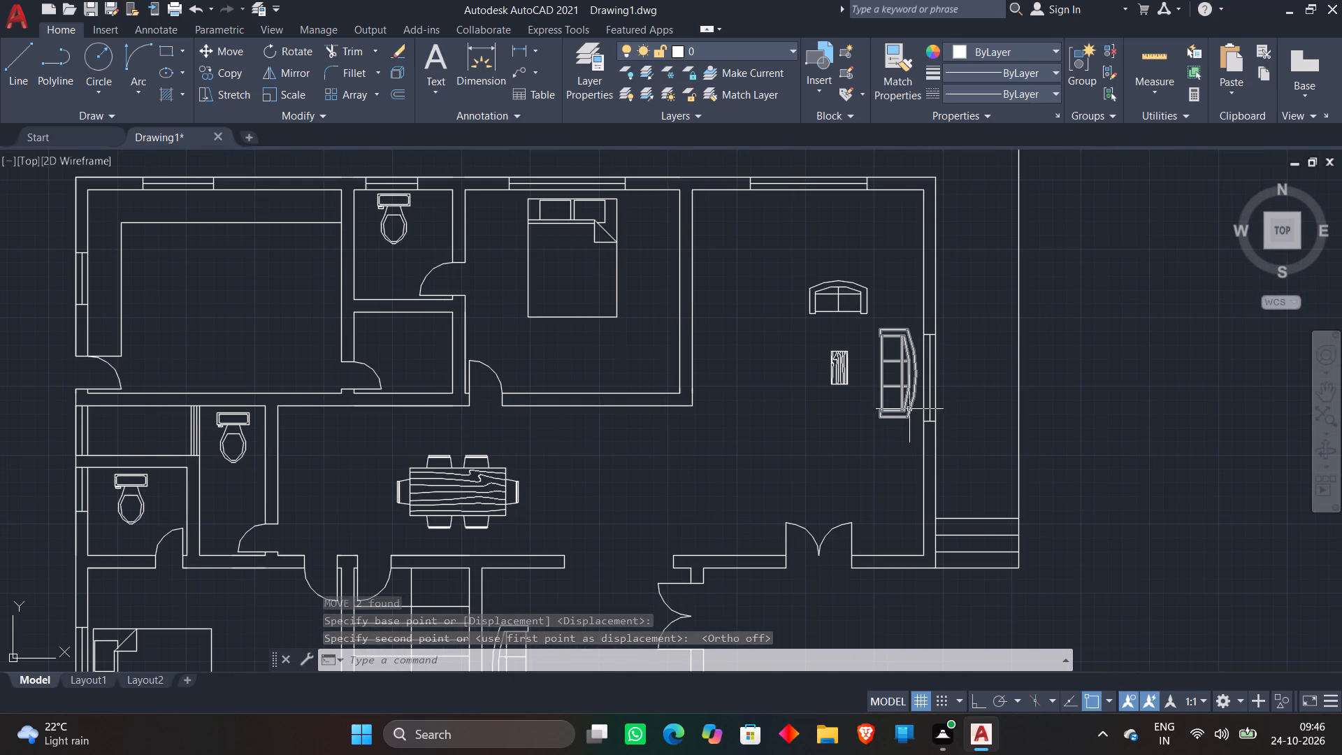
click(857, 407)
click(811, 345)
right_click(779, 357)
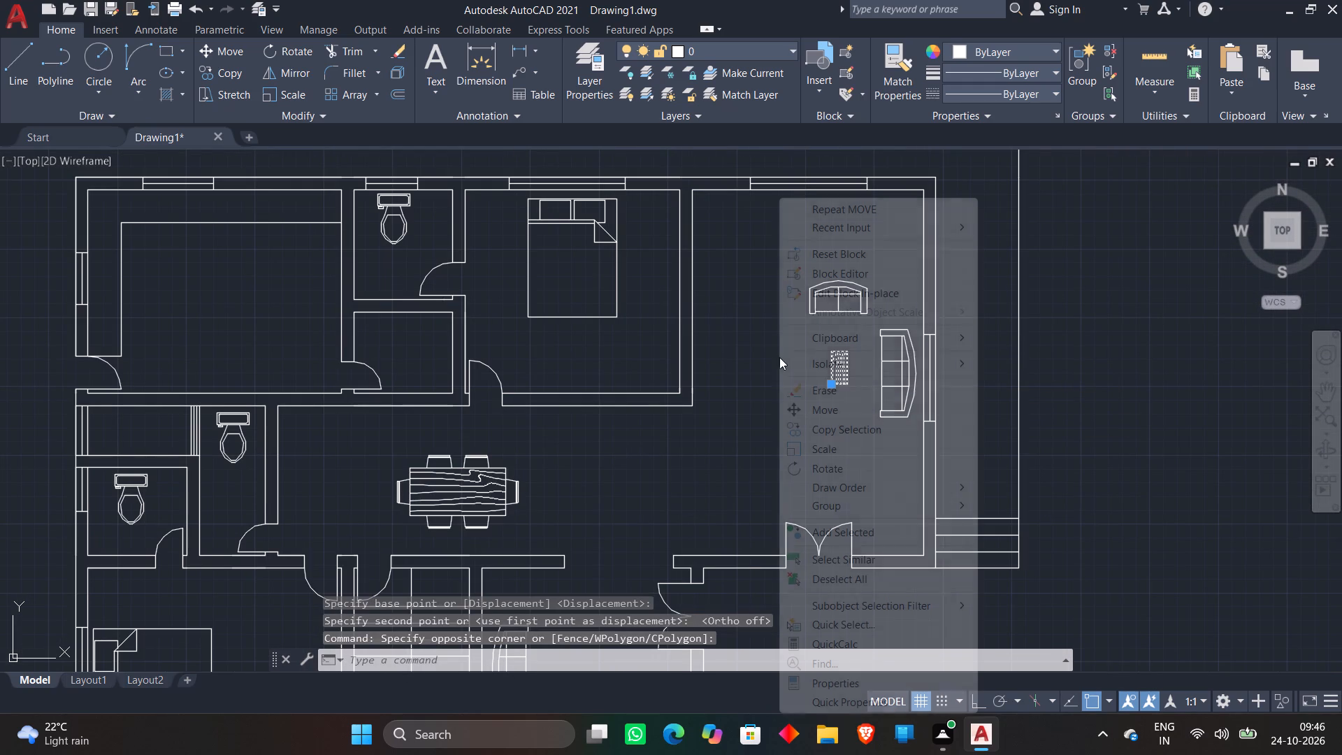
click(836, 433)
click(837, 369)
scroll(746, 443, down, 1)
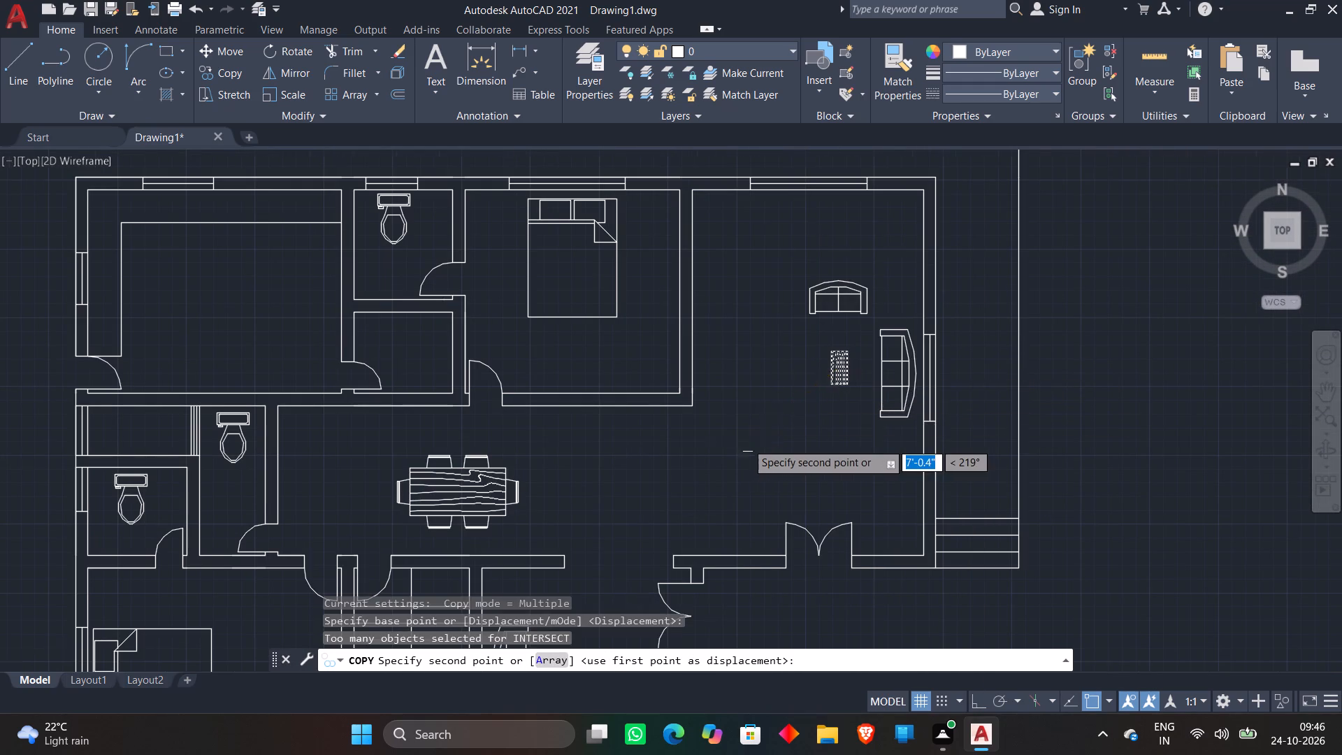
scroll(747, 443, down, 1)
scroll(689, 540, up, 5)
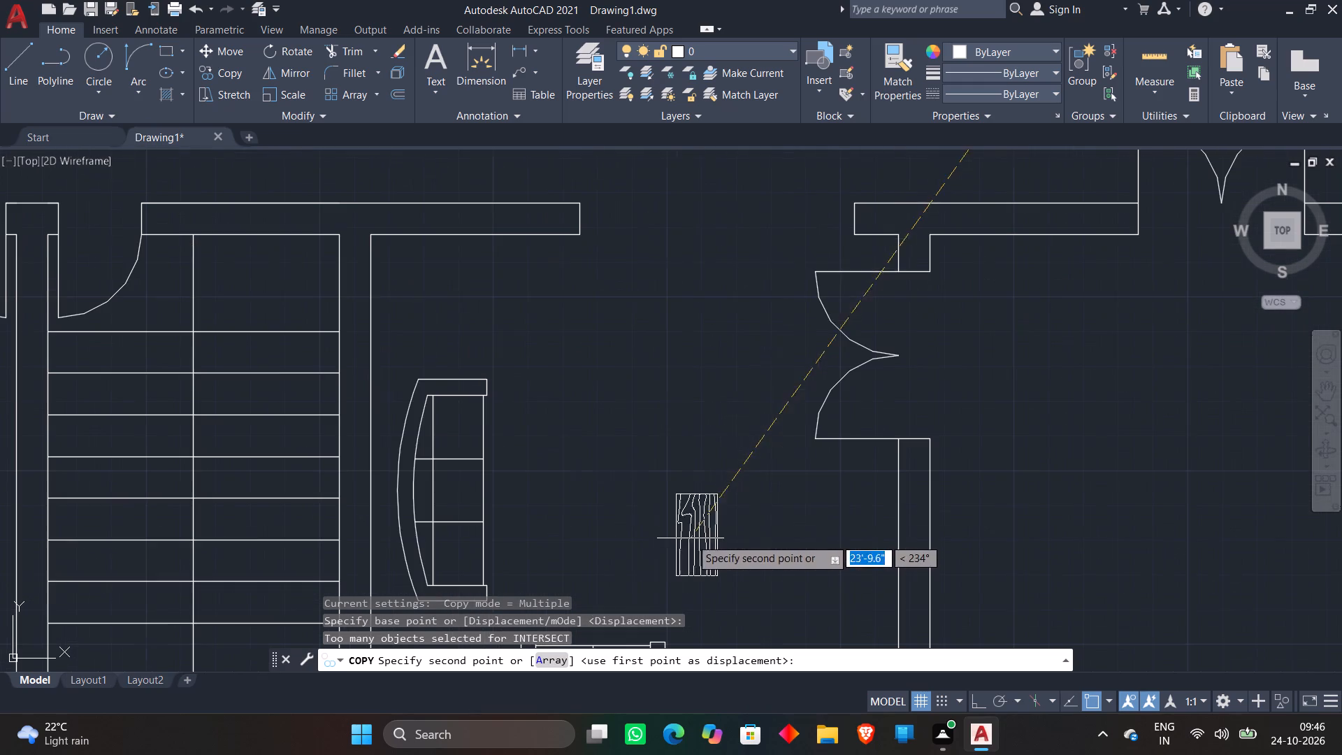
click(590, 499)
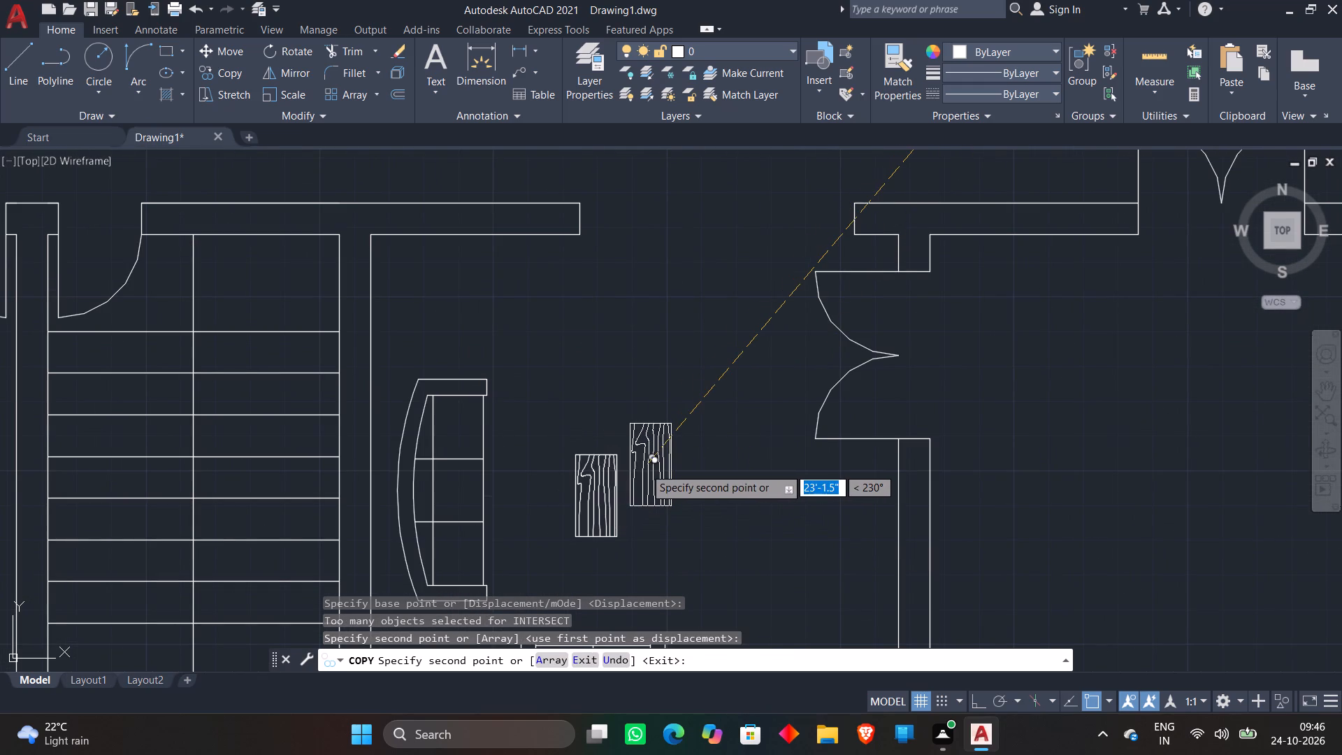
key(space)
Draw a vertical line from the boundary's corner at the entrance steps south to just beyond the south boundary line's level.
scroll(647, 466, down, 3)
scroll(870, 472, down, 1)
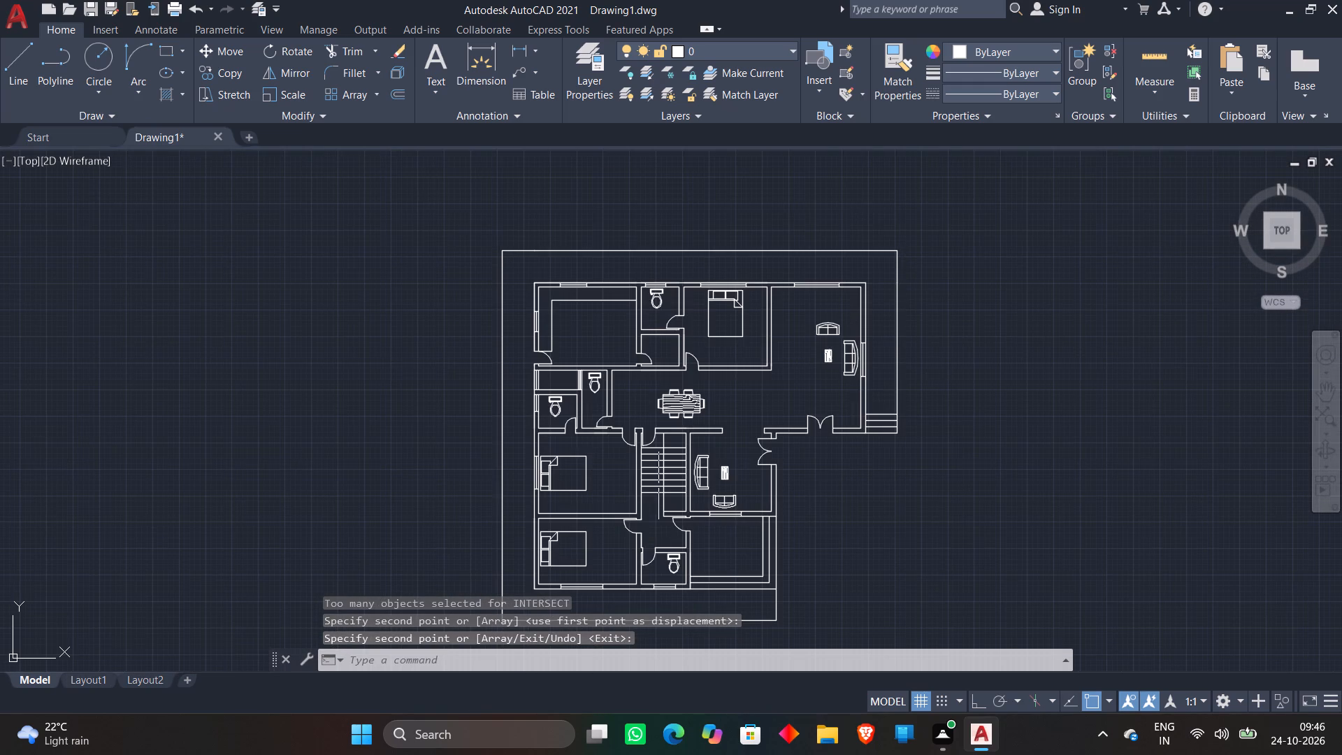
scroll(947, 452, down, 1)
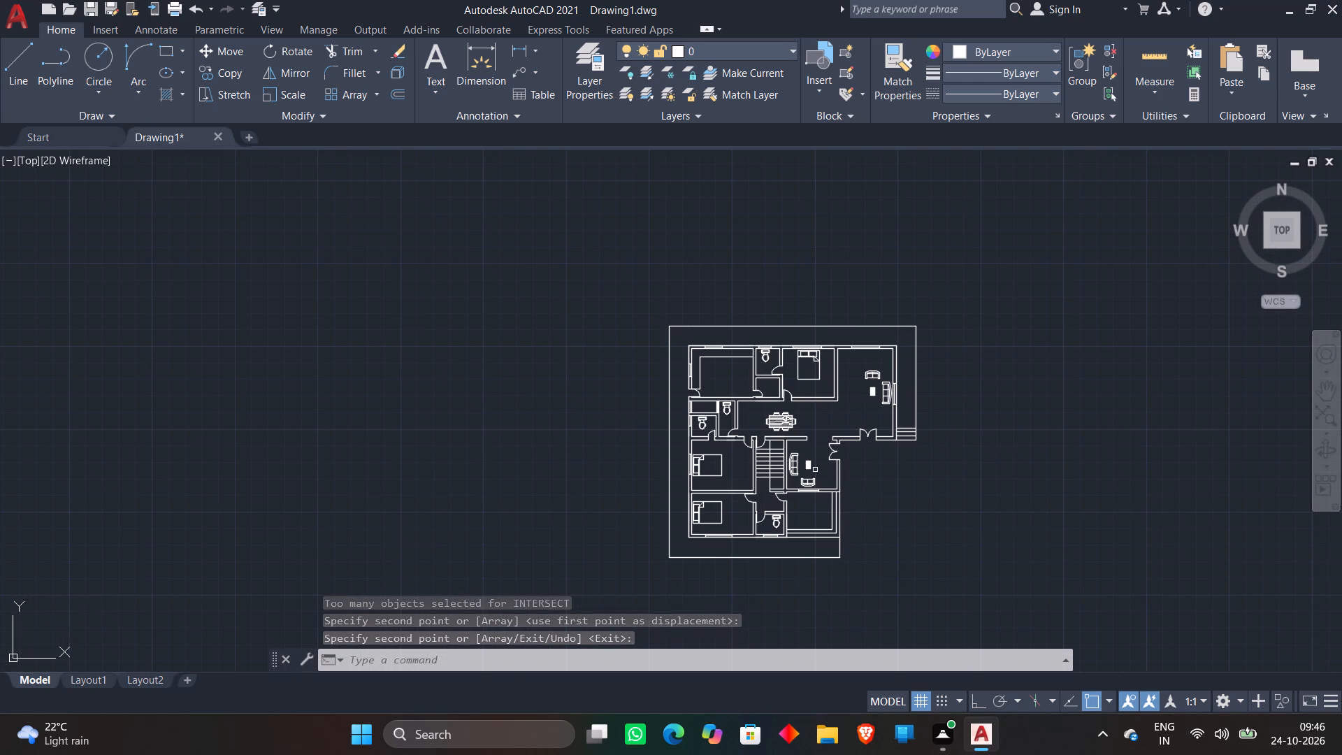
key(l)
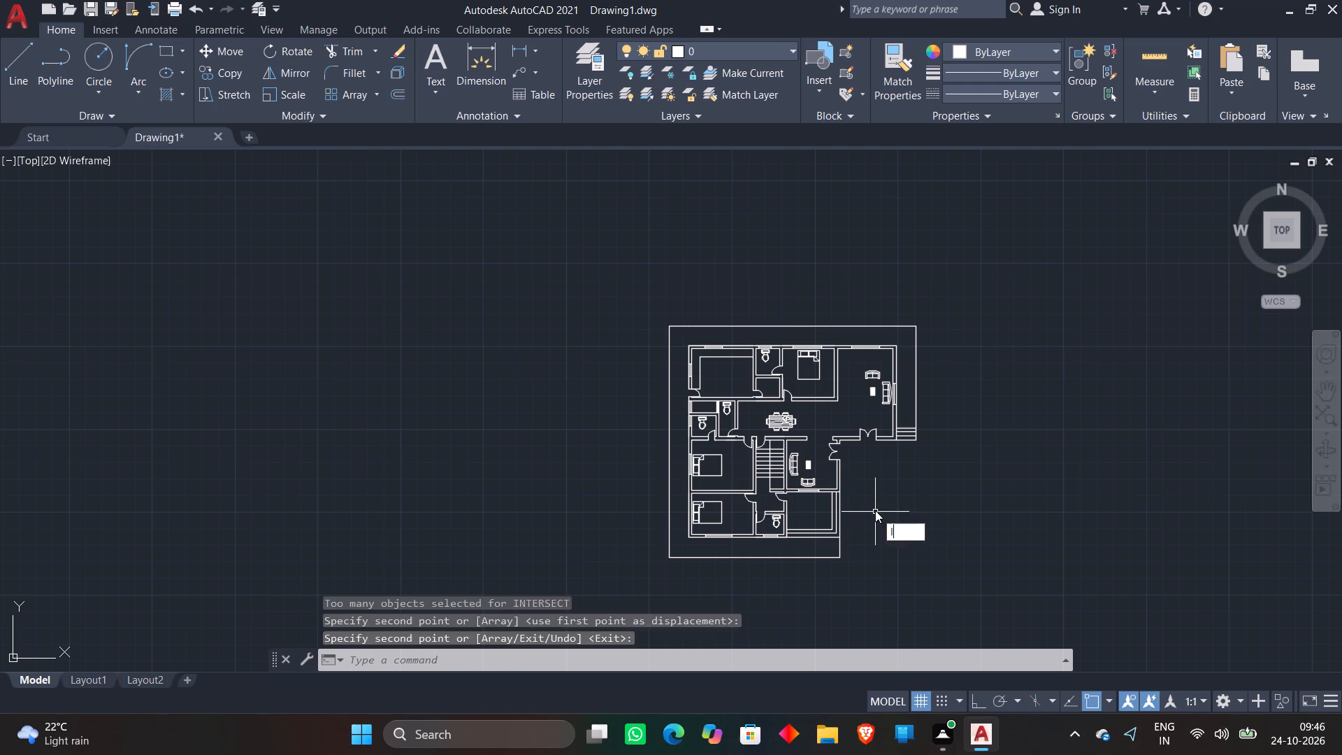
key(space)
click(920, 445)
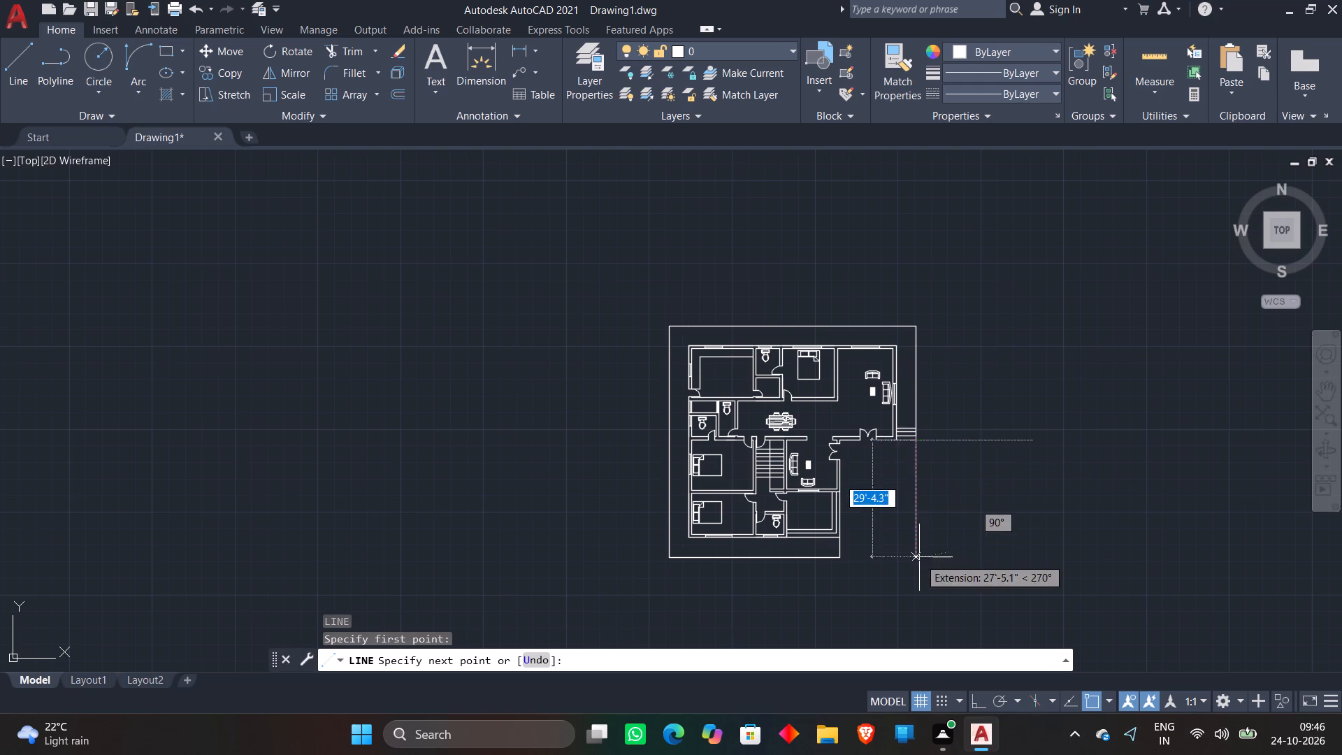
click(915, 587)
key(Escape)
Extend the south boundary line east to the new vertical line.
text(ex)
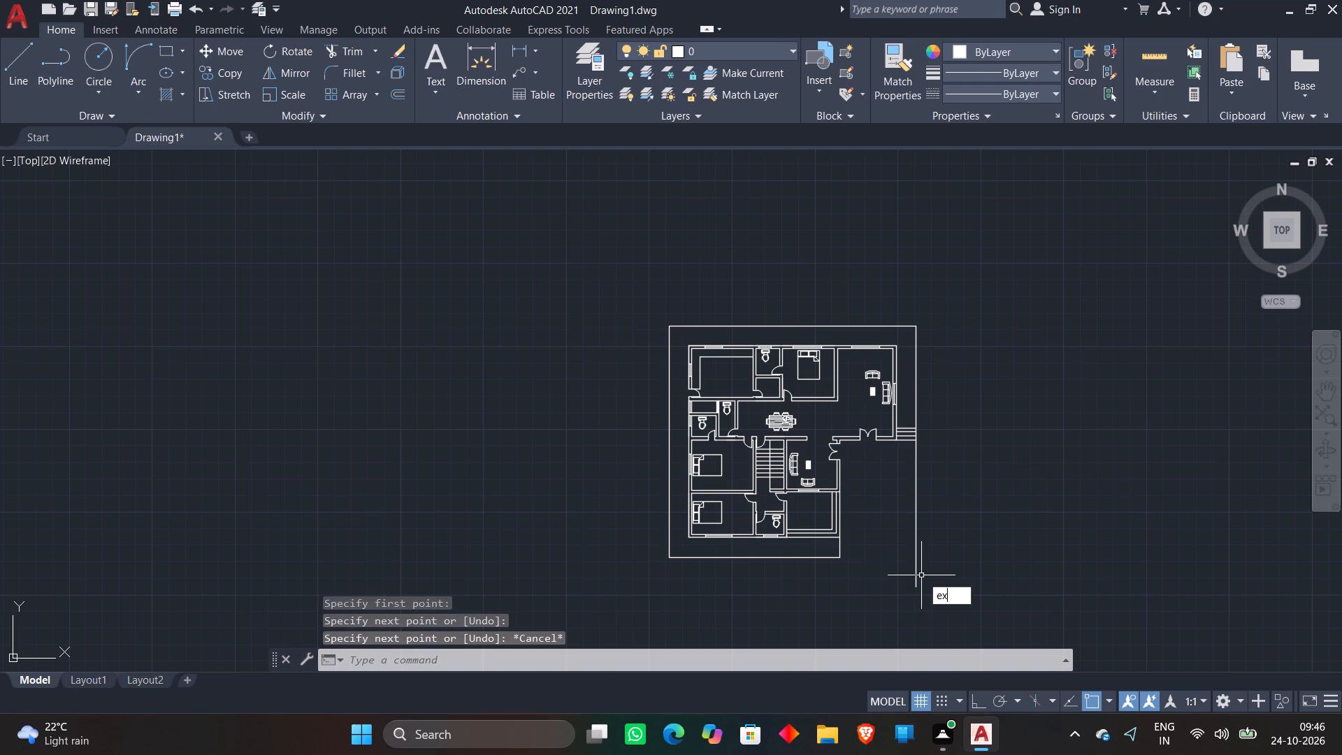
key(space)
click(814, 559)
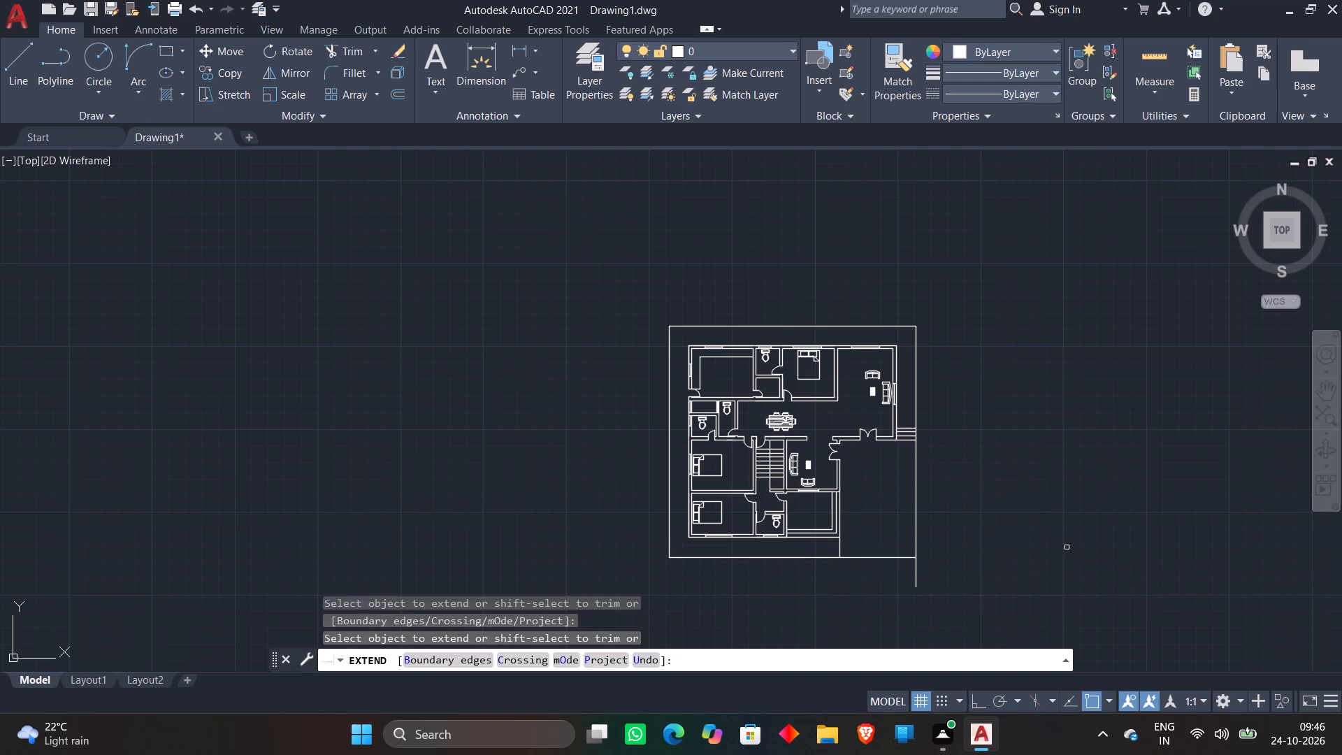
key(Escape)
Trim the end of the new vertical line that overshoots the extended south boundary line.
key(t)
key(r)
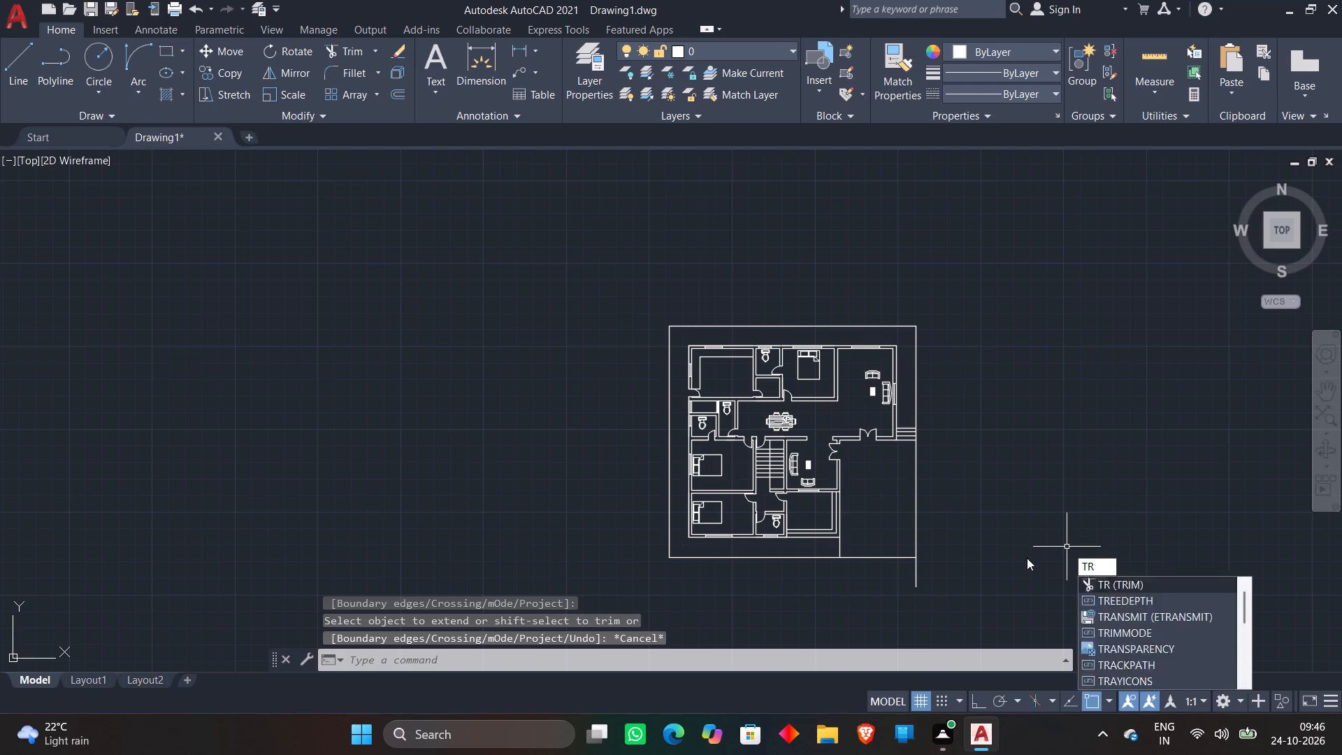
key(space)
click(922, 573)
click(903, 577)
key(space)
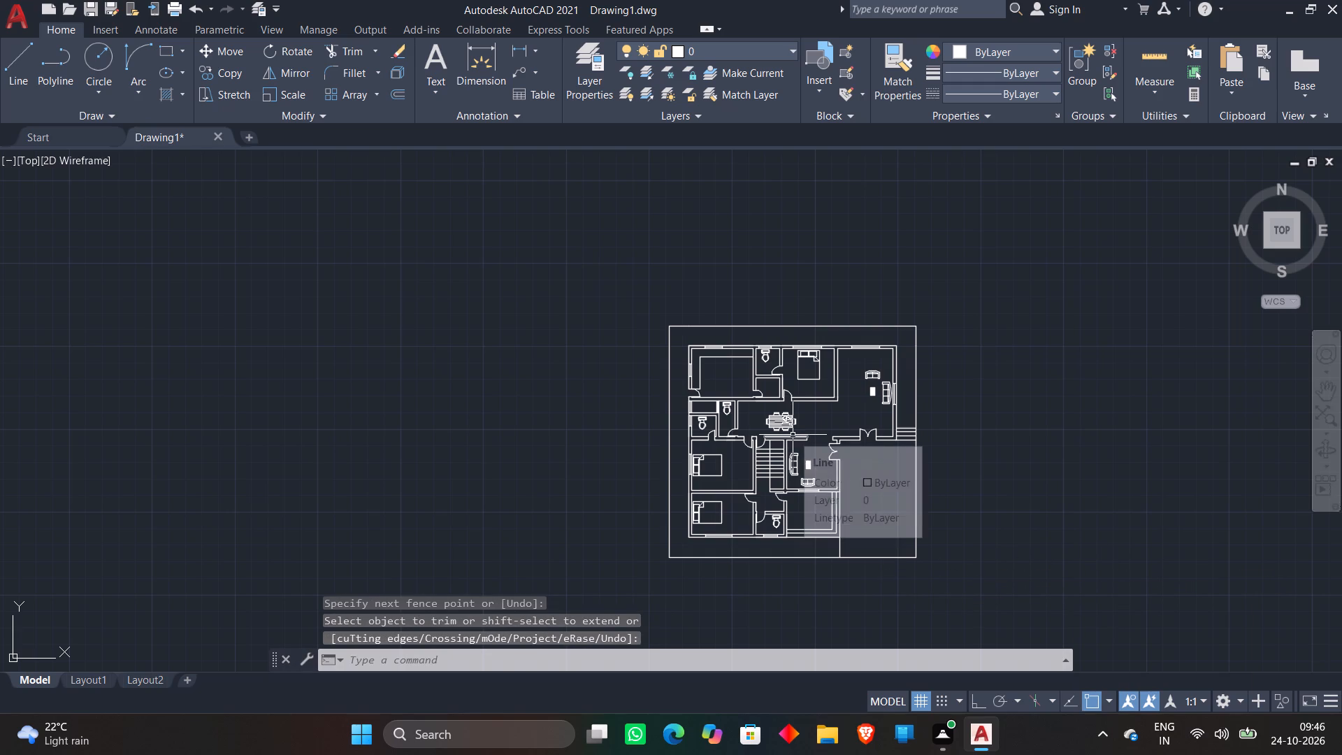
Start single-line text west of the floor plan with height 1 and rotation 0, entering KITCHEN as the first line.
scroll(793, 435, up, 1)
text(tex)
key(t)
key(space)
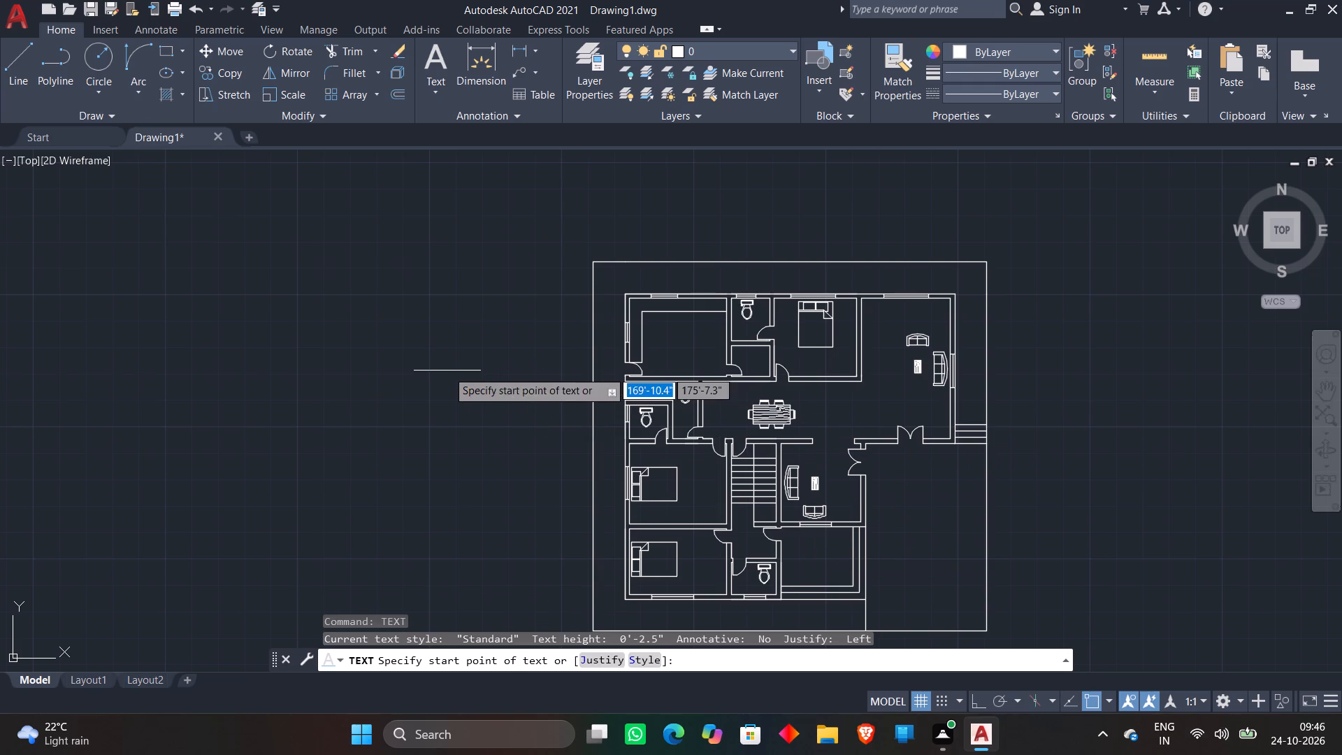
click(447, 371)
key(1)
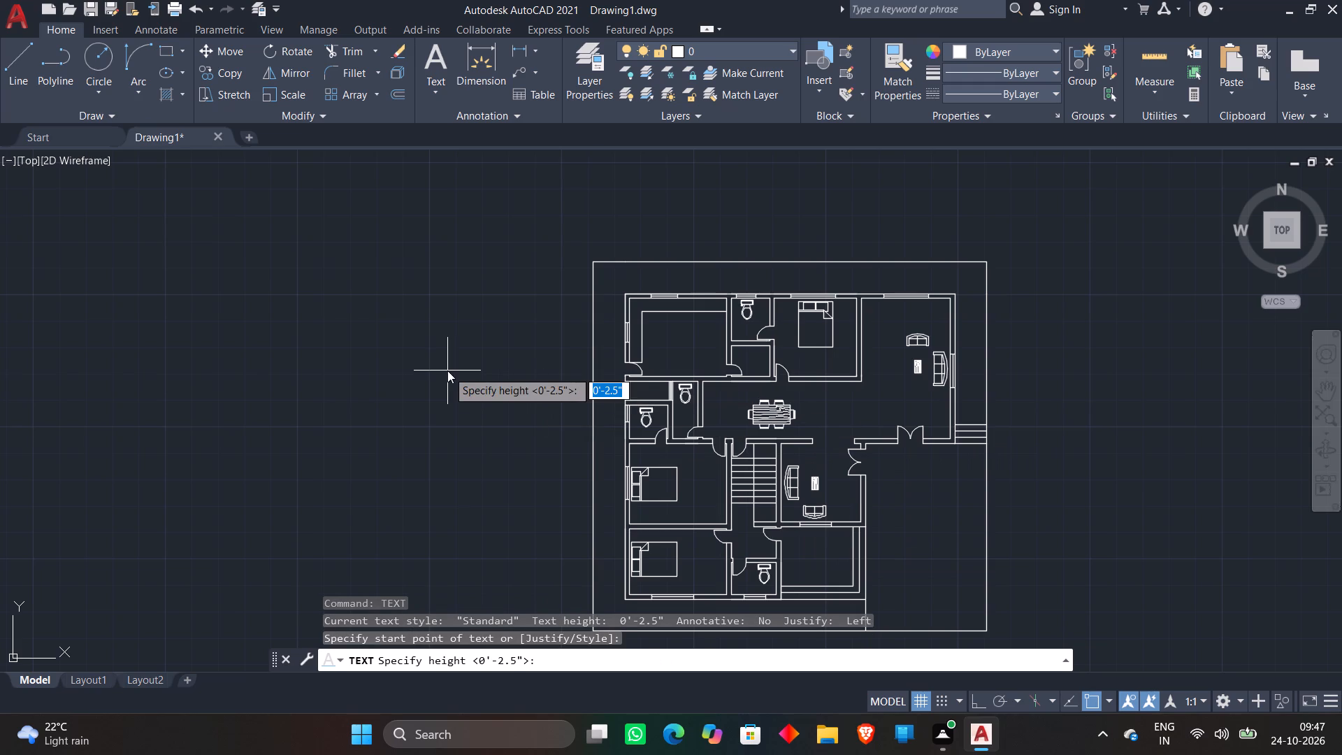
text(033)
key(BackSpace)
key(BackSpace)
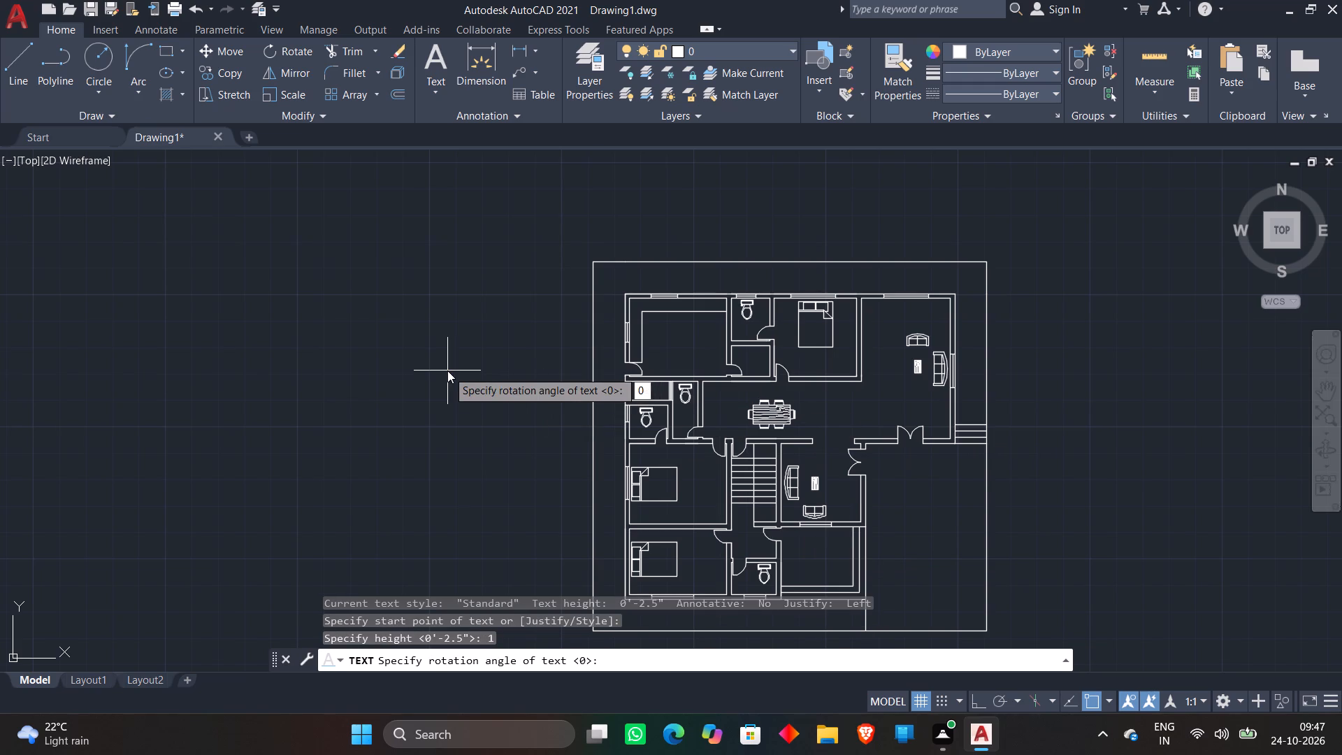
key(Return)
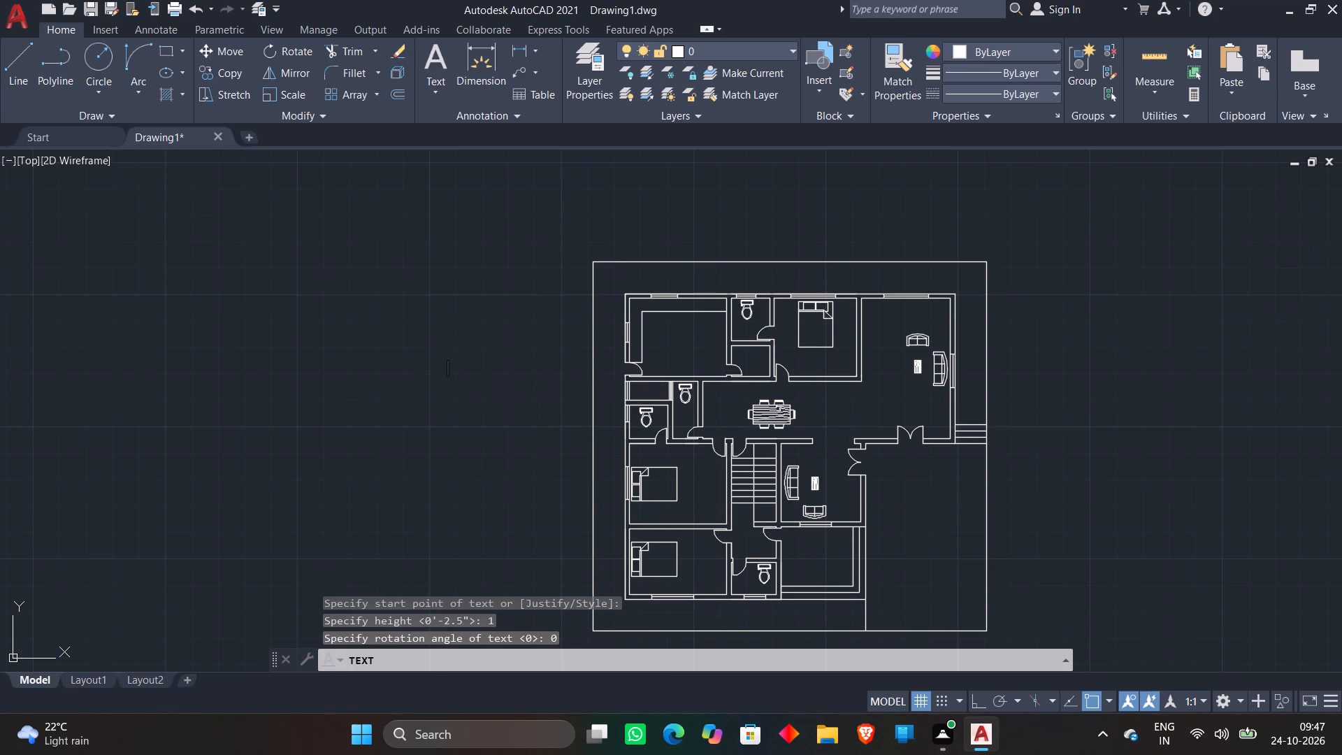
text(KITCHEN)
key(Return)
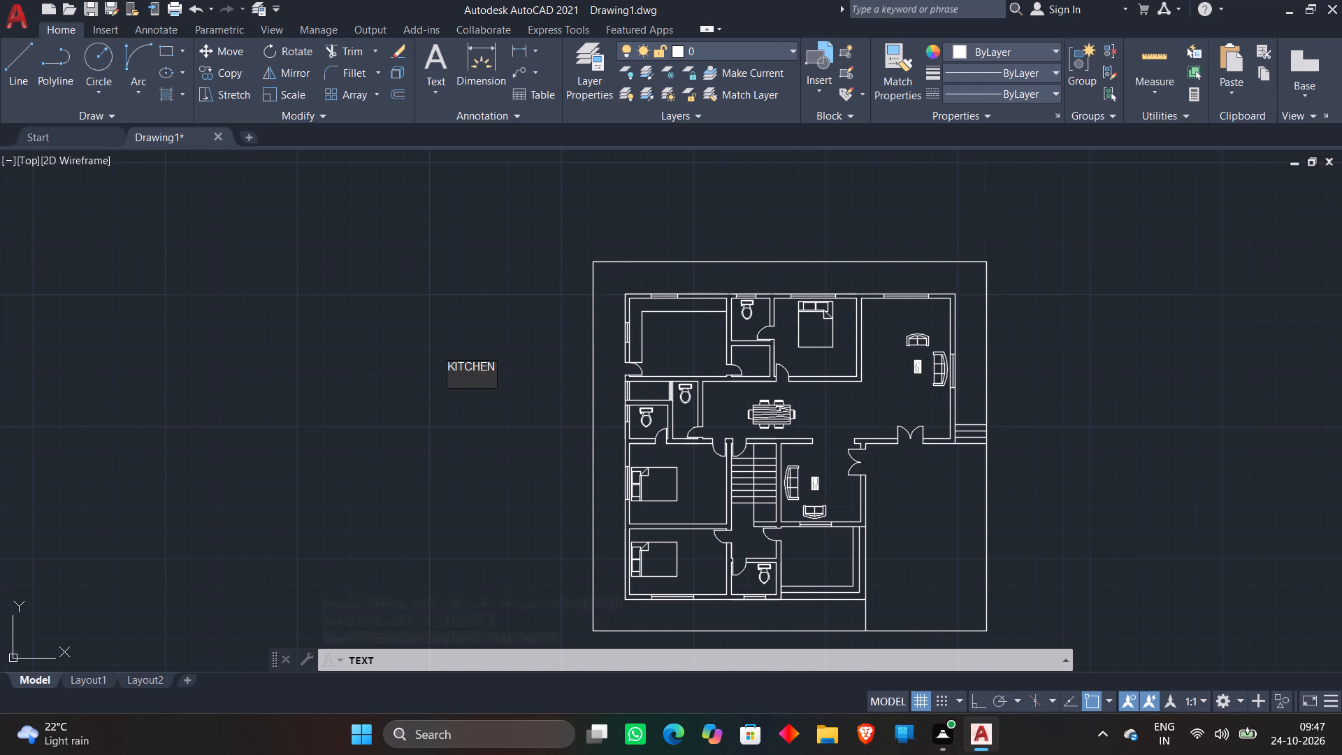
Enter the kitchen size 15'4"X12'4" as the text line below KITCHEN.
text(15')
text(4")
key(x)
text(12')
key(4)
key(shift+quotedbl)
key(Return)
Add the label TOILET with its size 6'X6'8" on the line below it.
text(TOILET)
key(Return)
text(6')
text(X5)
key(BackSpace)
text(6'8)
key(shift+quotedbl)
key(Return)
Add the label STORE with its size 6'X5'4" on the line below it.
text(STORE)
key(Return)
text(6'X5')
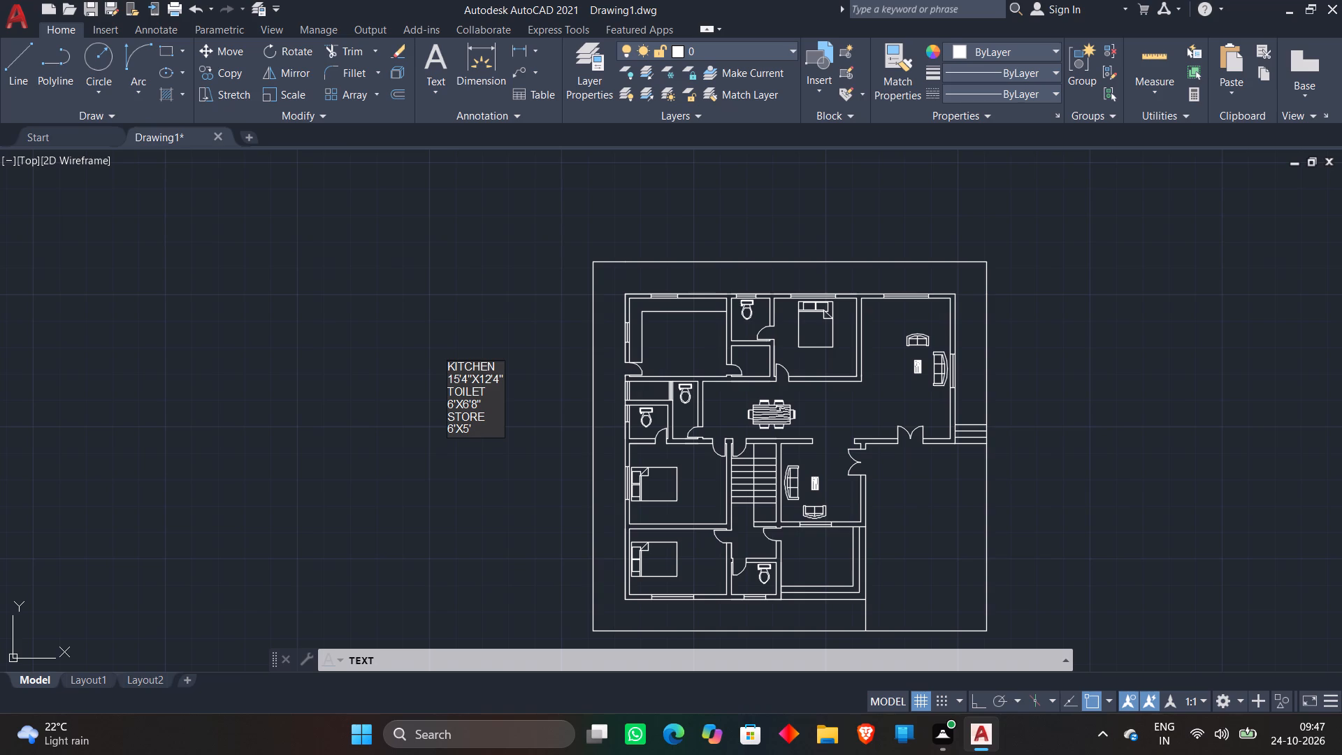
text(4")
key(Return)
Add the label BEDROOM with its size 13'X12'4" on the line below it.
text(BEDROOM)
key(Return)
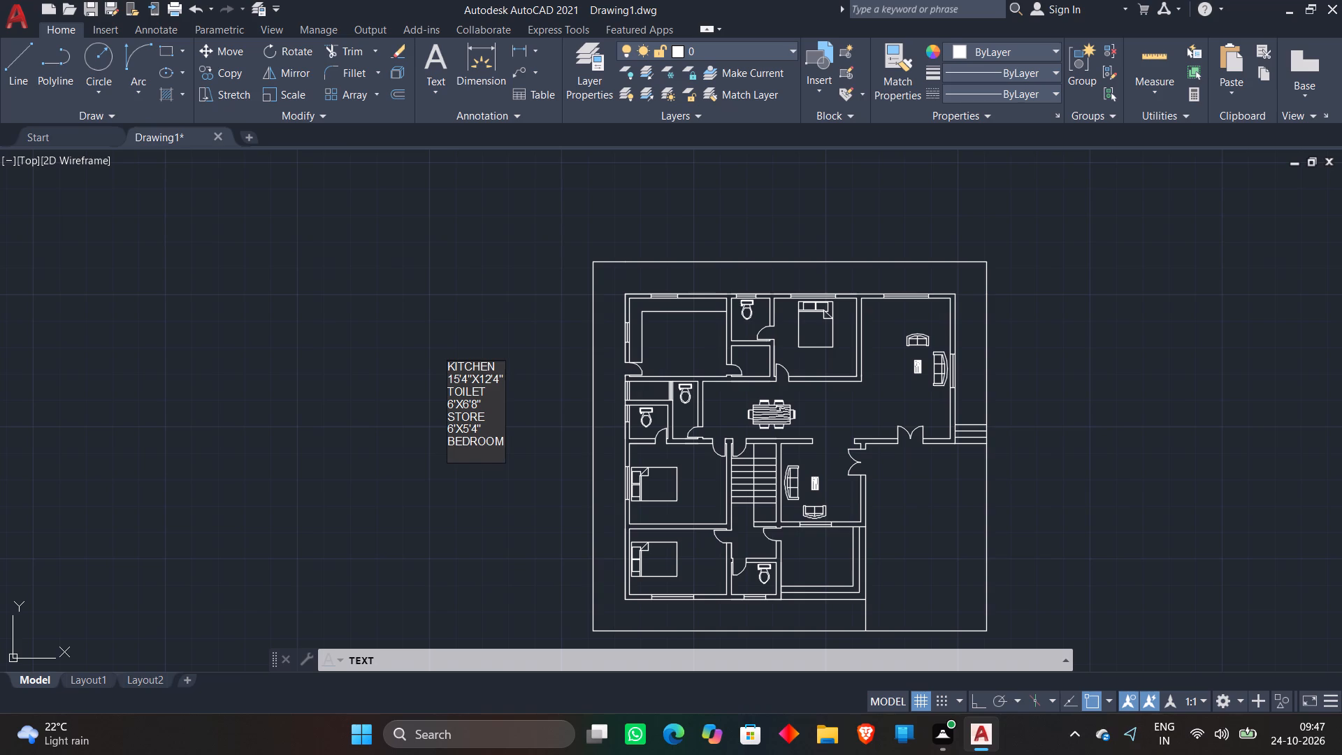
text(13)
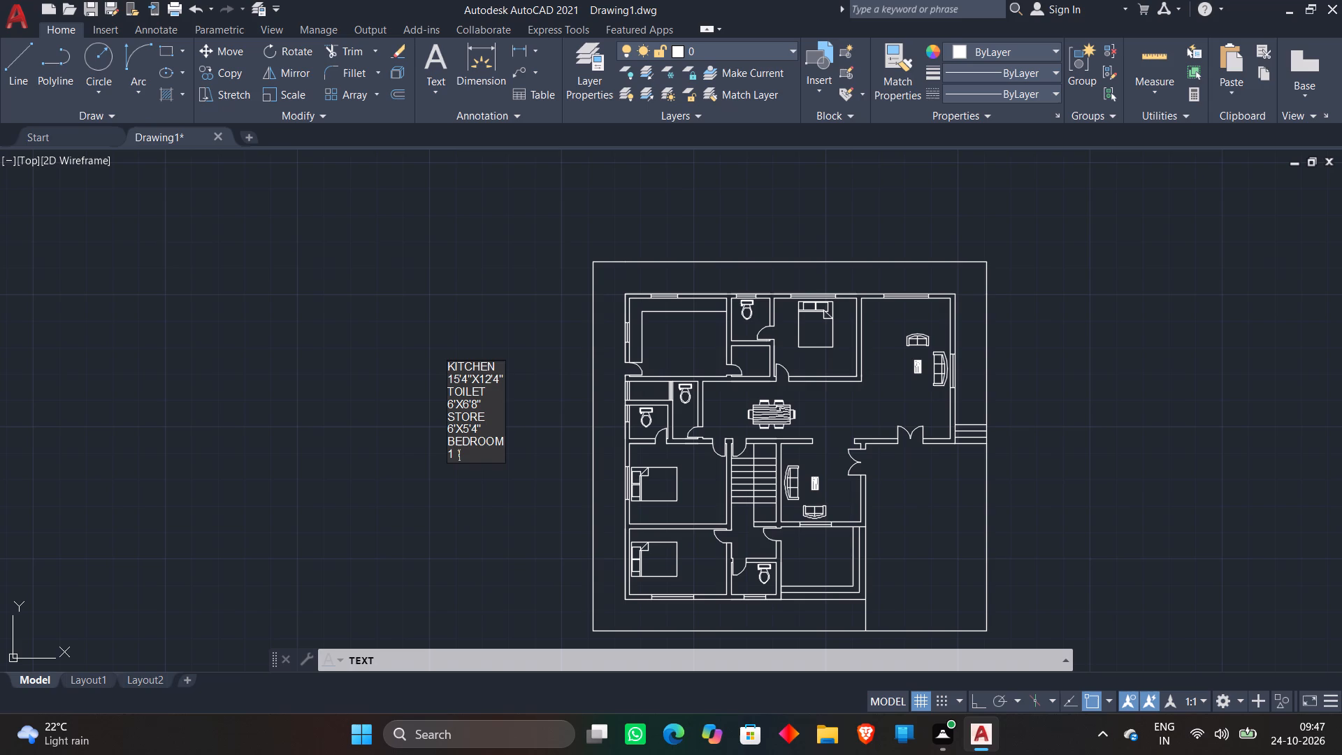
key(apostrophe)
key(x)
text(12'4")
key(Return)
Add the label LIVING with its size 14'X21'4" on the line below it.
text(LIVING)
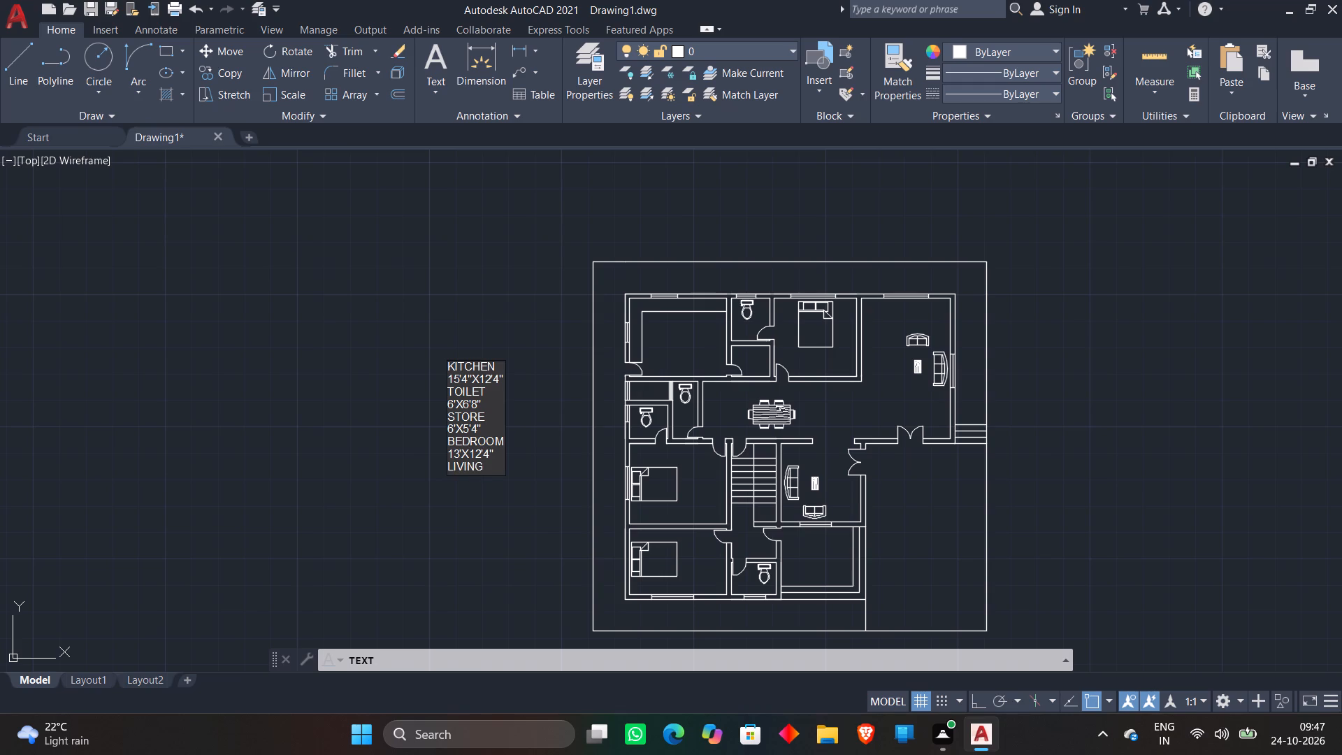
key(Return)
text(14'X)
text(221'4")
key(Return)
key(BackSpace)
key(BackSpace)
key(BackSpace)
key(BackSpace)
key(BackSpace)
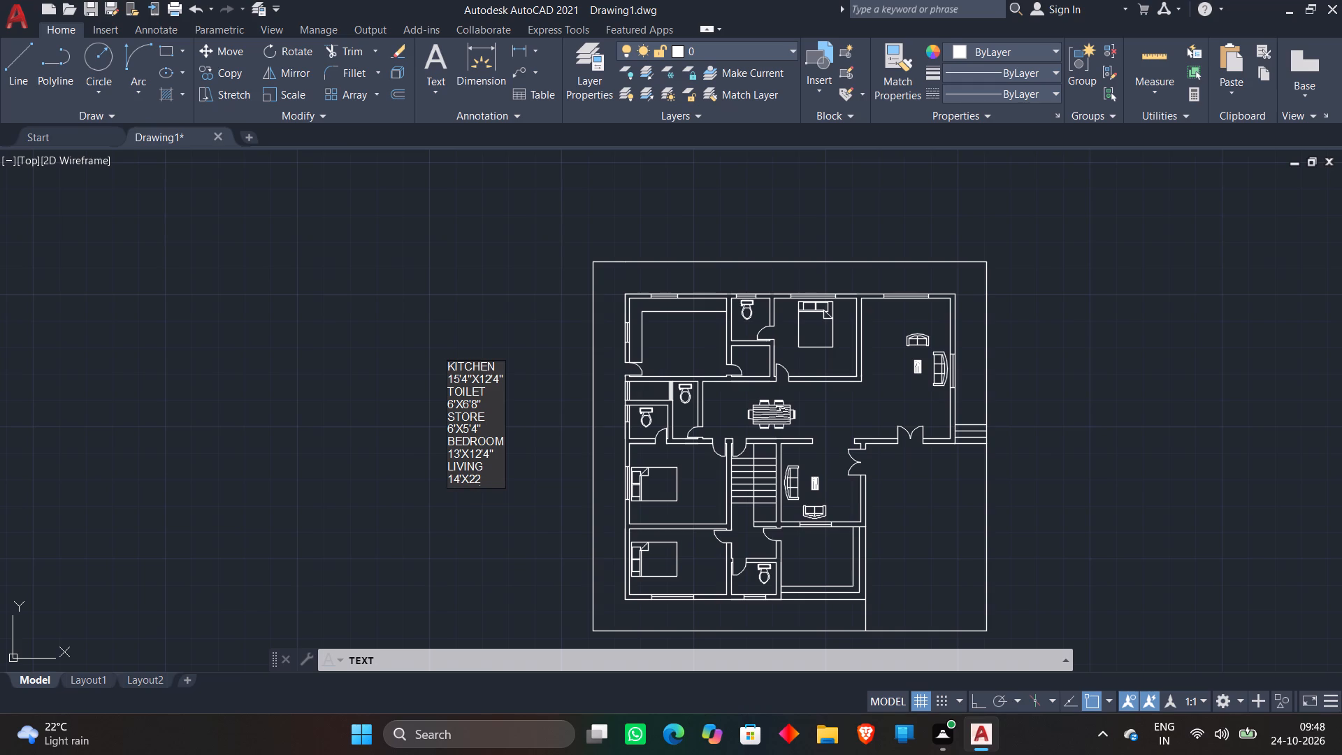
key(BackSpace)
text(1')
text(4")
key(Return)
Add the label PORCH with its size 18'4'X28'8" on the line below it.
text(PORCH)
key(Return)
text(18'4')
key(x)
text(28'8)
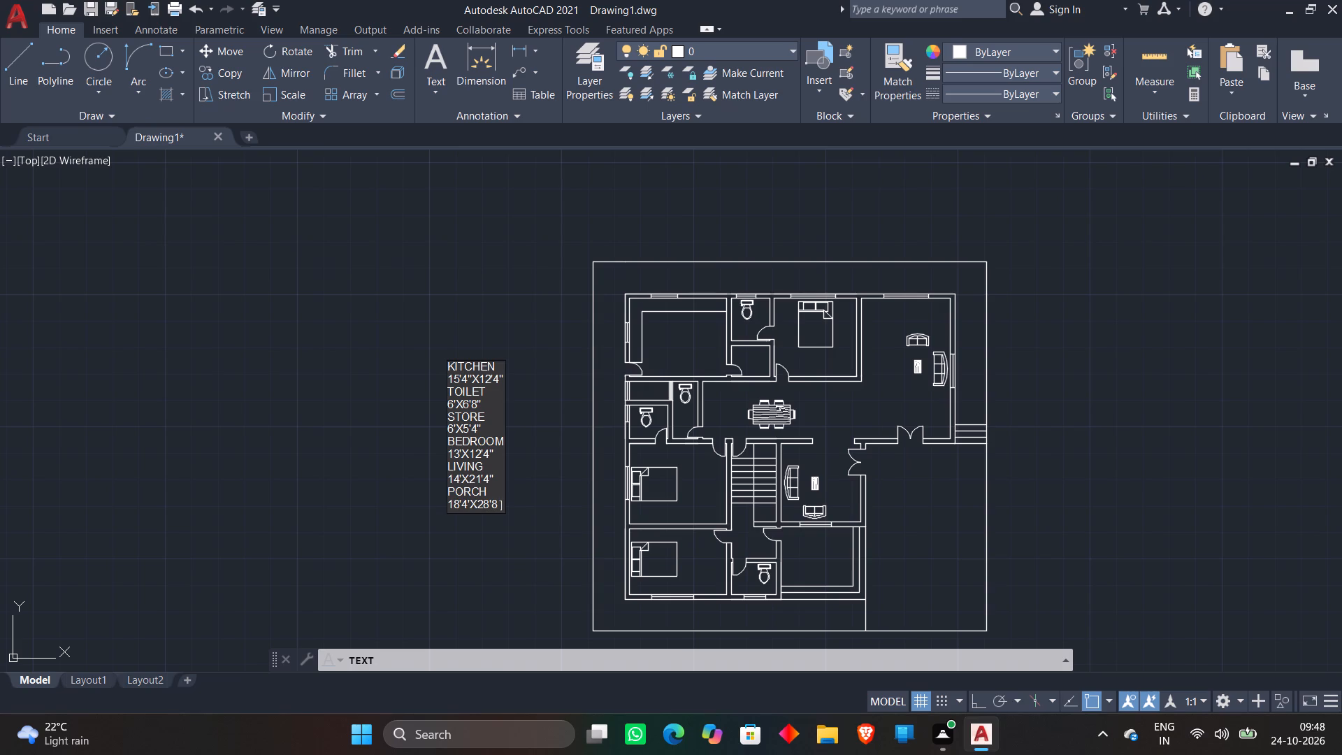
key(shift+quotedbl)
key(Return)
Add the label DRAWING with its size 12'8"X12'4" on the line below it.
text(DR)
text(AWING)
key(Return)
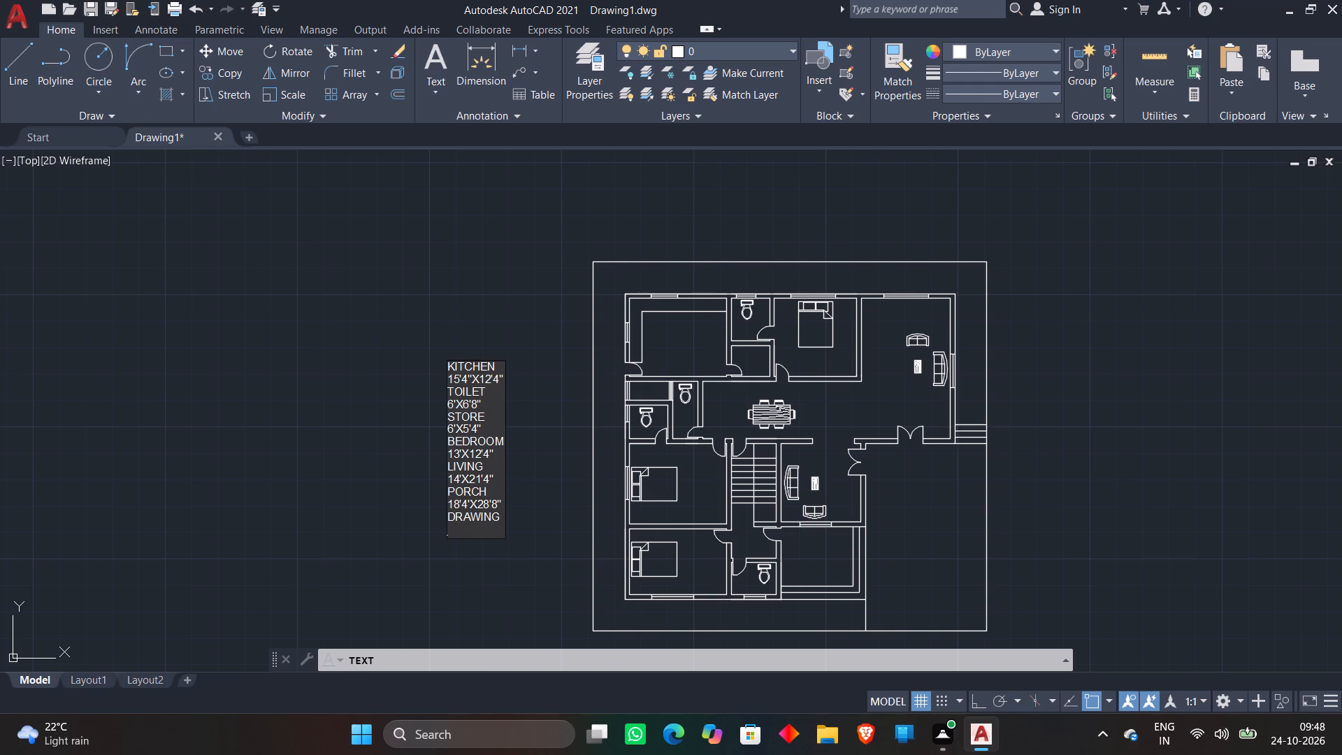
text(12'8")
text(X12'4")
key(Return)
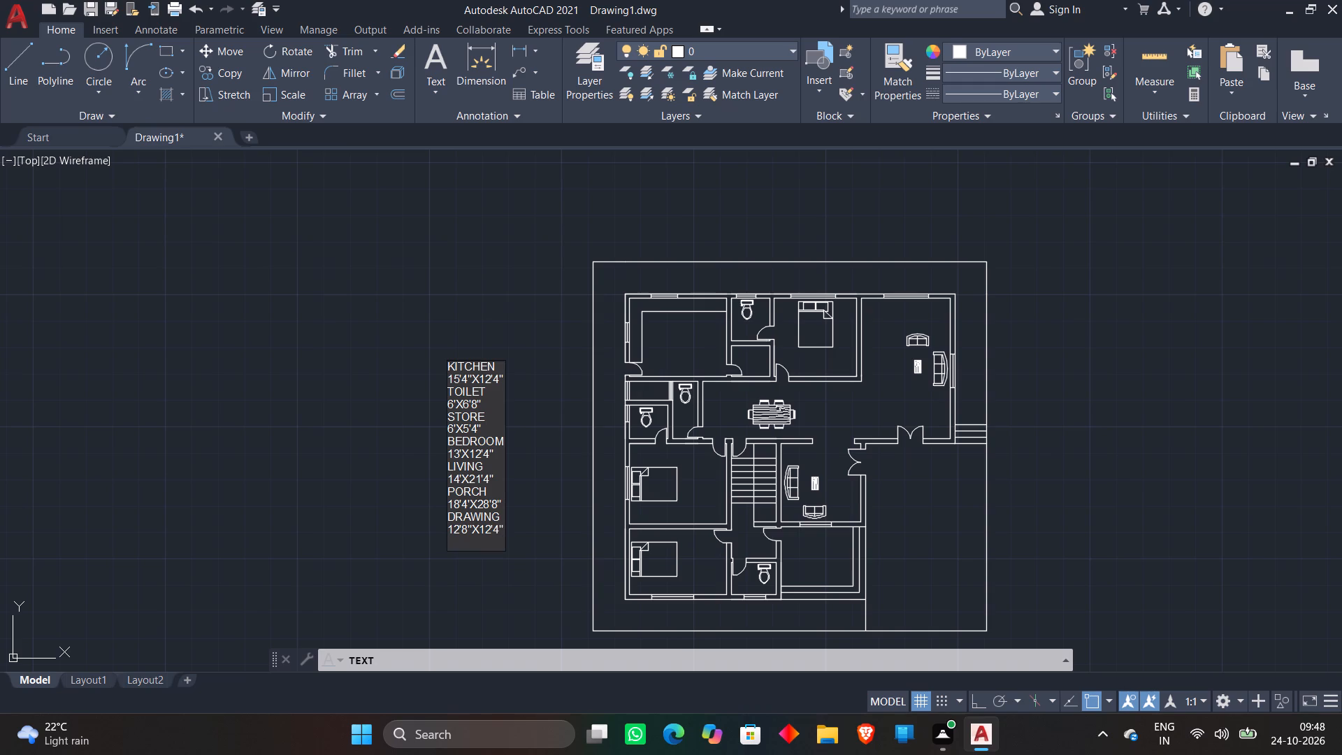
Add the label SITOUT as the next line of the room list.
text(SITOUT)
key(Return)
Add the label TOILET with its size 7'X5' on the line below it.
text(TOILET)
key(Return)
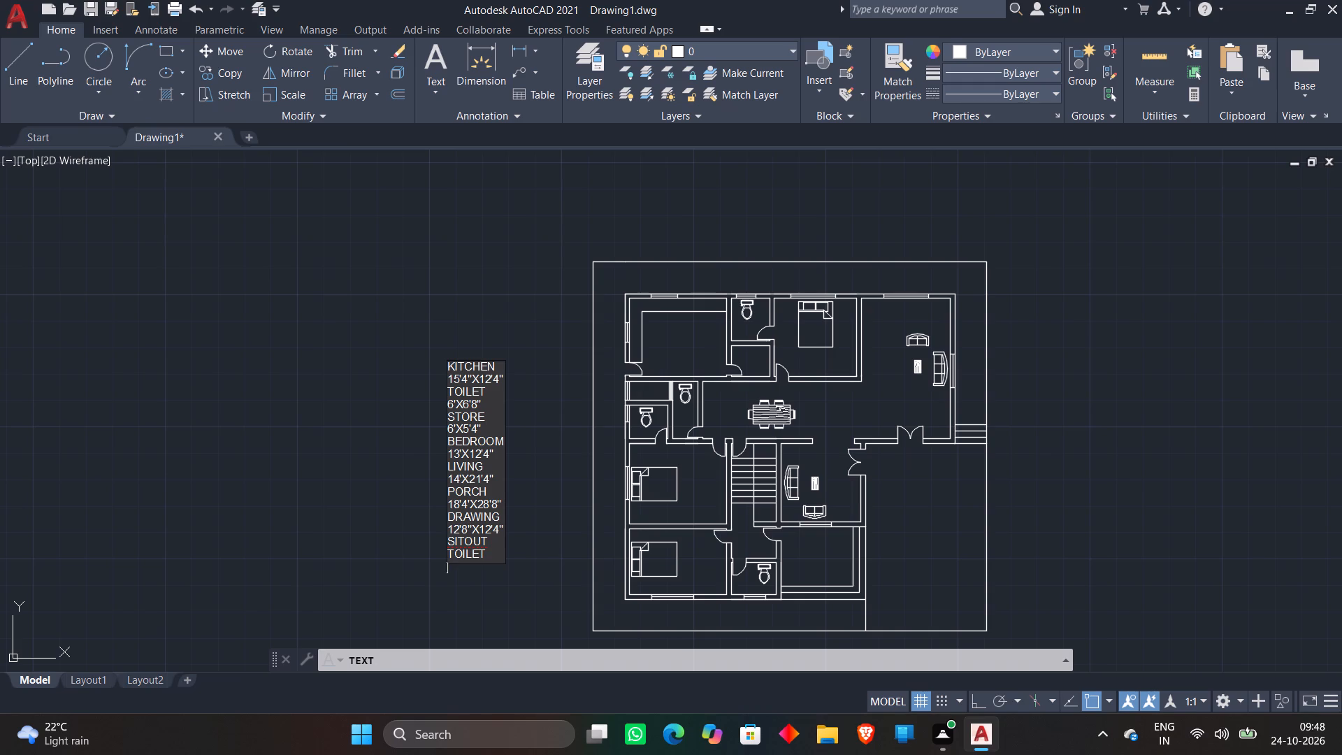
key(7)
text('X5')
key(Return)
Add the label BEDROOM with its size 15'4"X10'4" on the line below it.
text(BEDROOM)
key(Return)
text(15'4")
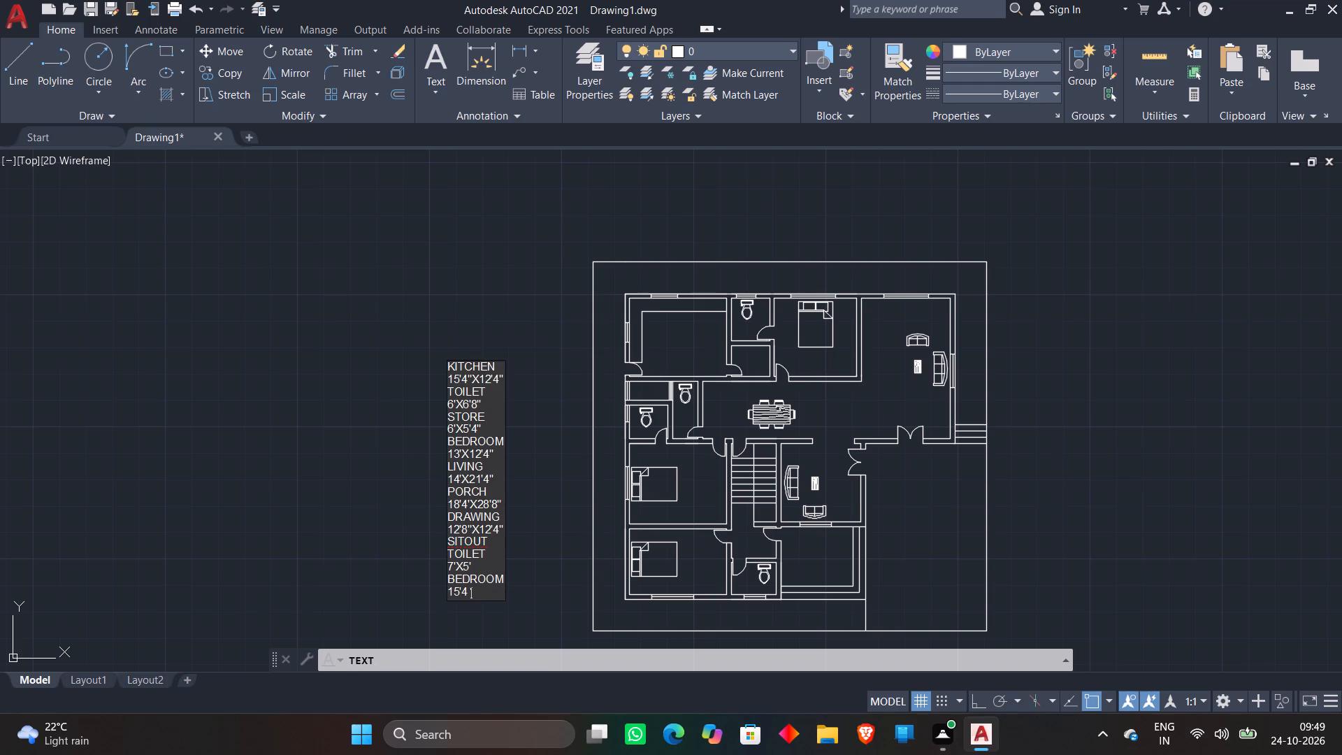
text(X1)
key(0)
text('4)
key(shift+quotedbl)
key(Return)
Add another BEDROOM label with its size 15'4"X12'8" on the line below it.
text(BEDROO)
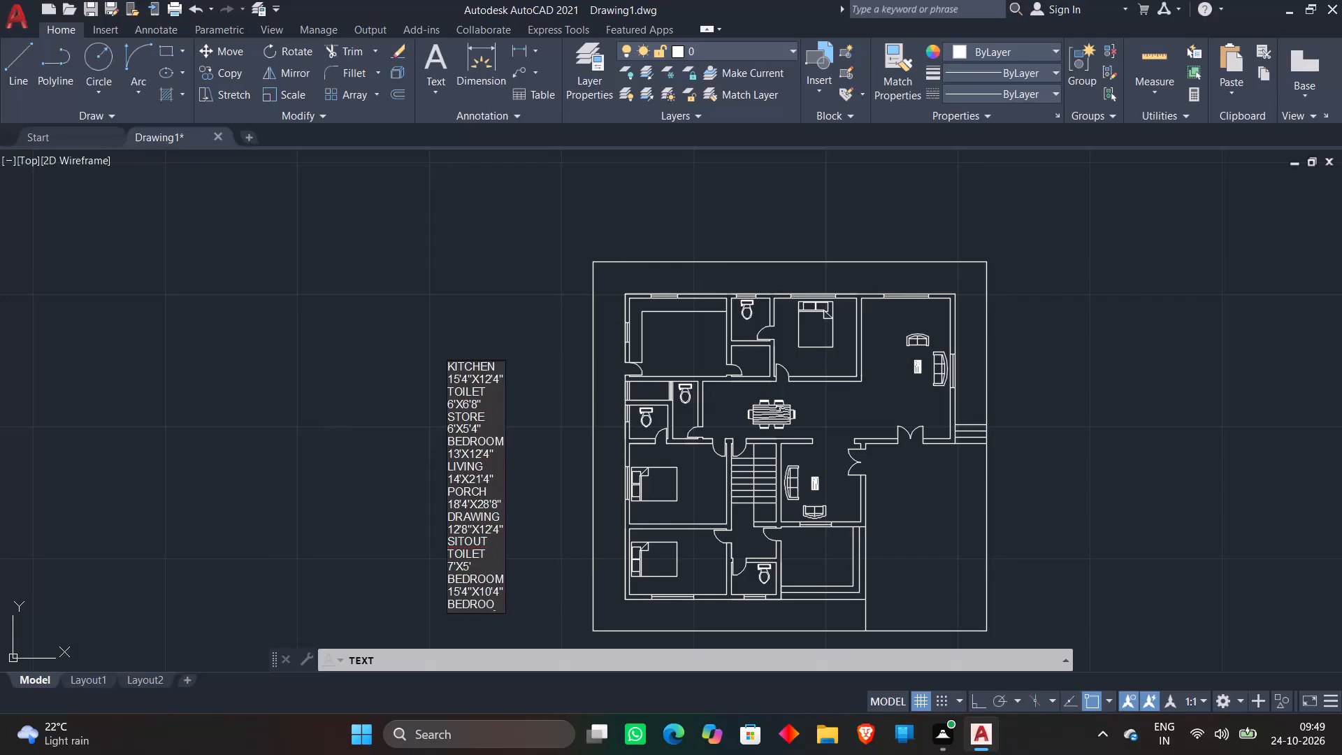
key(m)
key(Return)
text(15')
text(4")
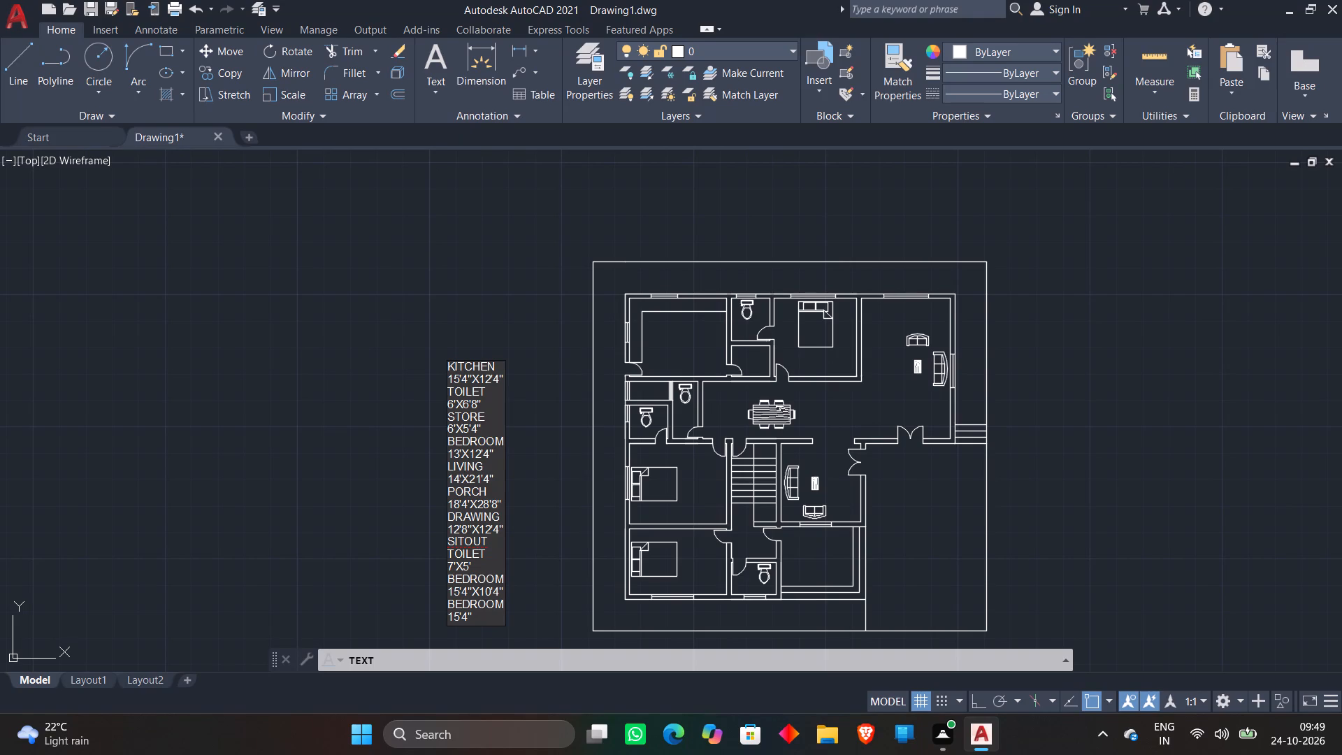
key(x)
text(12)
text('8")
key(Return)
Add the label DINING with its size 18'X8'8" on the line below it.
key(d)
text(INING)
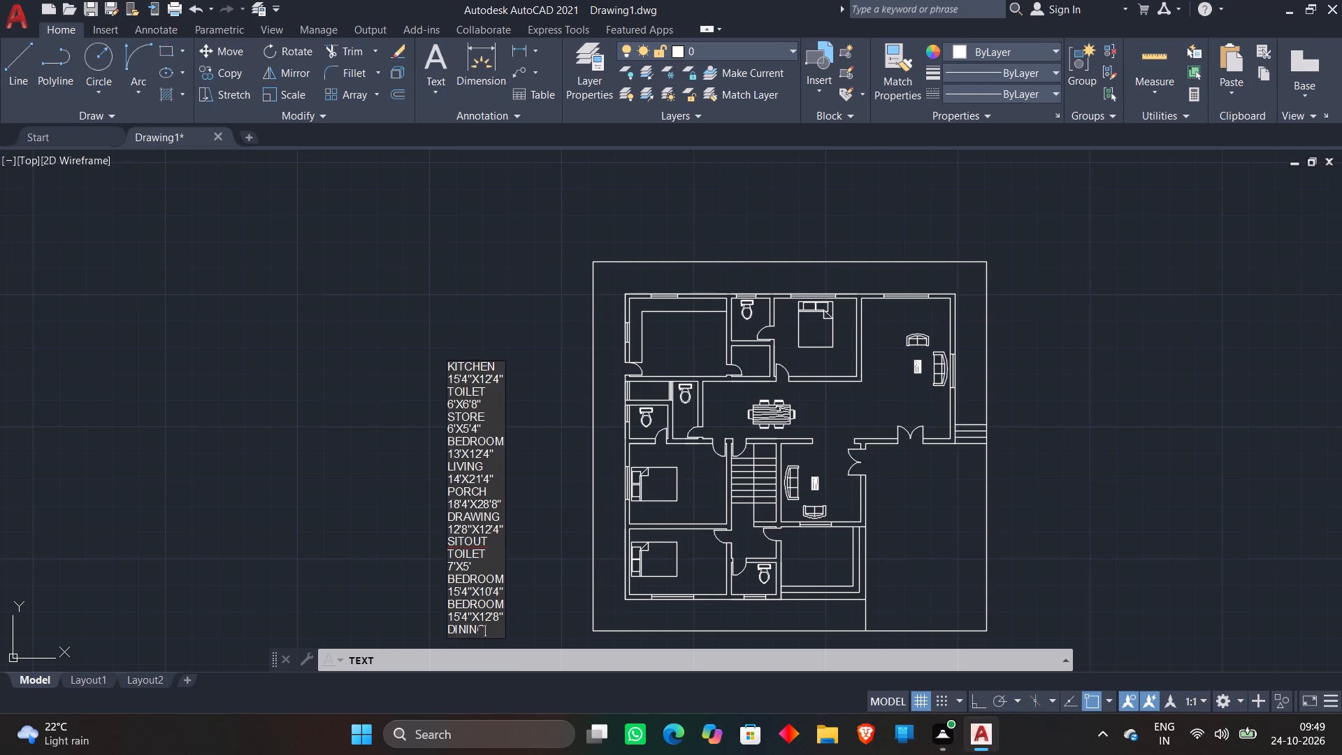
key(Return)
text(18')
key(x)
key(8)
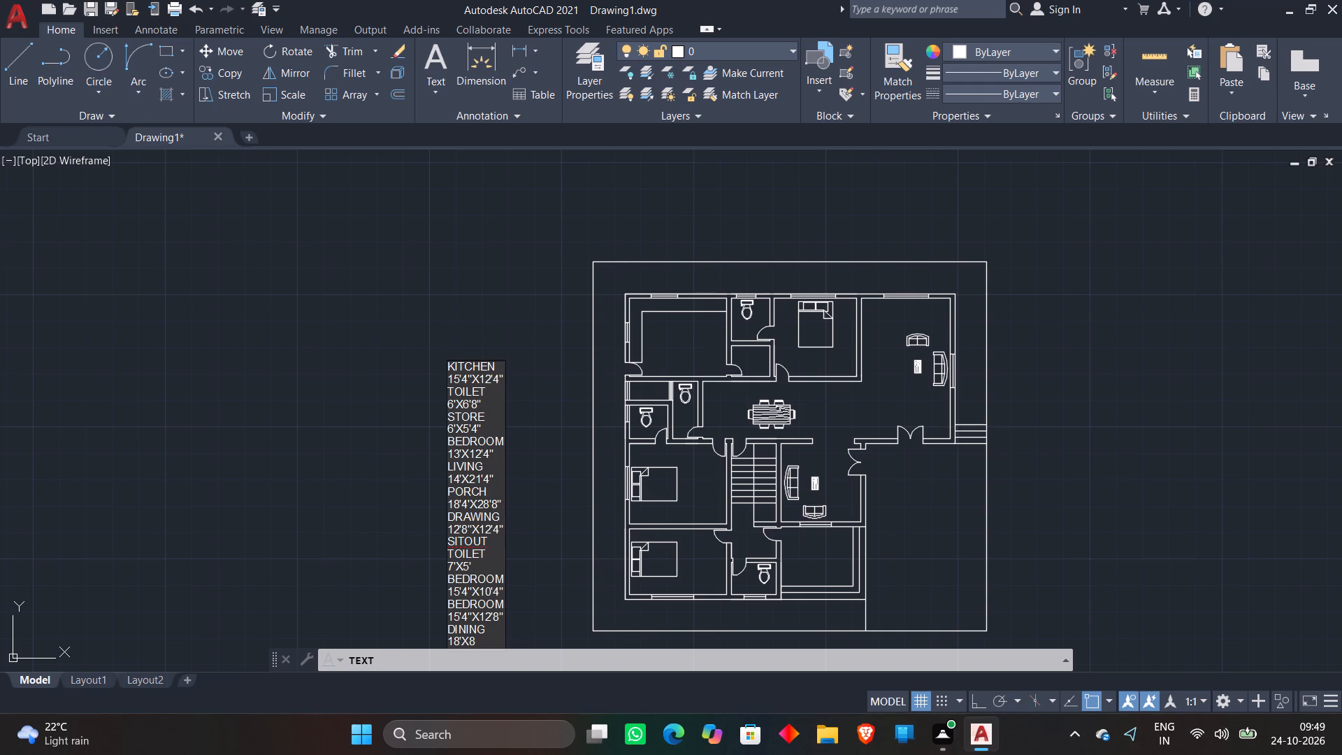
text('8)
key(shift+quotedbl)
key(Return)
Add the label C.TOILET with its size 4'X8'8" on the line below it.
text(C.TOILET)
key(Return)
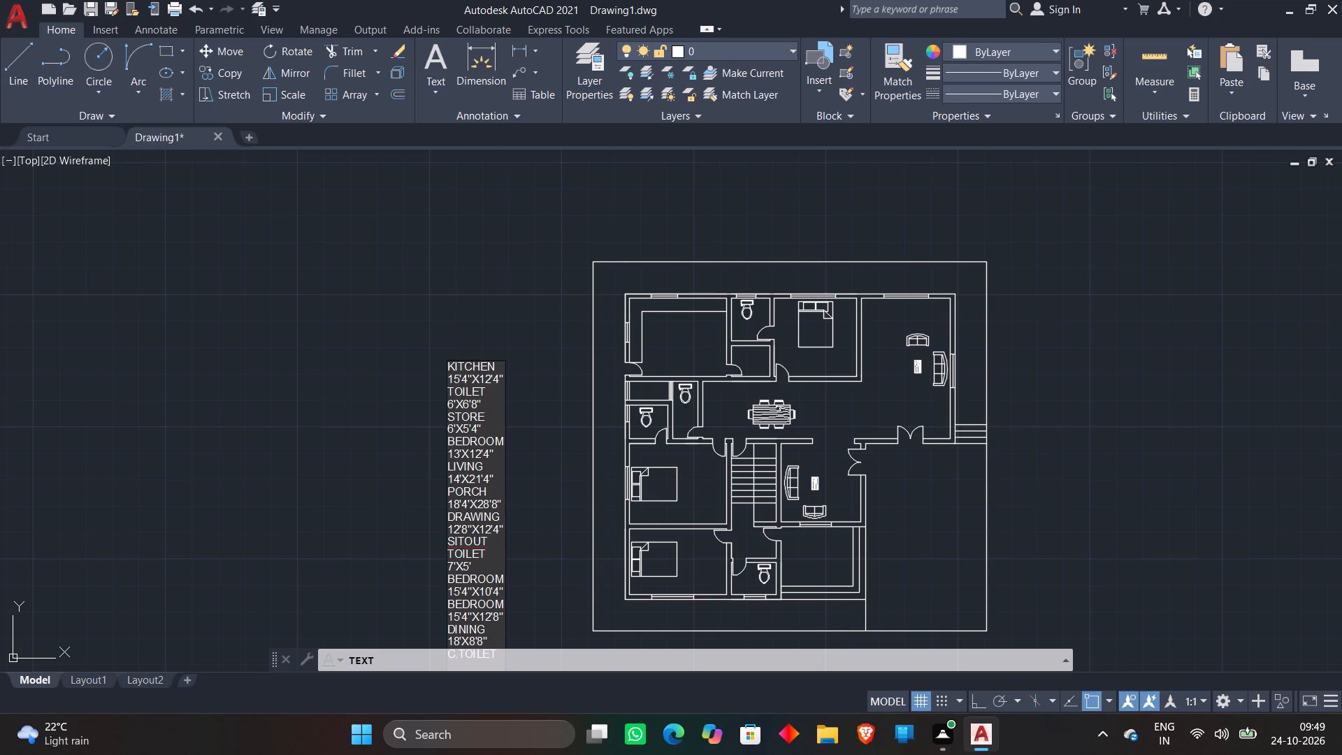
text(4'X8'8")
key(Return)
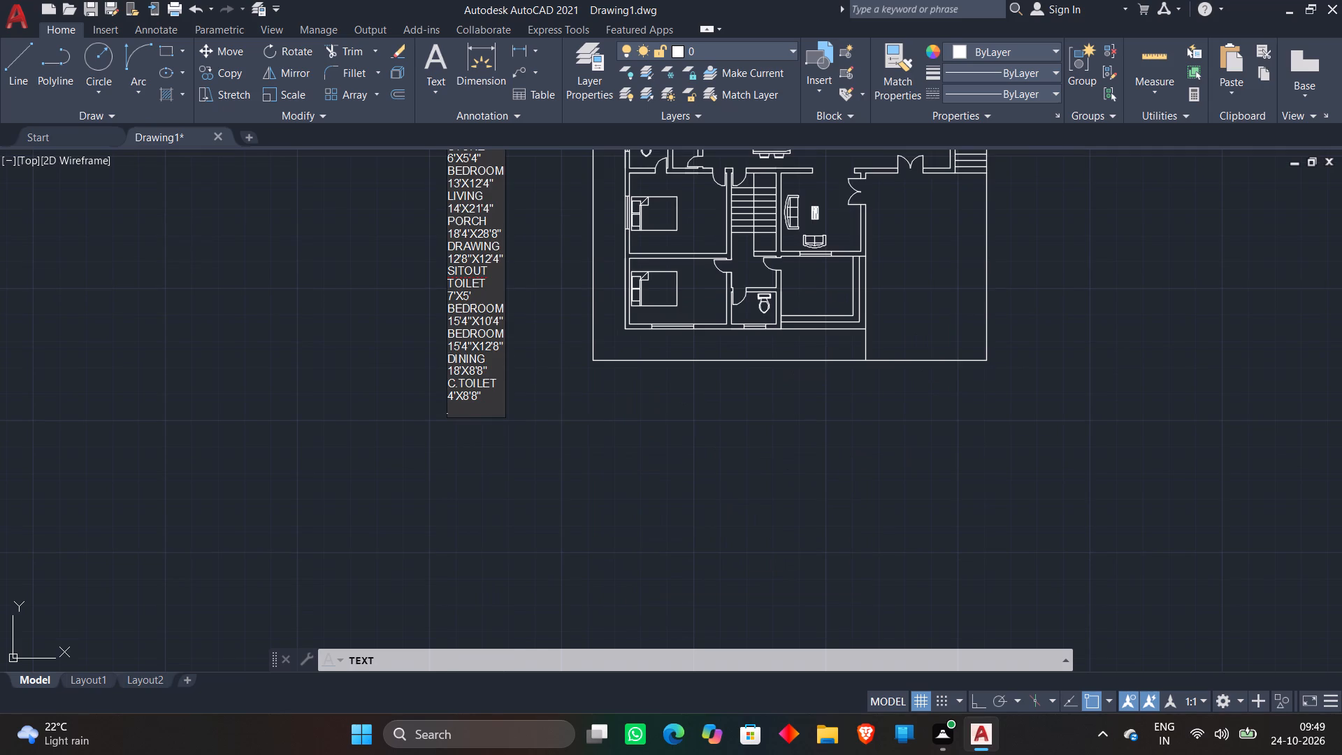
Add the label WASH with its size 3'X6' on the line below it.
text(WASH)
key(Return)
text(3'X6')
key(Return)
Add the label TOILET with its size 6'X5'4" on the line below it.
text(TOIL)
text(ET)
key(Return)
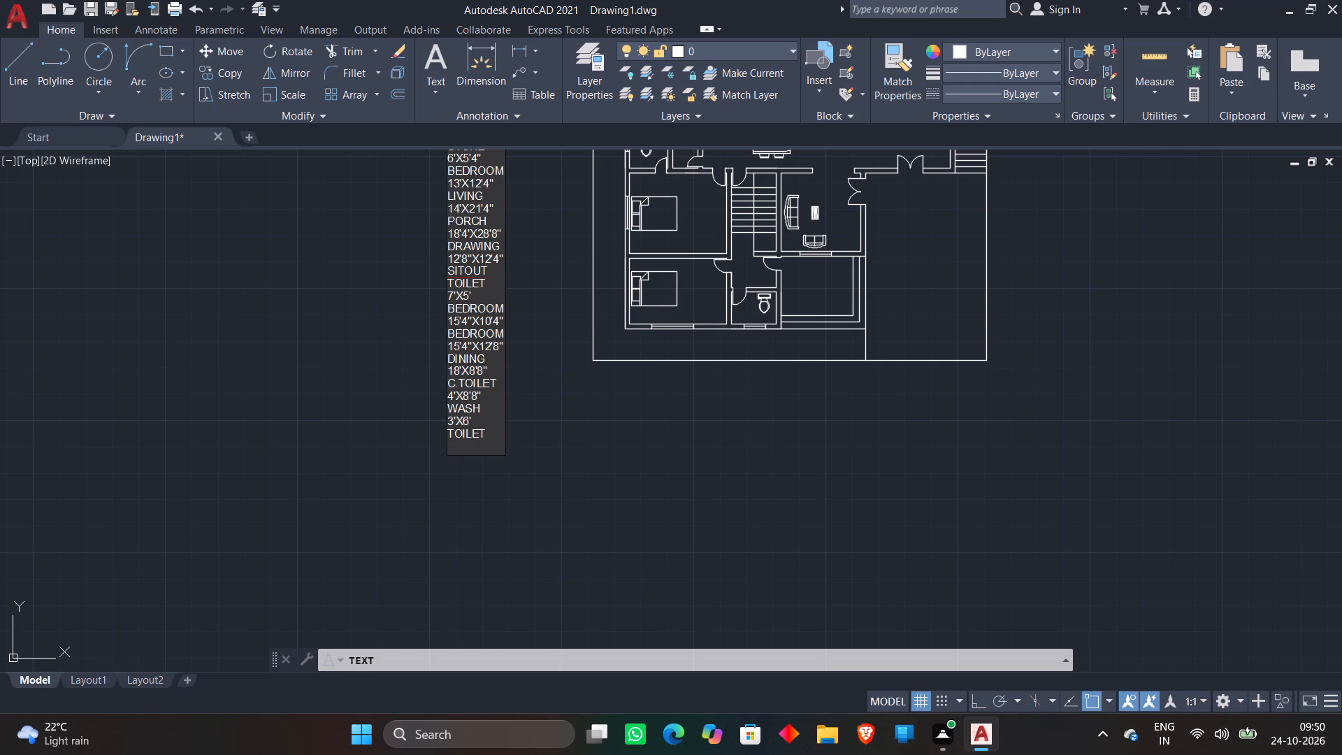
text(6')
key(x)
text(5'4")
key(Return)
Add the door and window tags MD, D, D1, D2, W and V, each on its own line.
text(MD)
key(Return)
key(d)
key(Return)
text(D1)
key(Return)
text(D2)
key(Return)
key(w)
key(Return)
key(v)
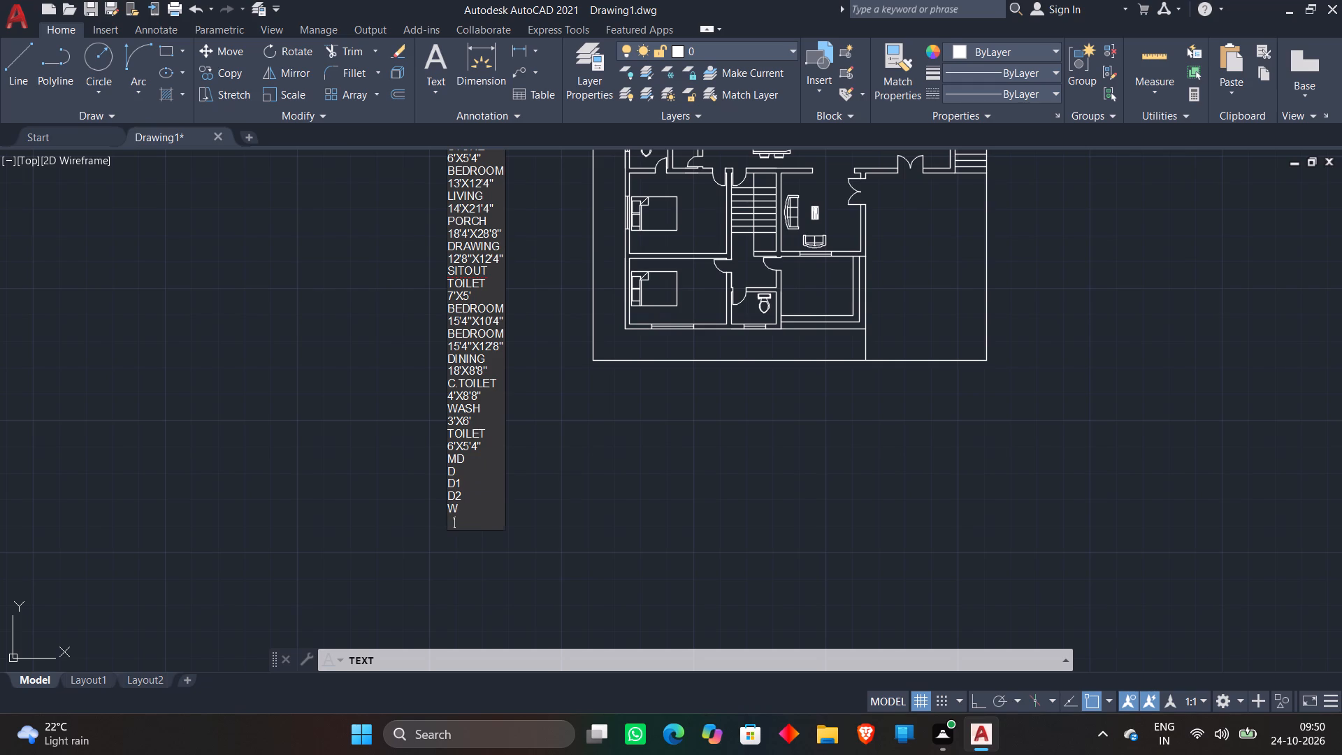
key(Return)
Add the title GROUND FLOOR as the last line and finish the text entry.
text(GROUND FLOOR)
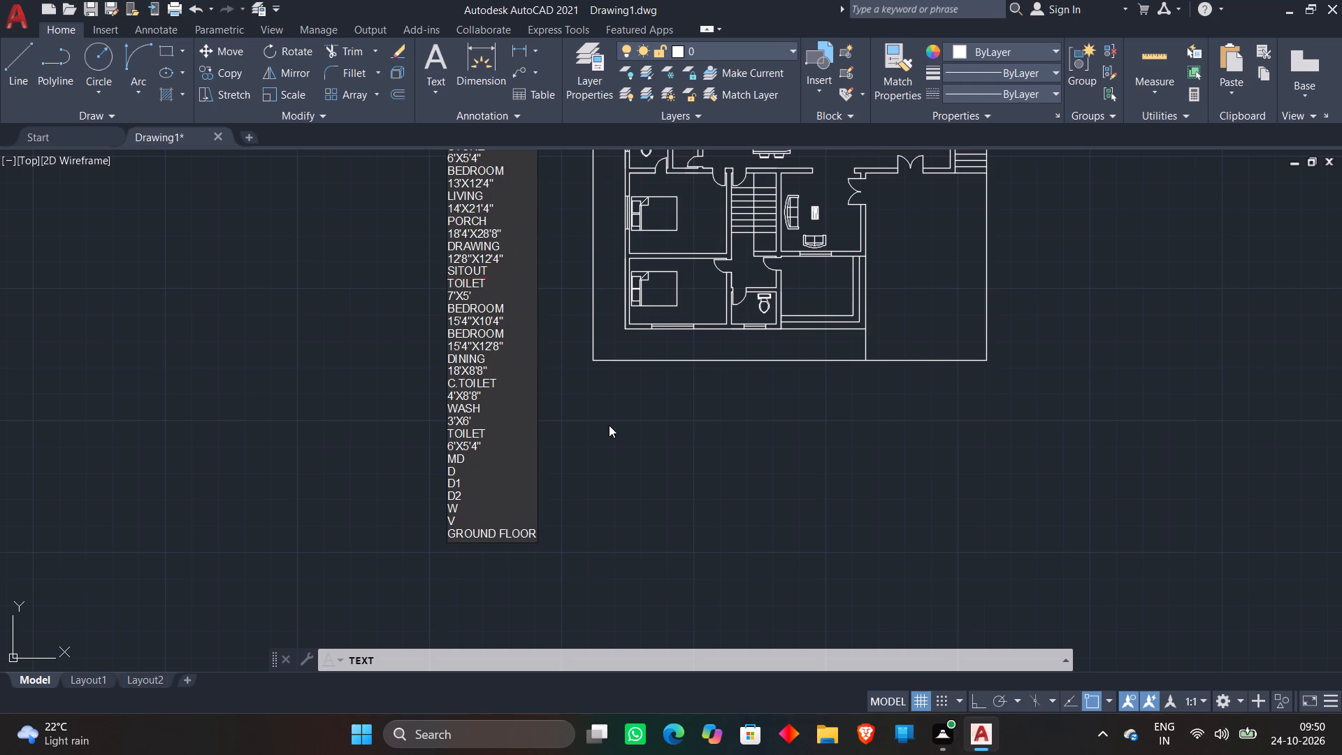
click(623, 416)
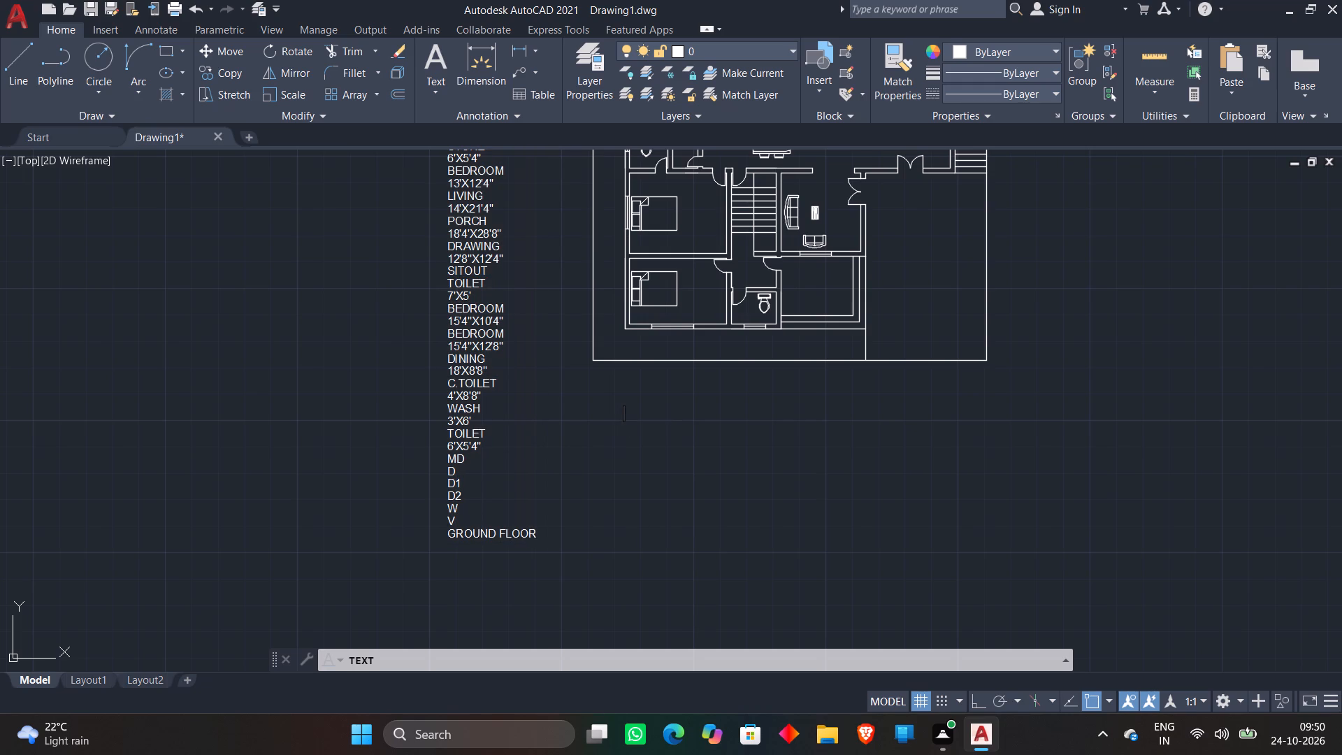
key(Return)
Select the whole column of text labels beside the plan and scale it up to a readable size.
scroll(600, 402, down, 4)
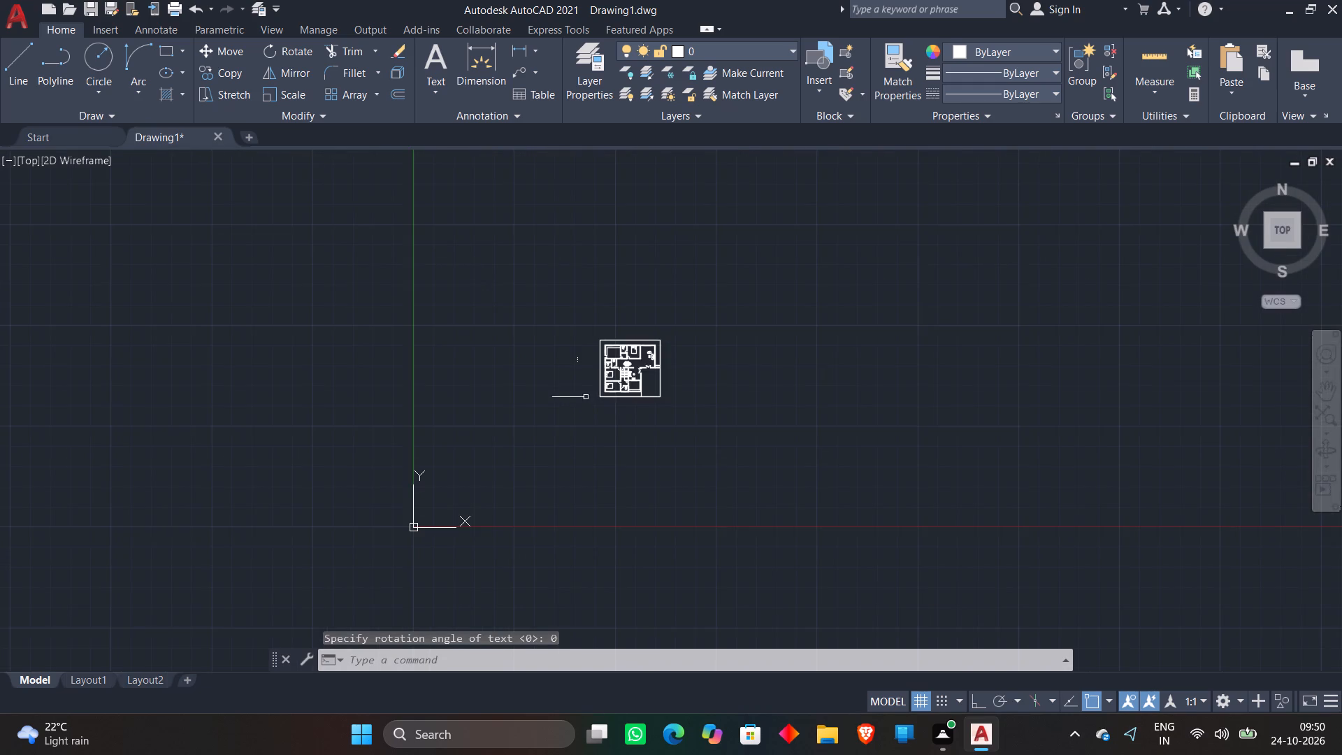
scroll(553, 347, up, 4)
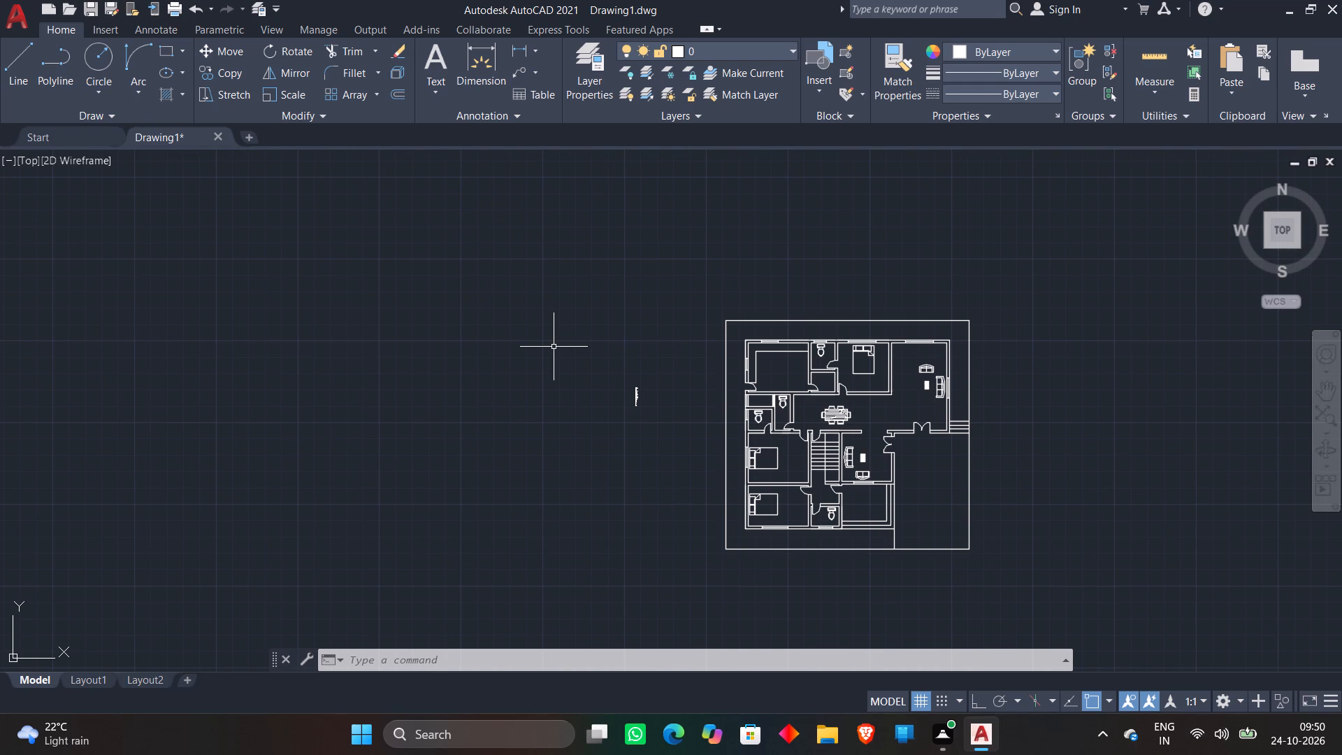
click(666, 445)
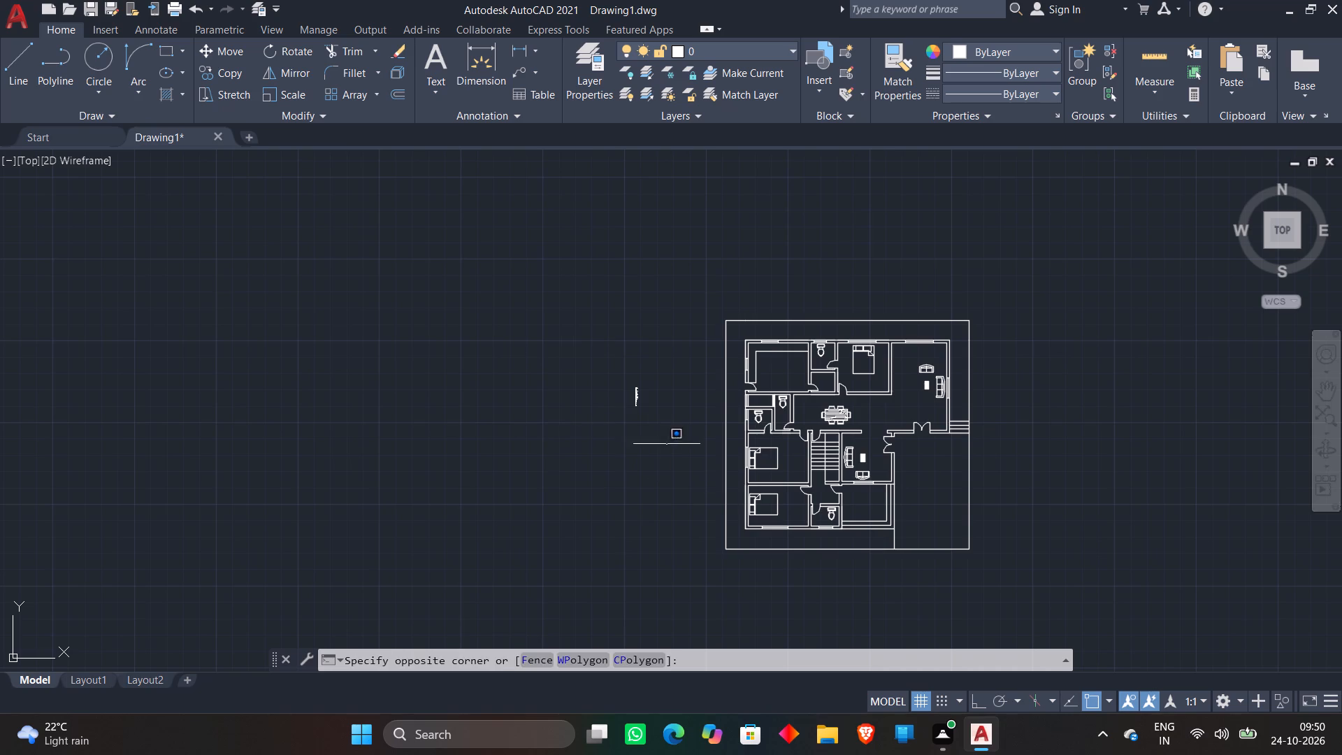
click(605, 334)
right_drag(591, 324, 583, 319)
click(649, 480)
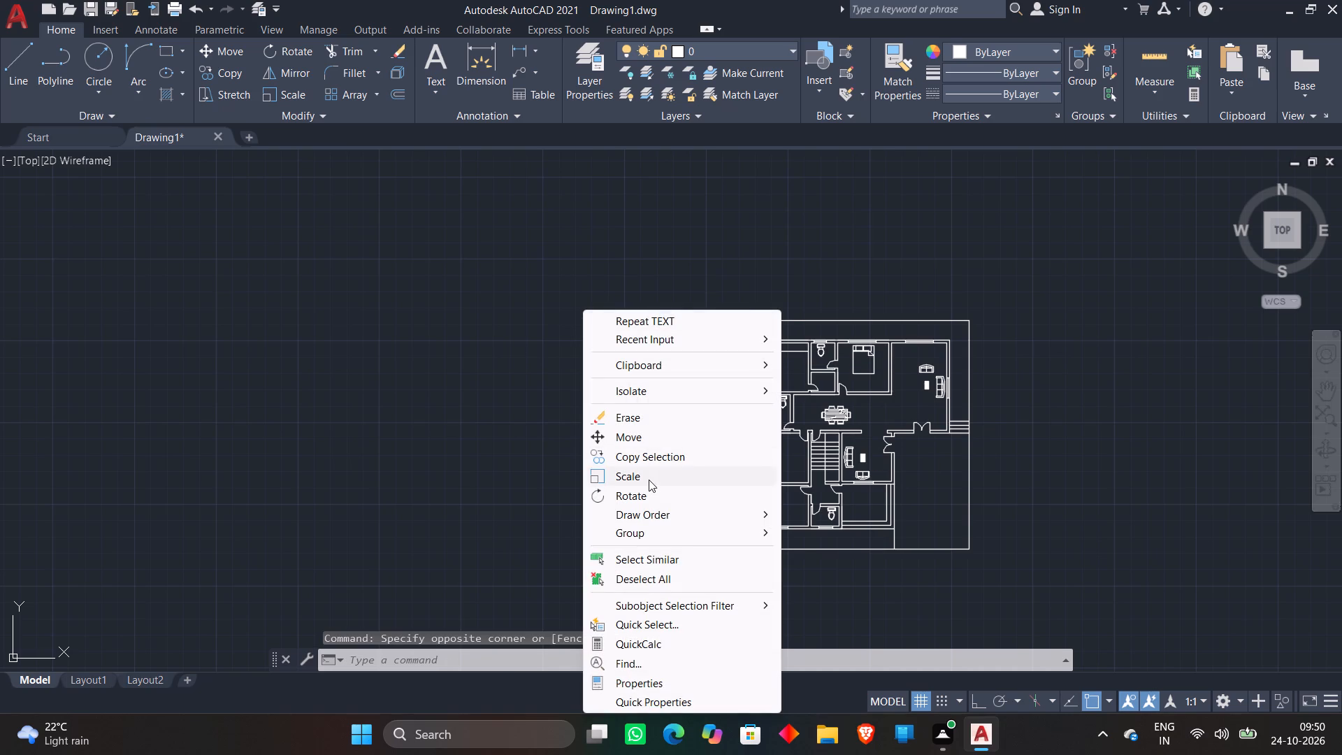
click(661, 377)
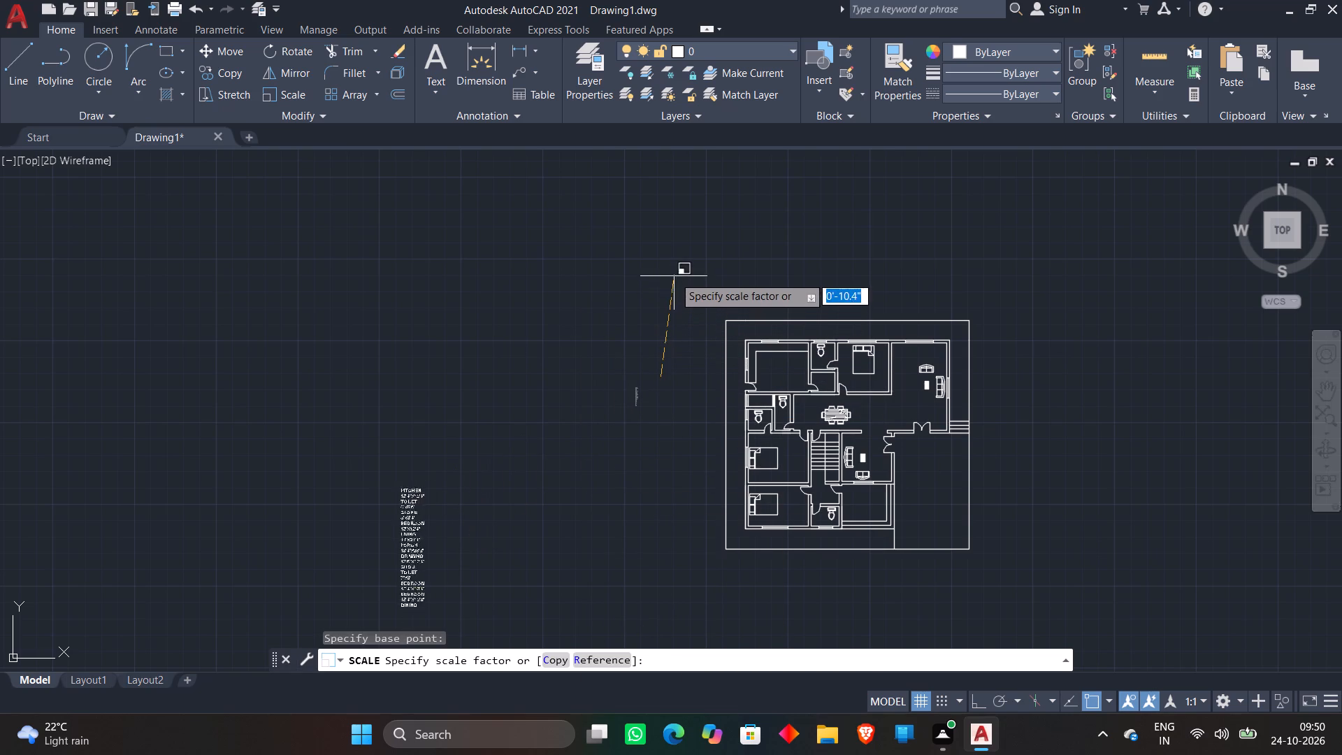
click(677, 264)
Move the KITCHEN label with its size 15'4"X12'4" from the label column into the kitchen.
scroll(399, 531, up, 2)
click(358, 501)
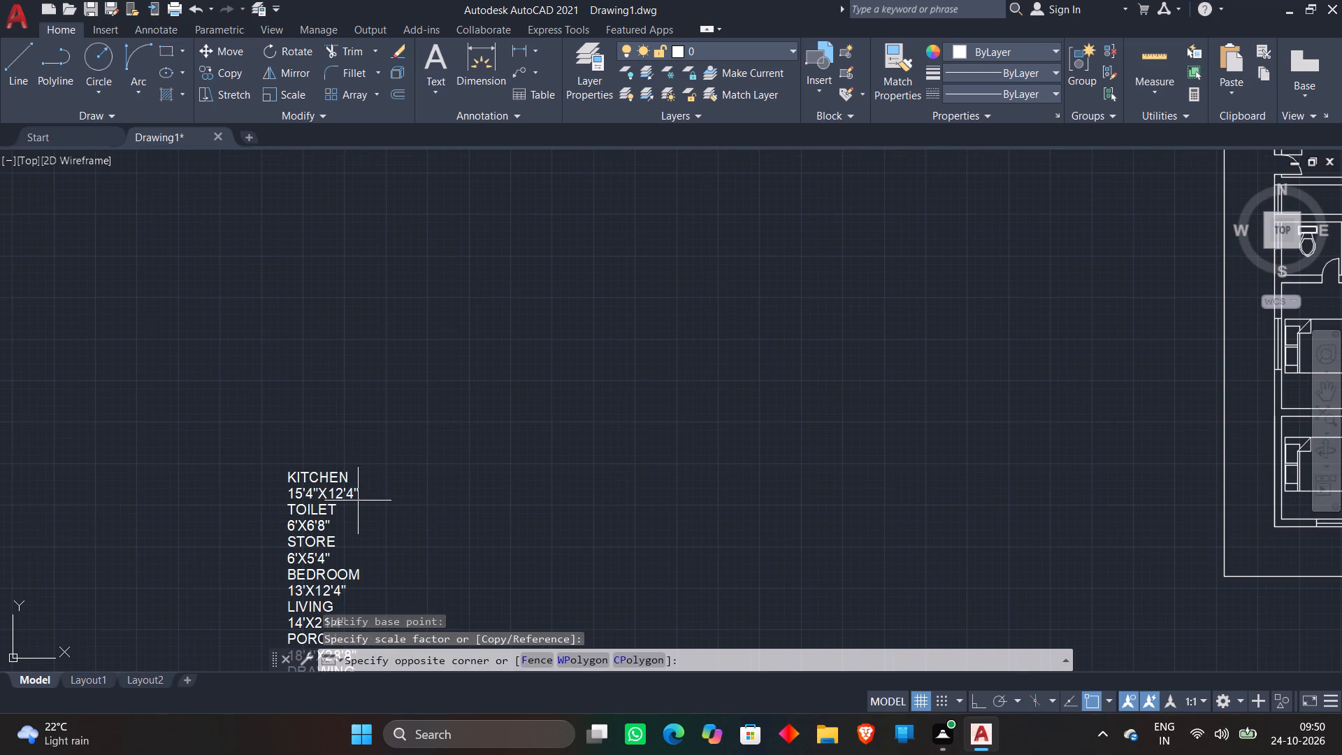
click(199, 396)
text(M)
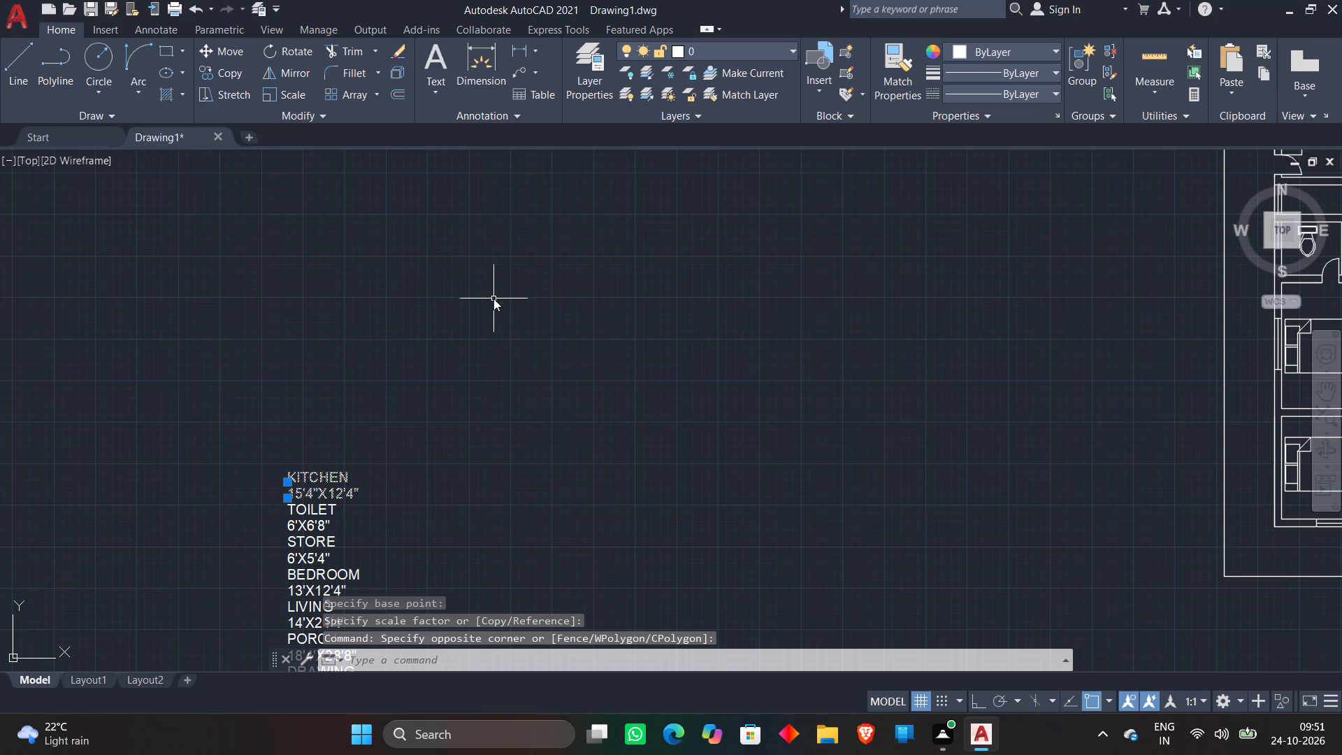
key(space)
click(314, 485)
scroll(1035, 300, down, 3)
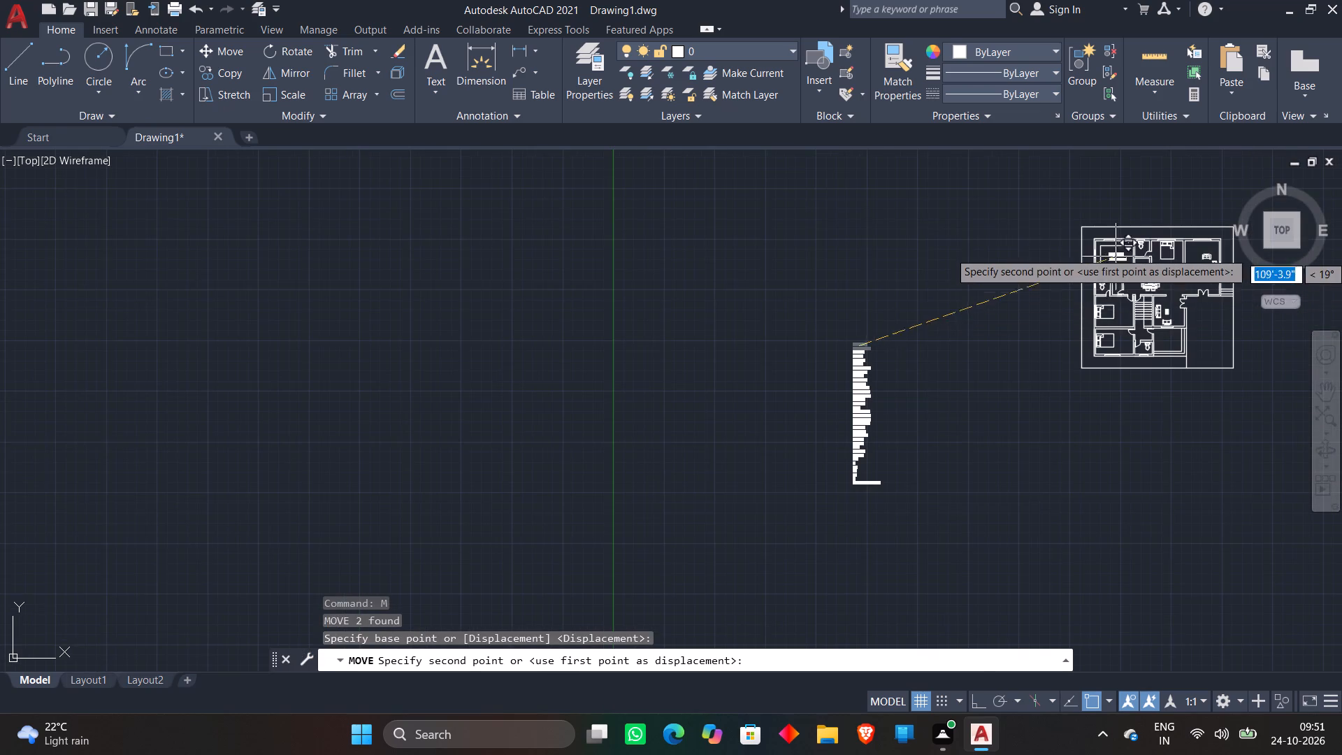
scroll(1120, 249, up, 4)
click(1090, 280)
Shift the word KITCHEN slightly so it sits centred above its size text.
scroll(842, 349, down, 1)
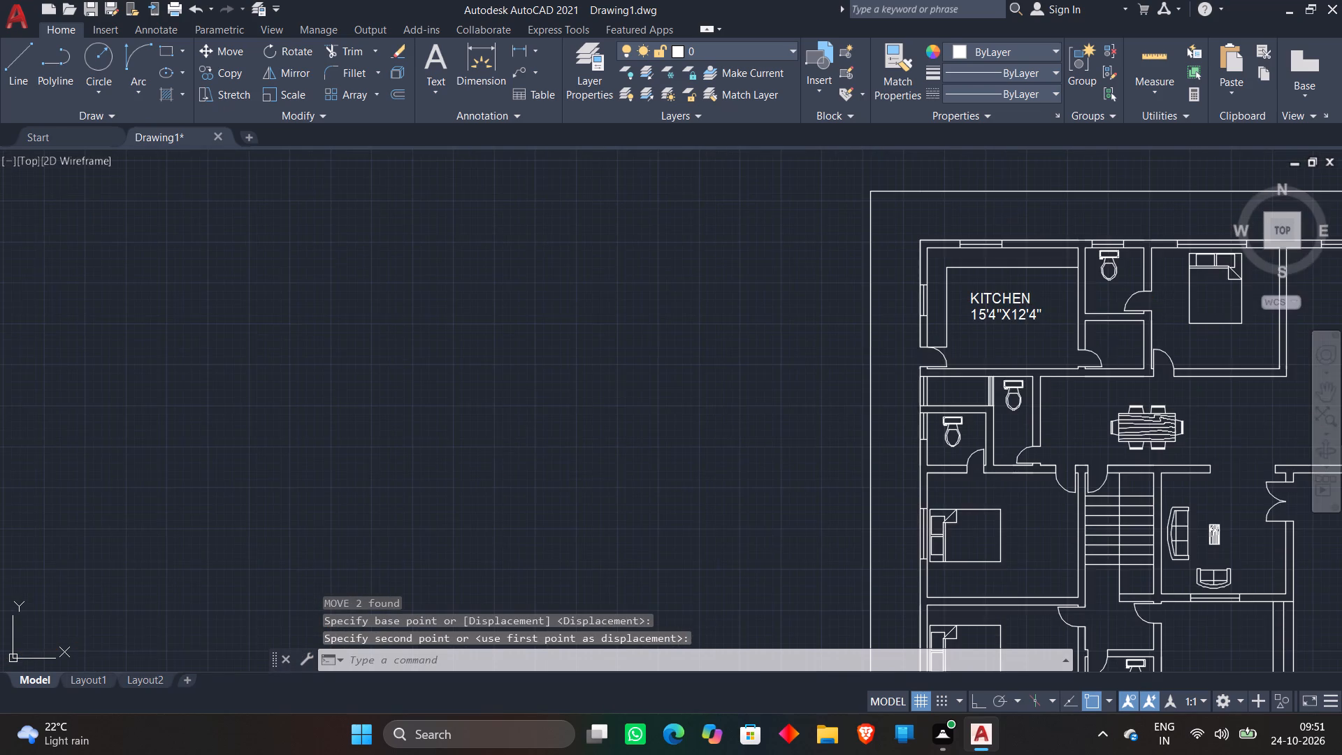
scroll(1059, 329, up, 3)
click(793, 211)
click(688, 206)
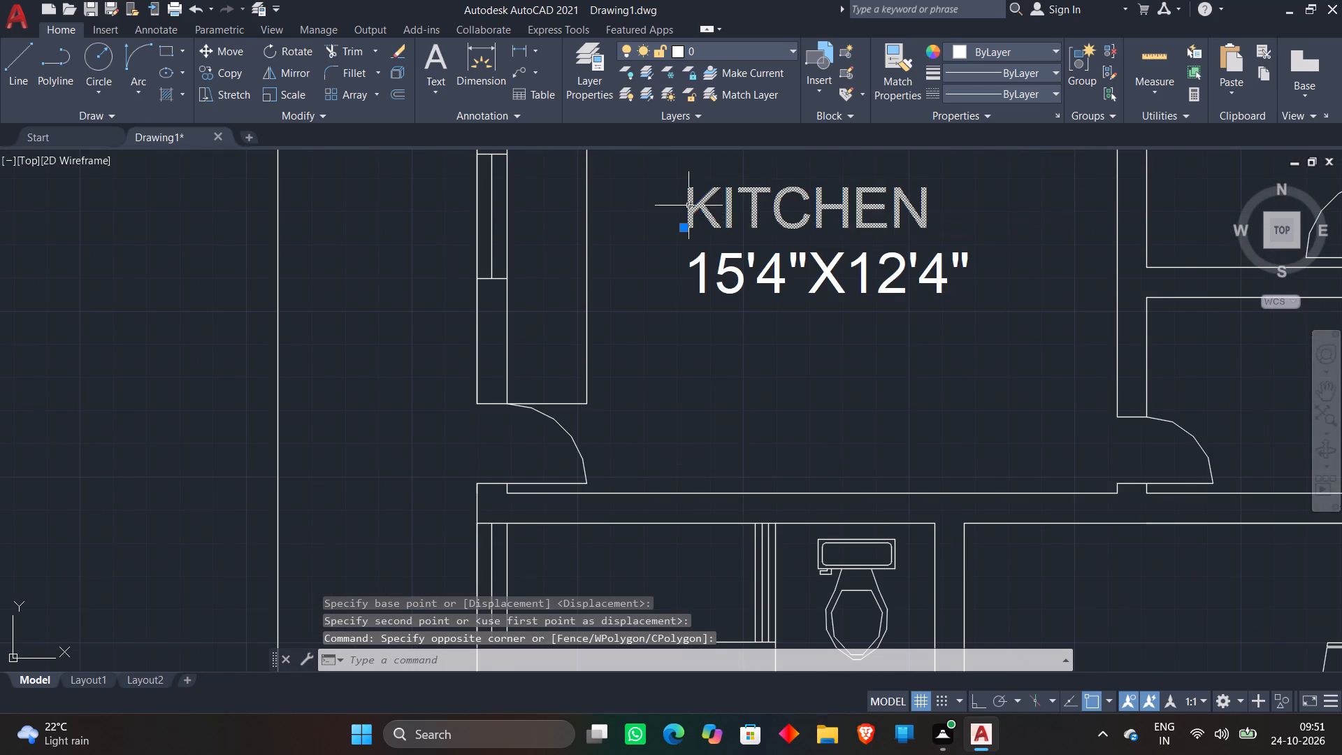
scroll(831, 202, down, 2)
key(m)
key(space)
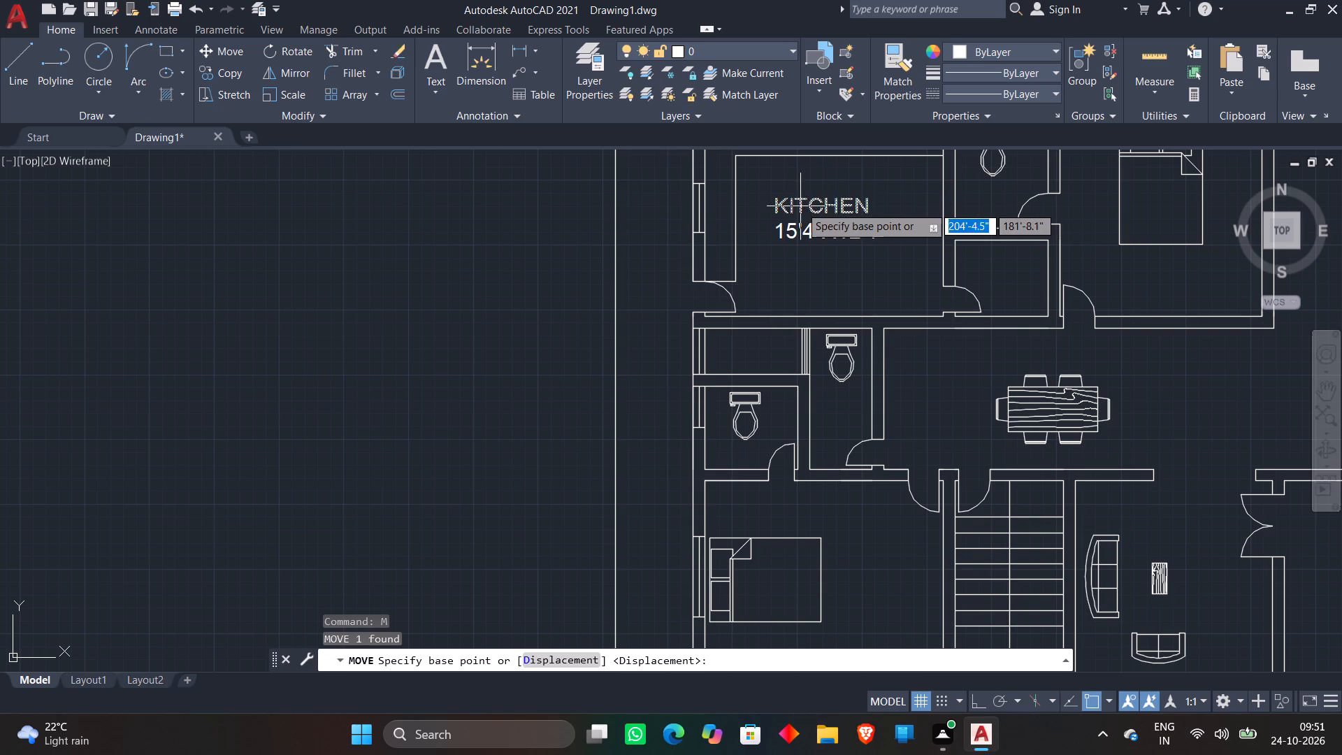
click(810, 204)
scroll(854, 201, up, 3)
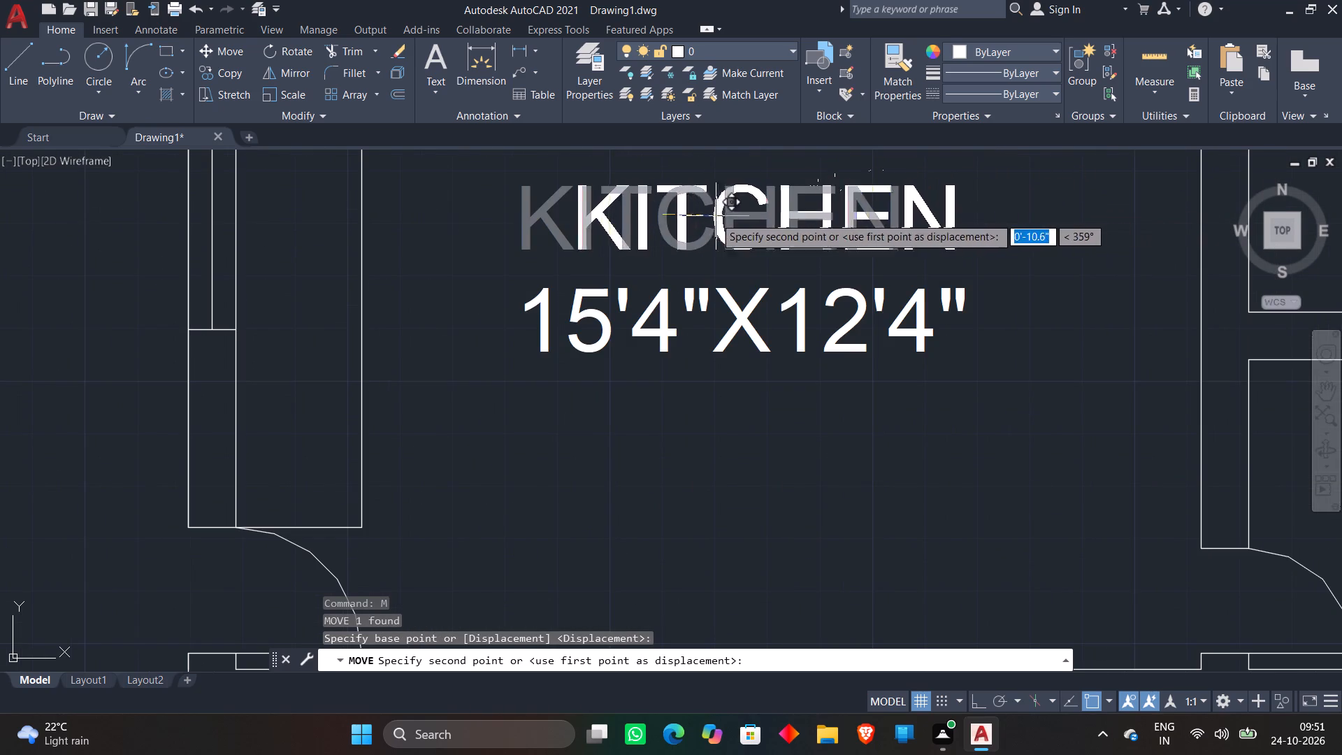
click(683, 227)
Move the TOILET label with its size 6'X6'8" into the toilet next to the kitchen, below the WC.
scroll(863, 220, down, 4)
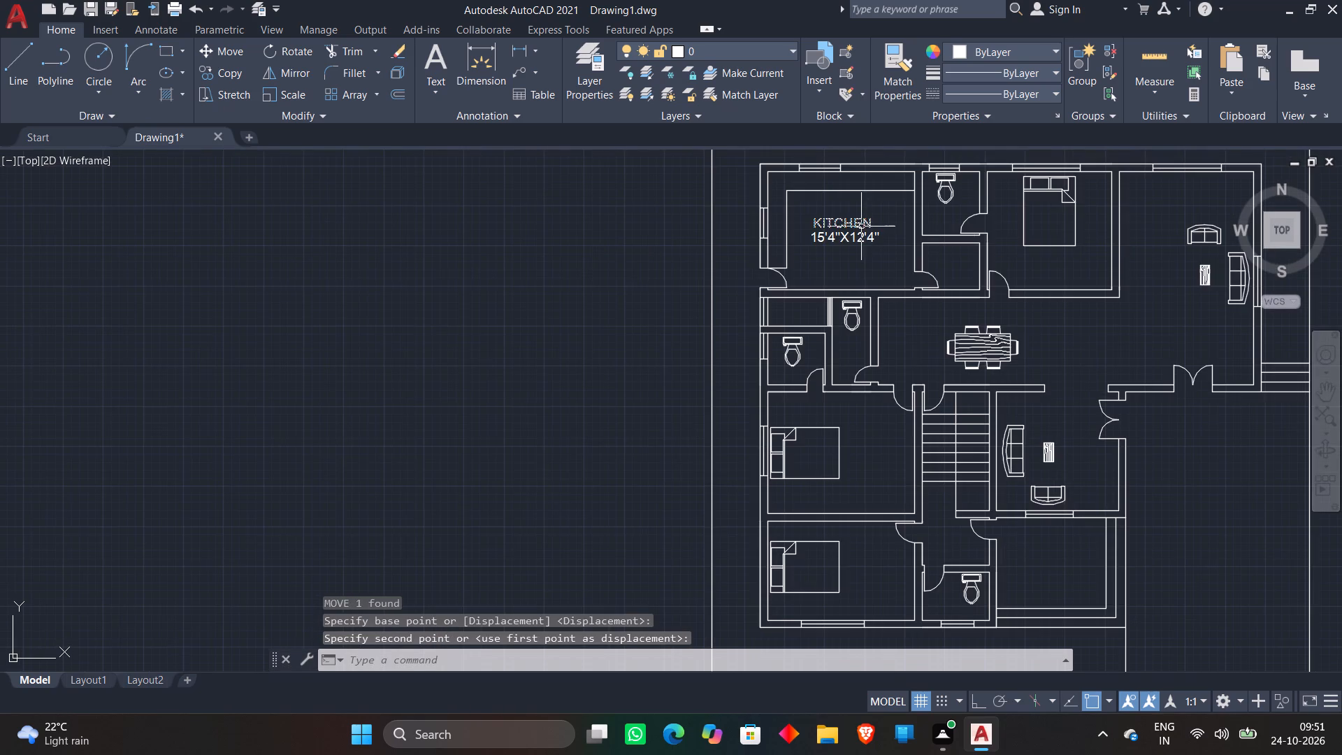
scroll(622, 272, down, 1)
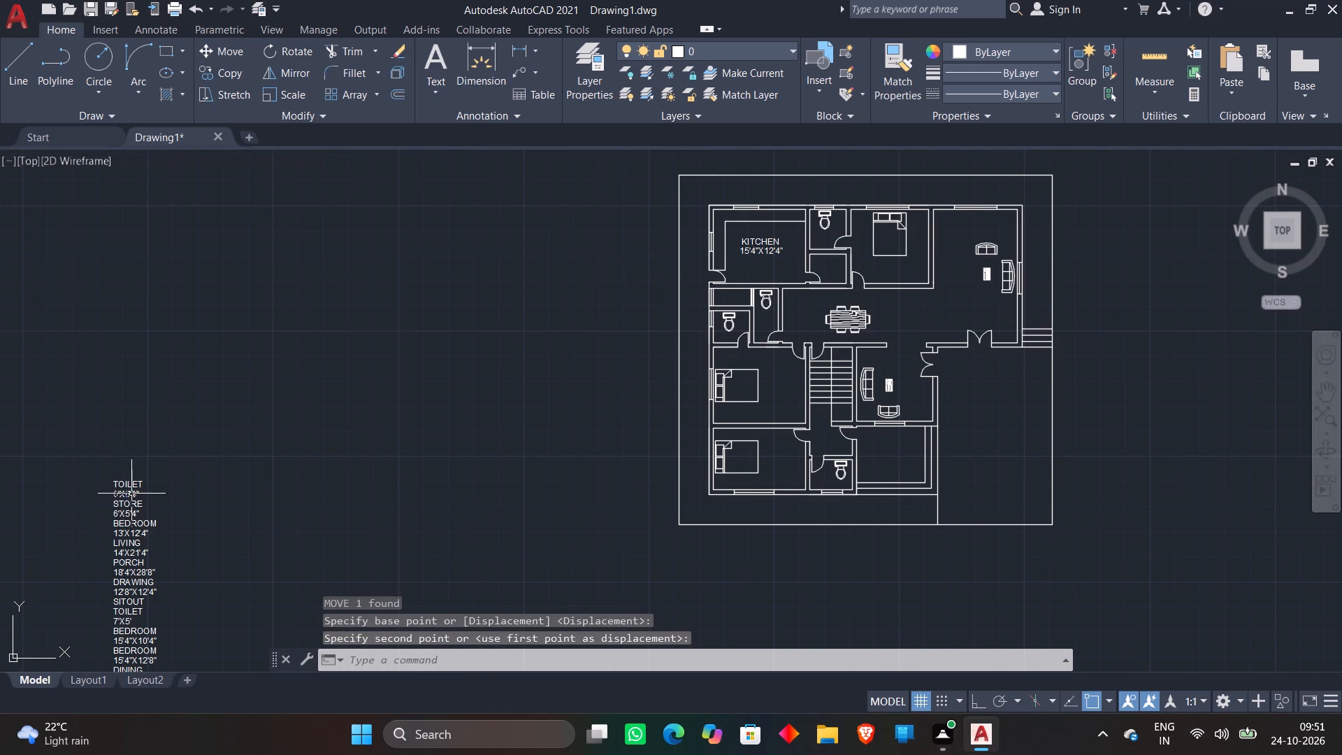
click(131, 494)
click(131, 483)
text(M)
key(space)
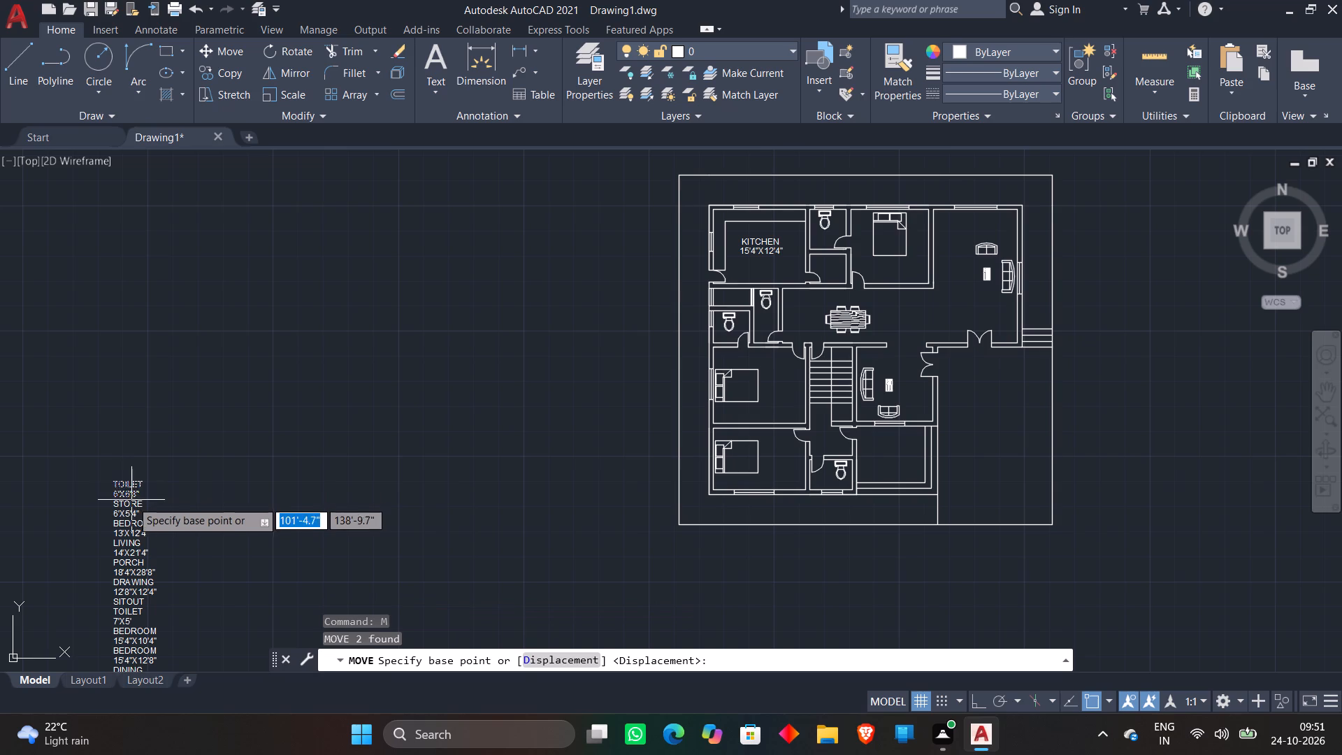
click(121, 489)
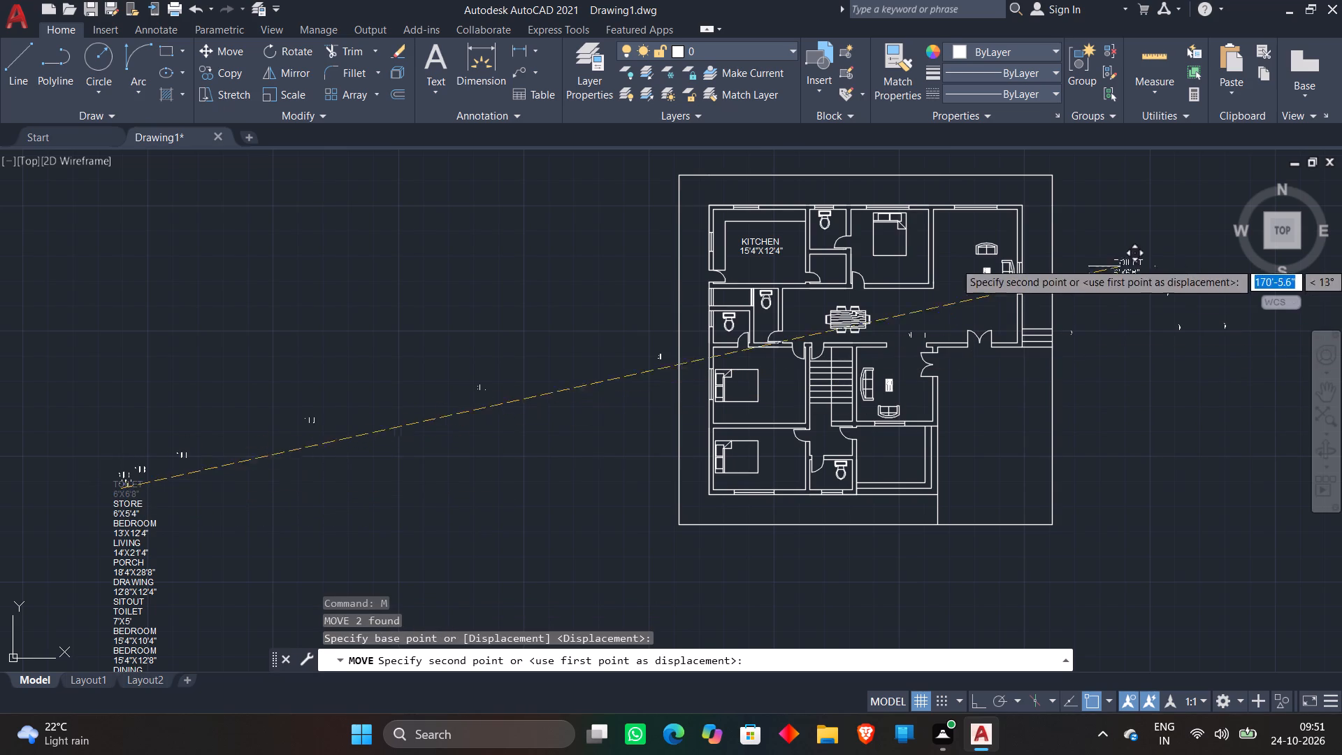
scroll(810, 207, up, 5)
scroll(818, 313, down, 4)
scroll(837, 362, up, 2)
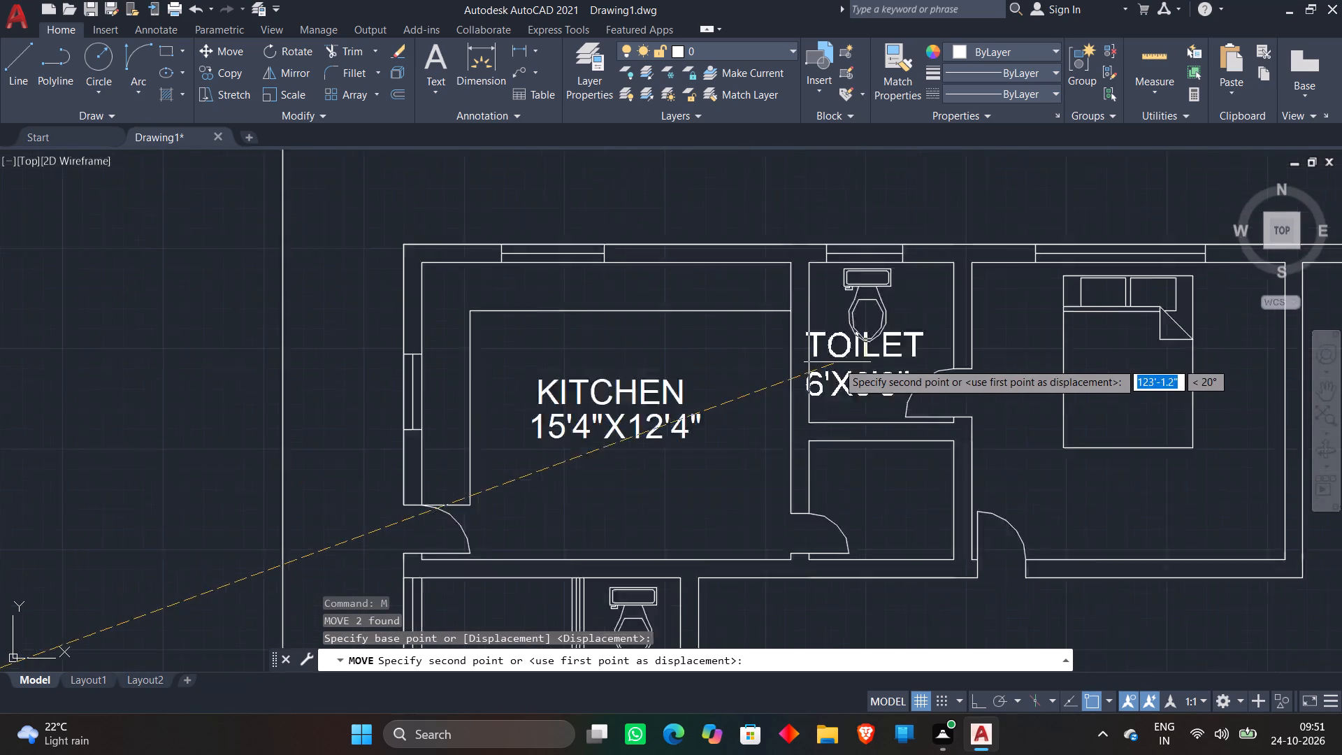
scroll(837, 362, up, 2)
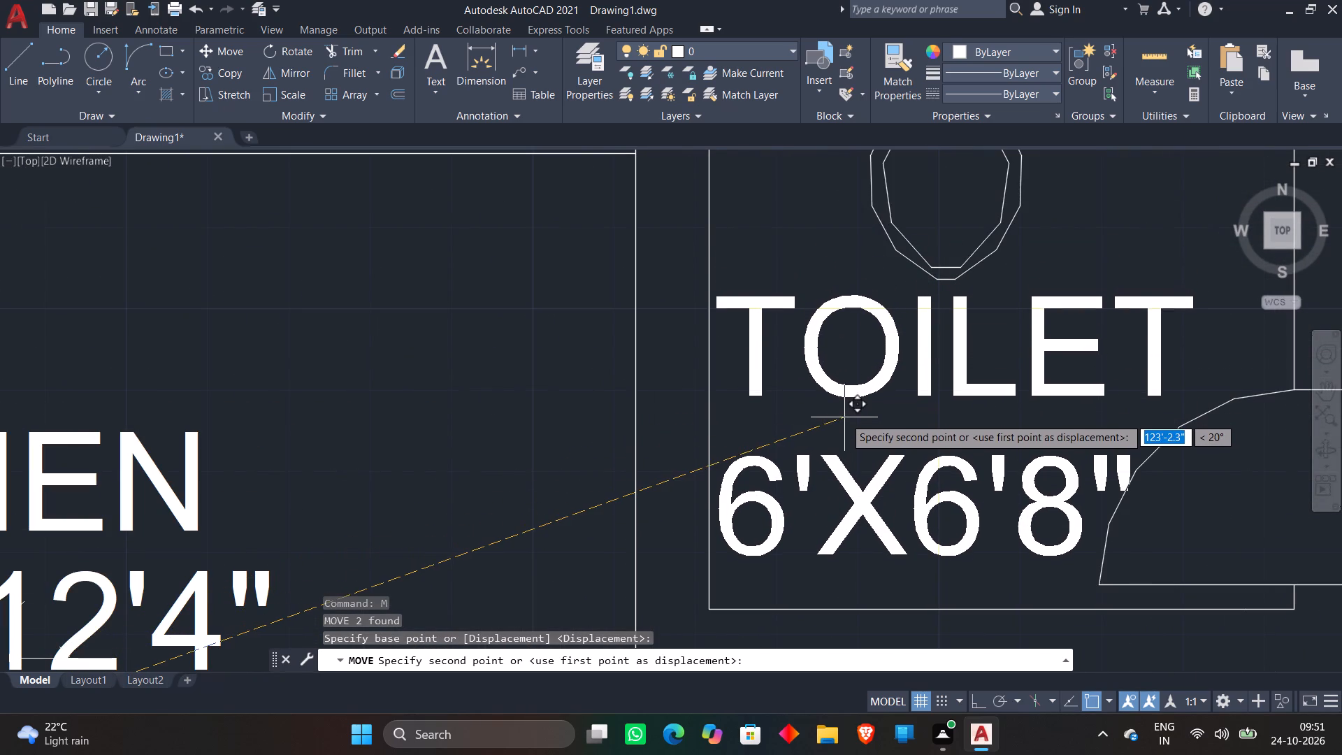
click(844, 417)
Scale down the TOILET label and its size 6'X6'8" so both fit inside the toilet, clear of the door swing.
click(874, 390)
click(877, 465)
click(804, 459)
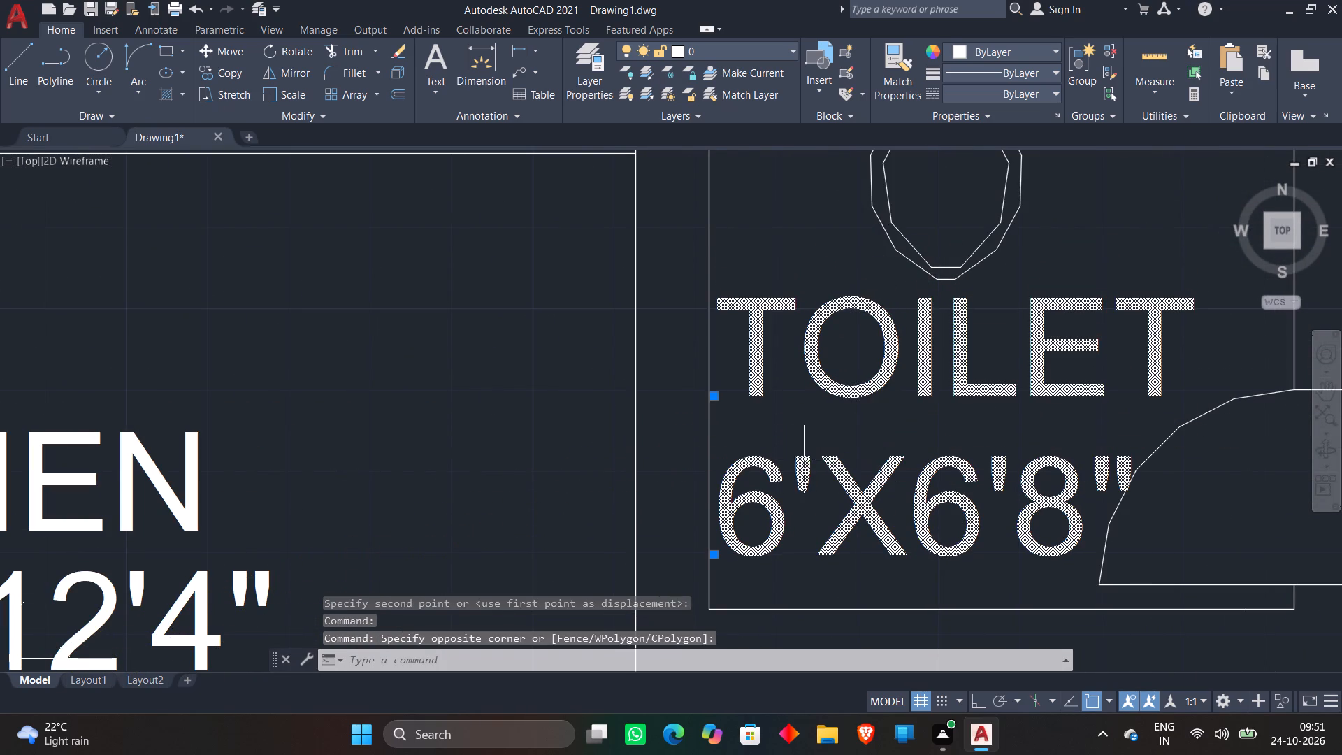
right_click(857, 409)
click(911, 175)
click(909, 411)
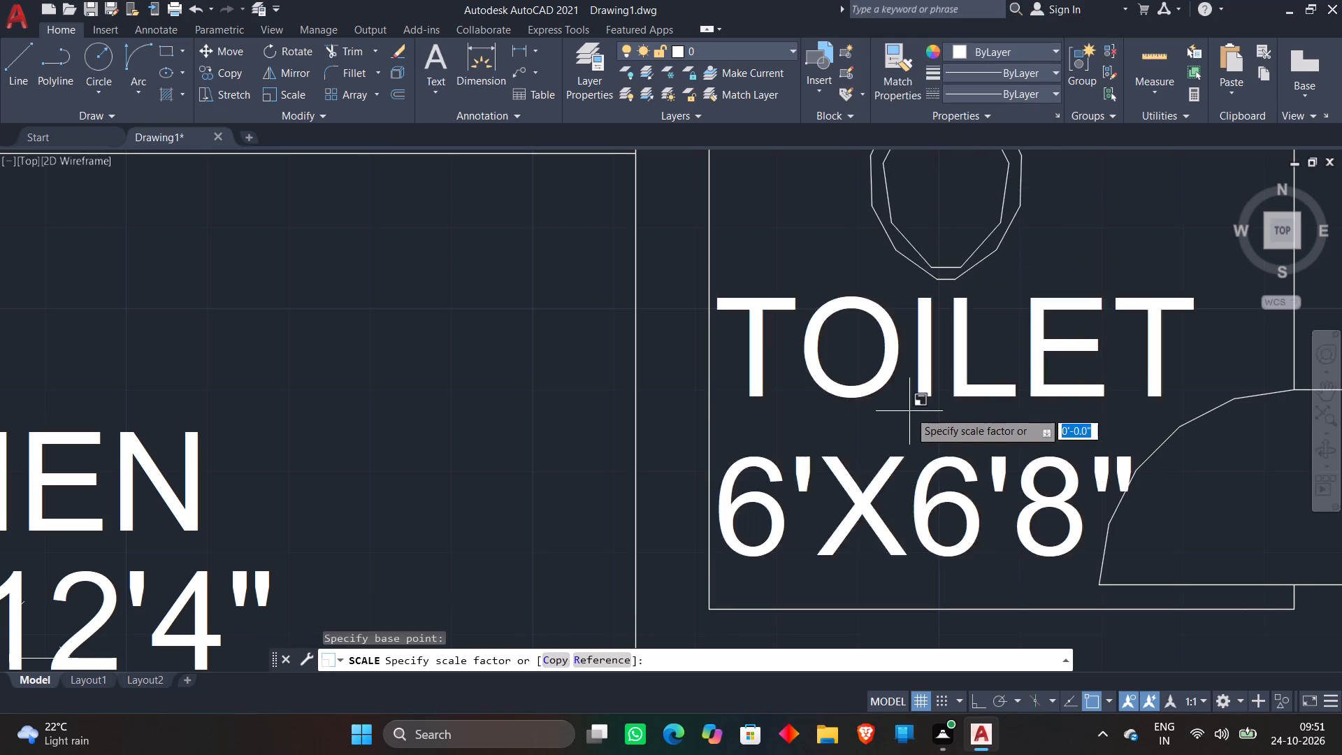
click(1002, 576)
Move the remaining column of labels, from STORE to GROUND FLOOR, close beside the plan's boundary.
scroll(970, 402, down, 3)
scroll(1000, 319, down, 2)
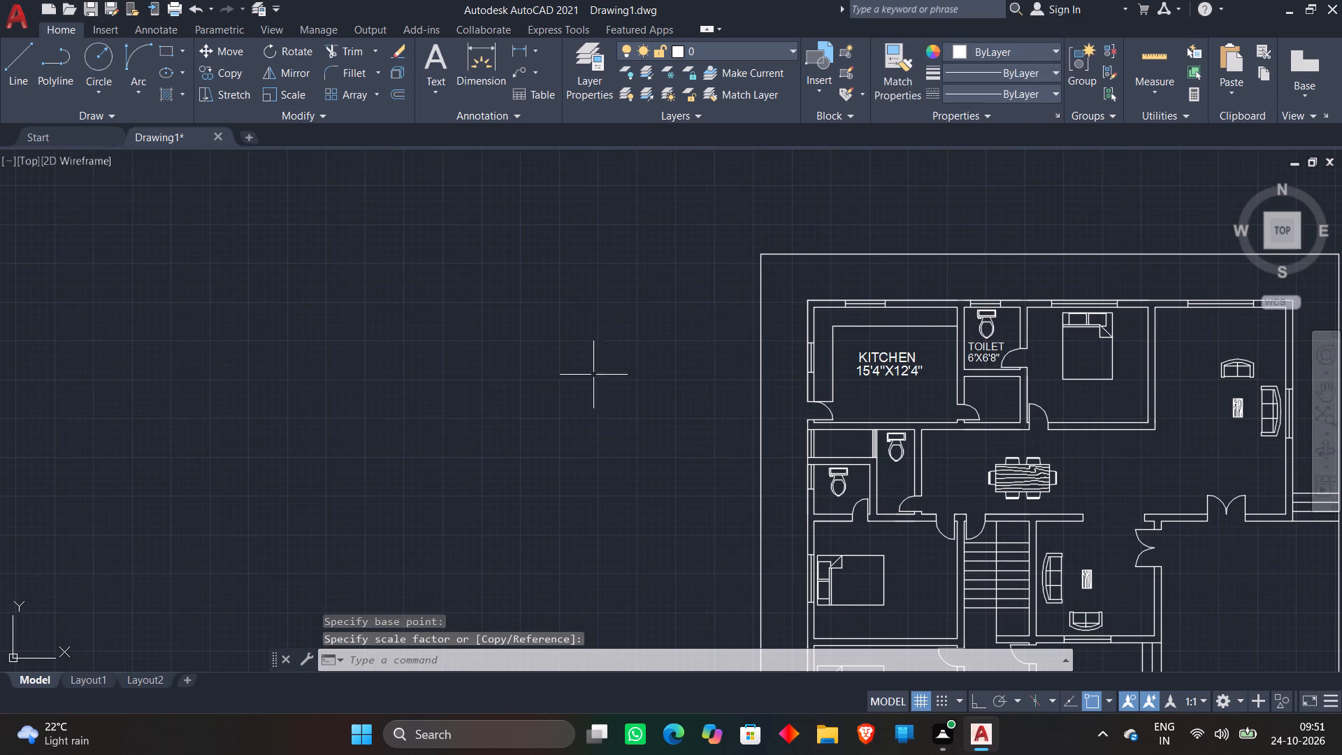
scroll(605, 354, down, 2)
scroll(345, 473, up, 1)
middle_drag(345, 473, 343, 468)
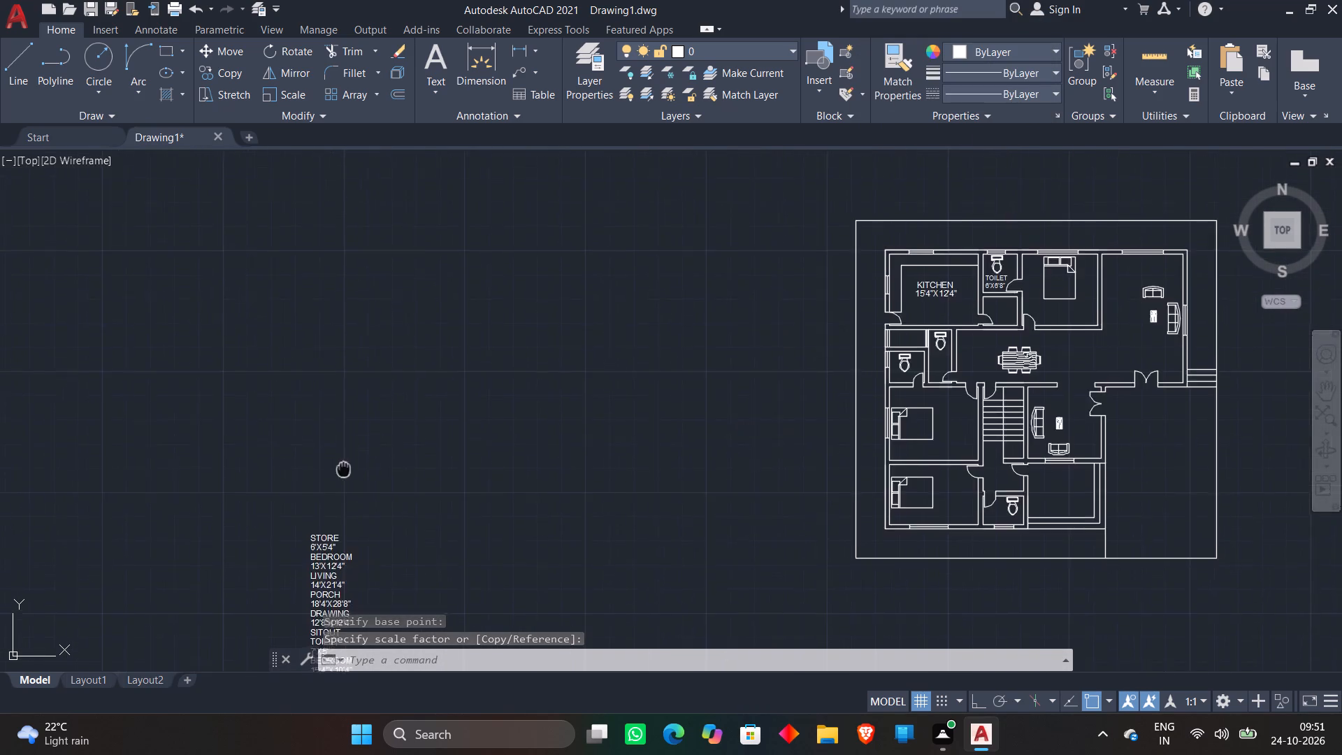
middle_drag(343, 468, 326, 259)
scroll(430, 455, down, 1)
drag(428, 582, 427, 582)
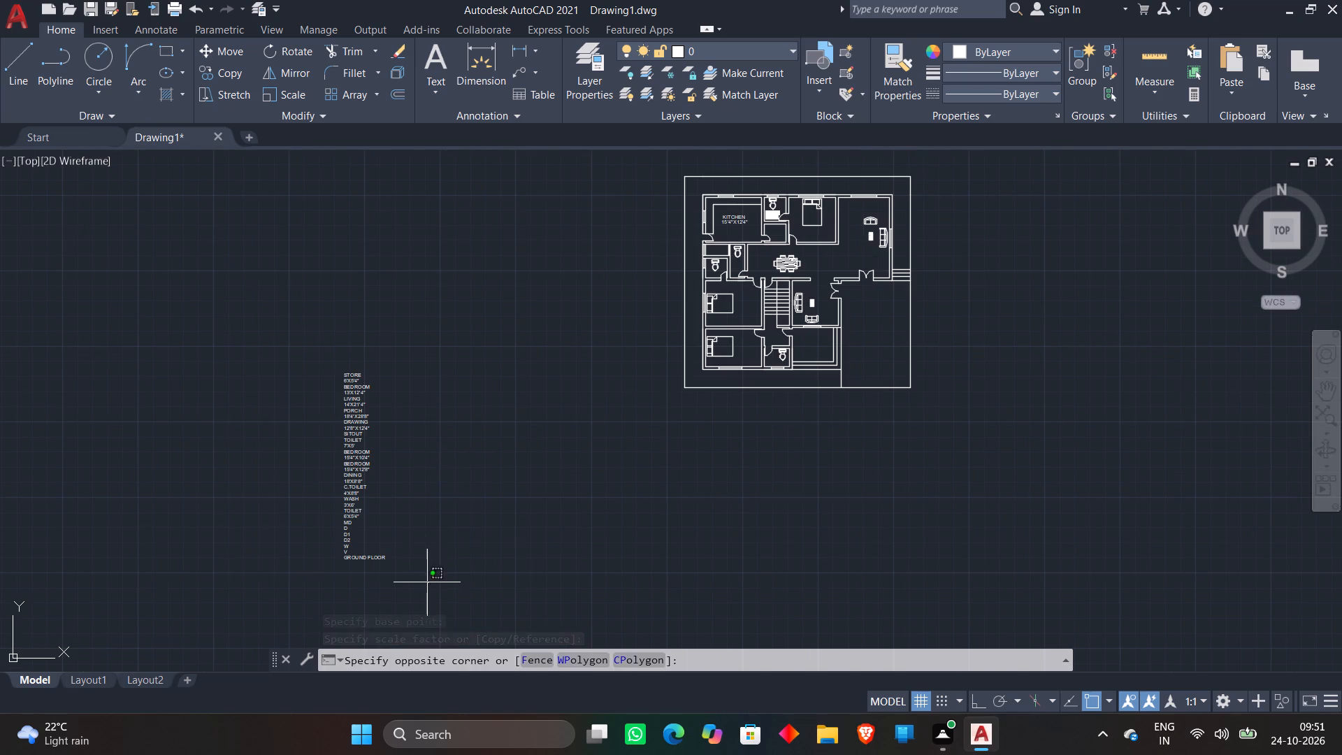
drag(427, 582, 420, 571)
click(176, 240)
key(m)
key(space)
click(346, 470)
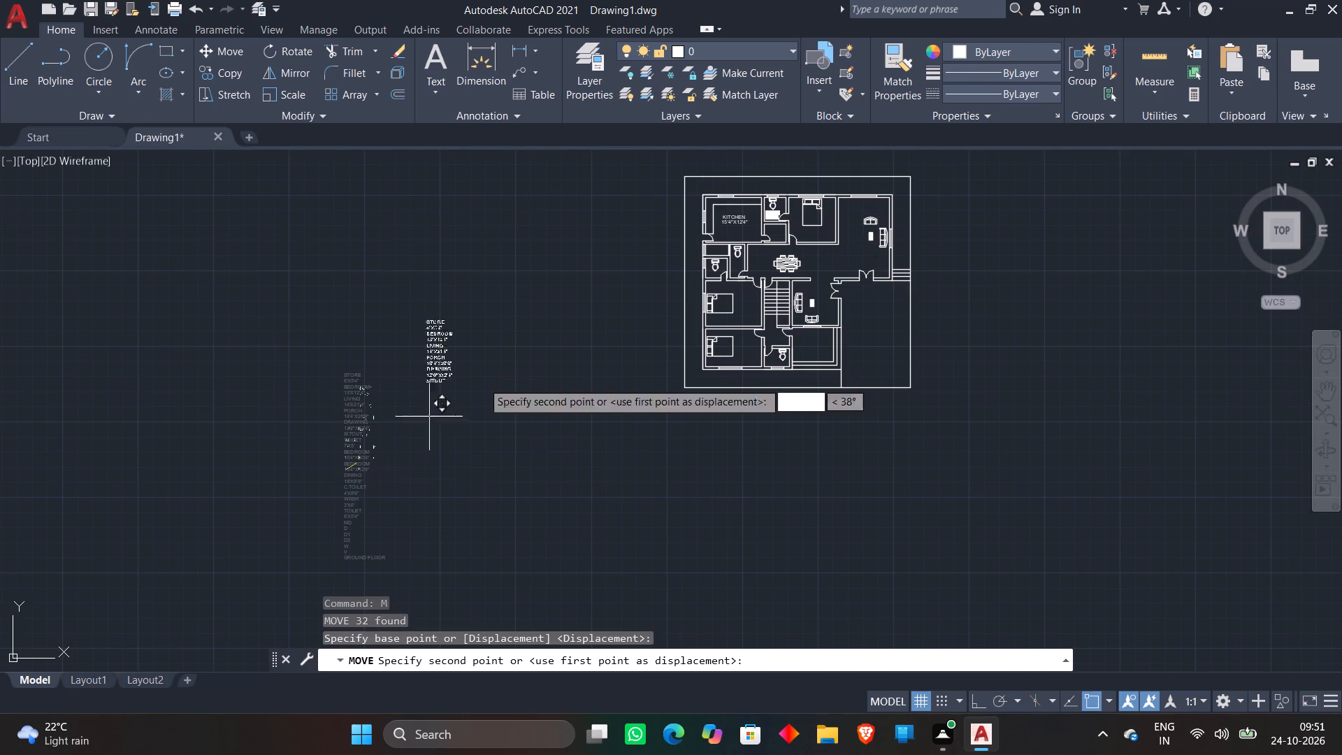
click(598, 292)
Move the STORE label with its size 6'X5'4" into the small room below the kitchen-side toilet.
middle_drag(485, 294, 66, 325)
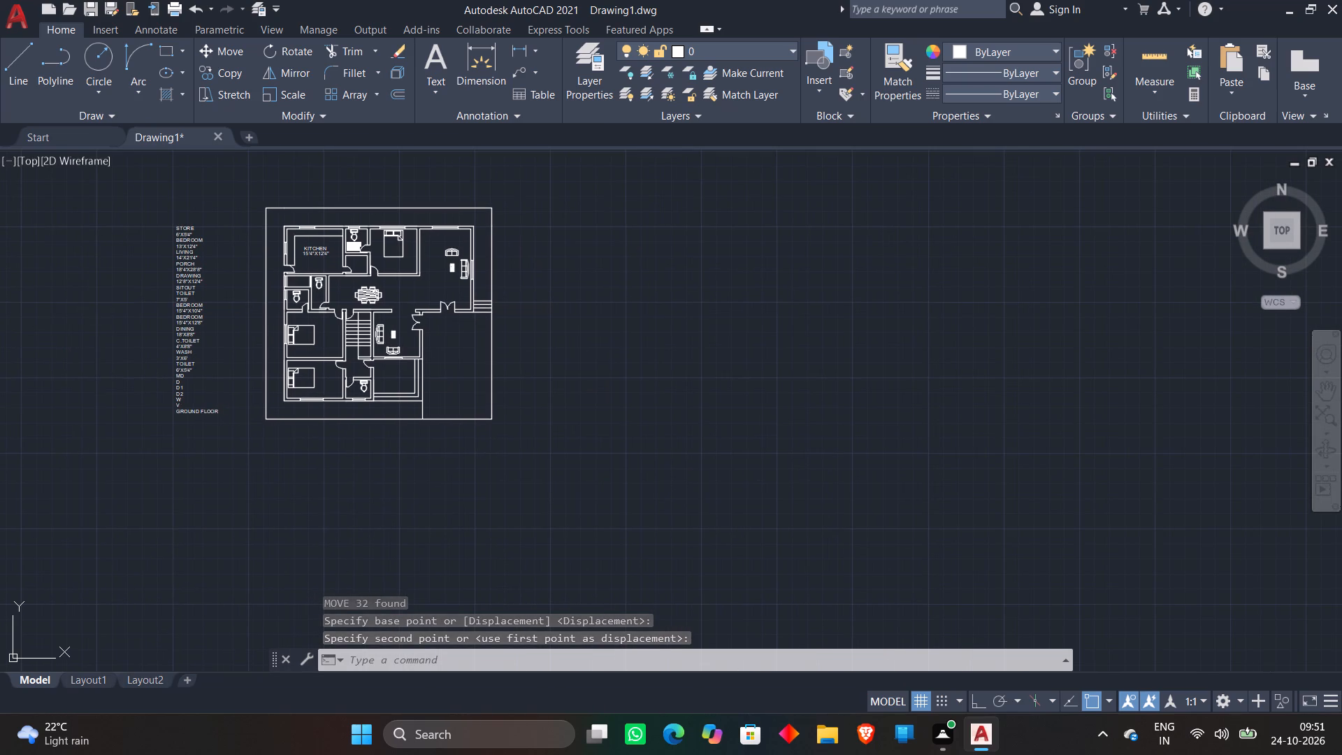
scroll(170, 182, up, 3)
click(238, 315)
click(61, 245)
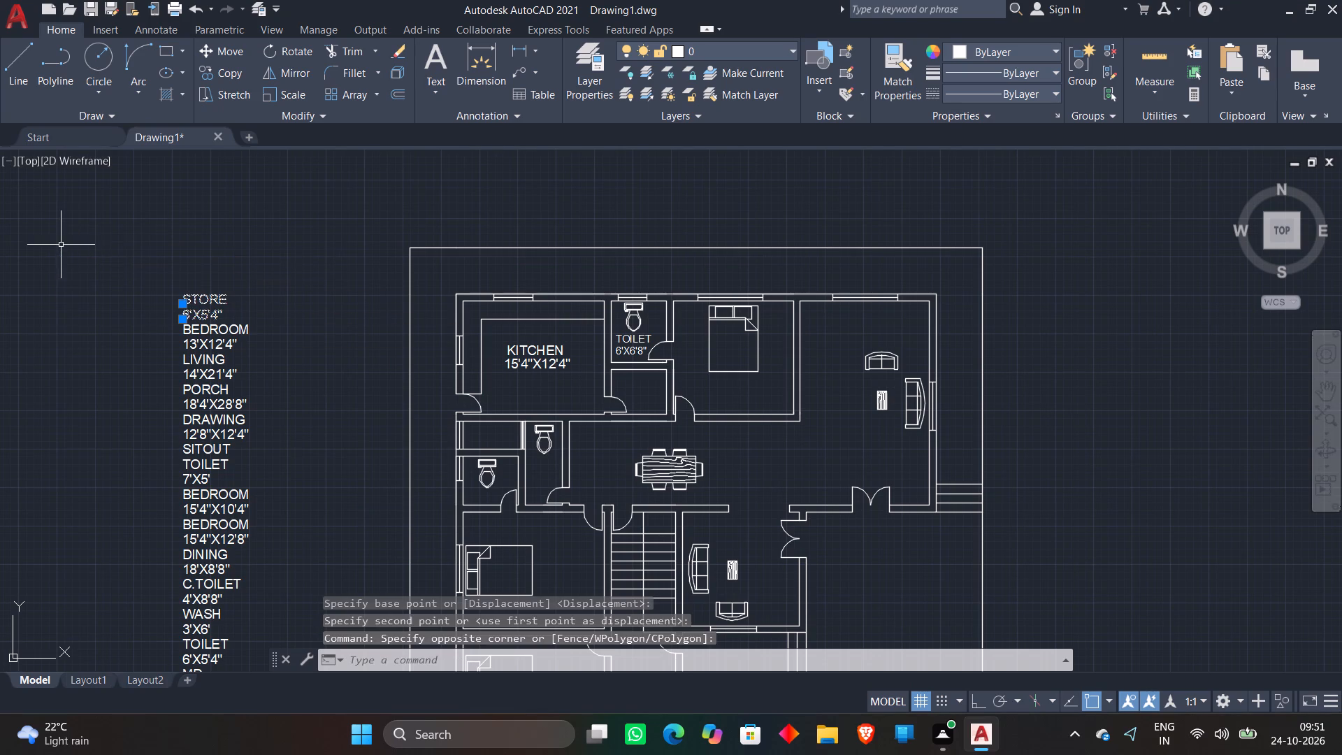
click(210, 50)
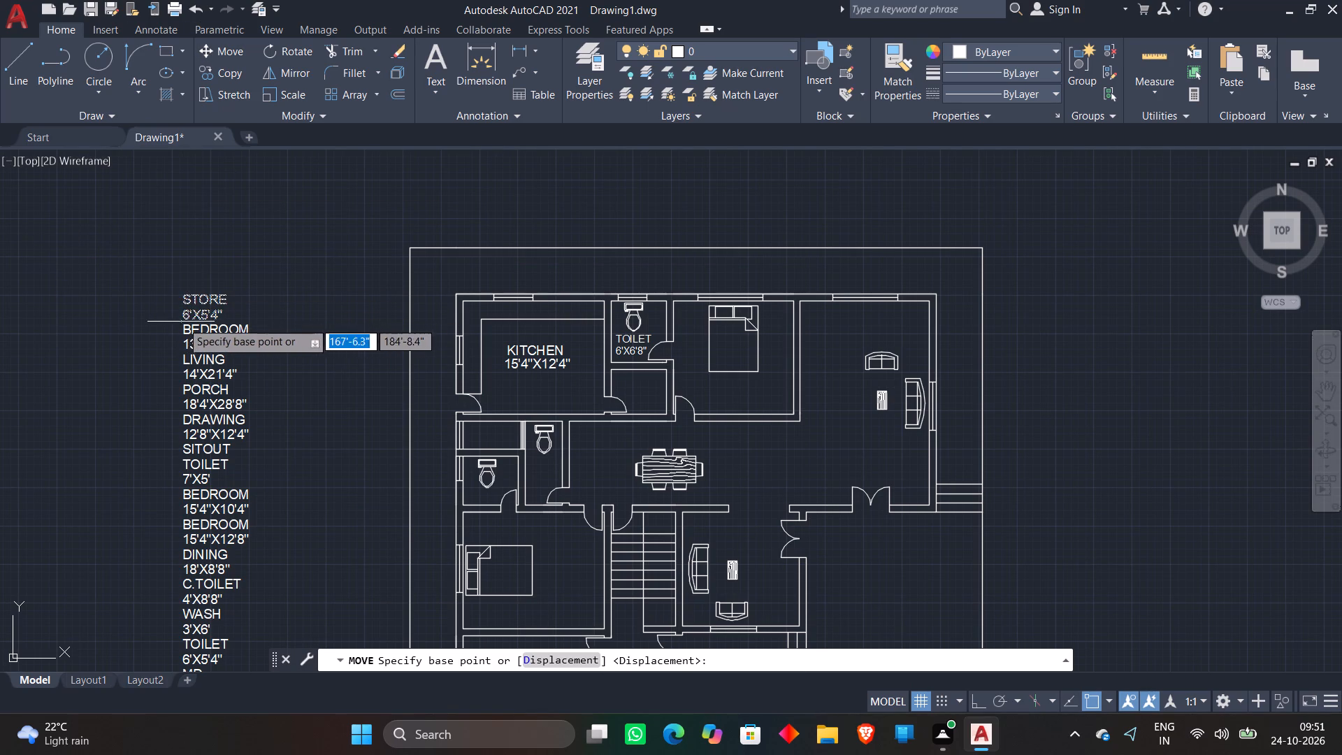
click(192, 319)
scroll(630, 410, up, 4)
click(584, 351)
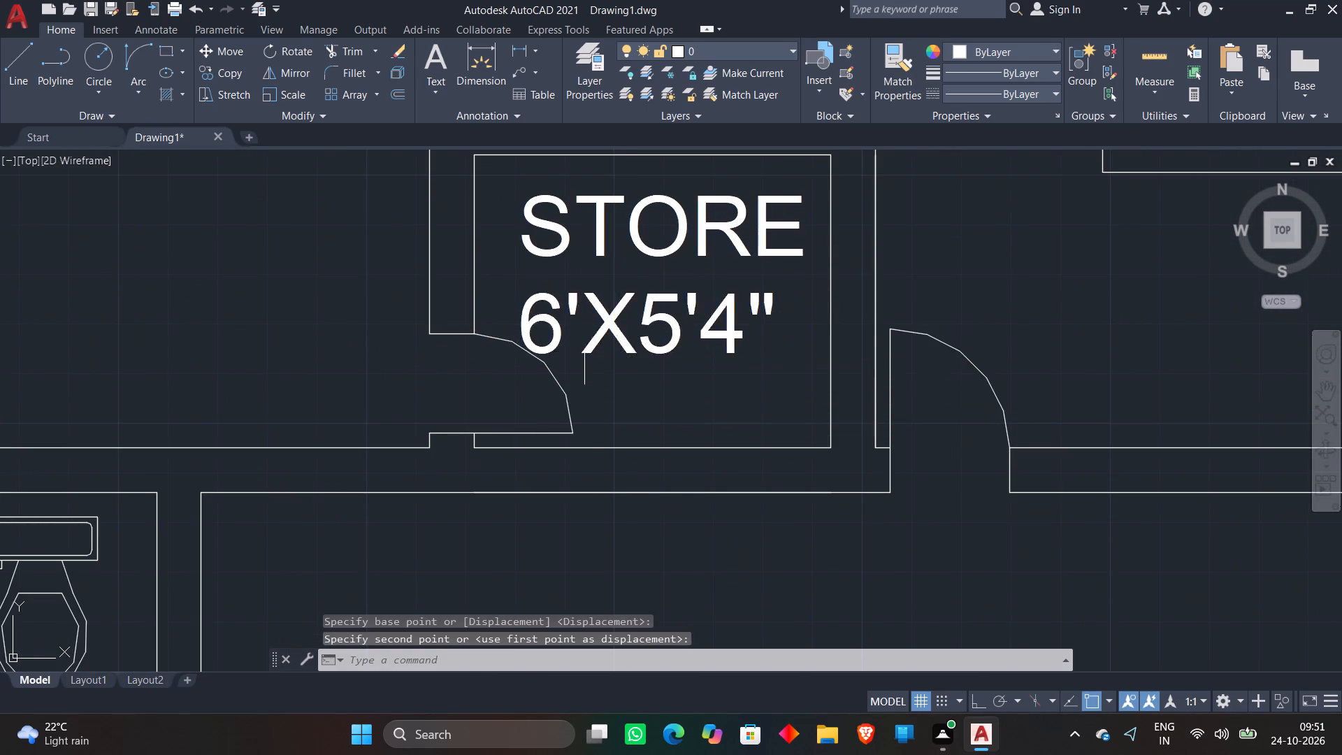
Match the properties of the toilet's 6'X6'8" text onto the STORE label and its size 6'X5'4".
scroll(626, 330, down, 3)
text(MA)
key(space)
click(622, 257)
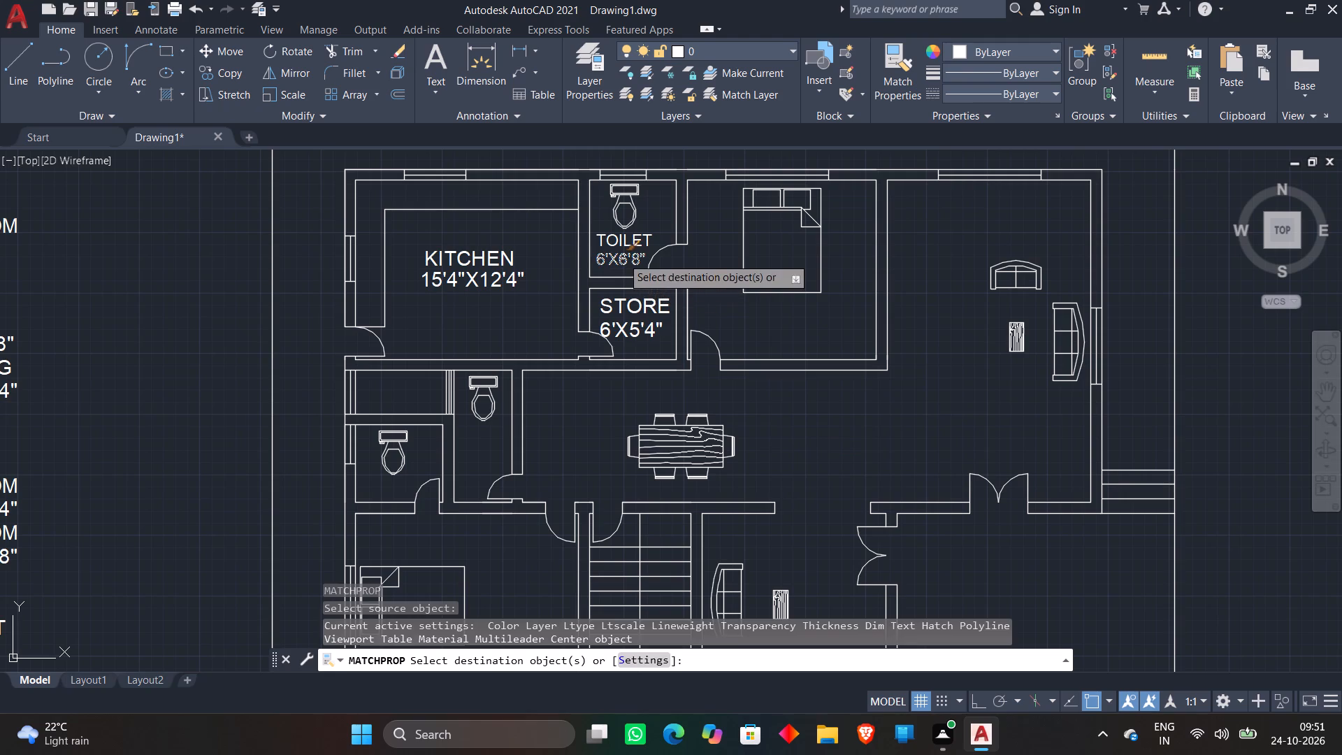
click(631, 302)
click(633, 324)
key(space)
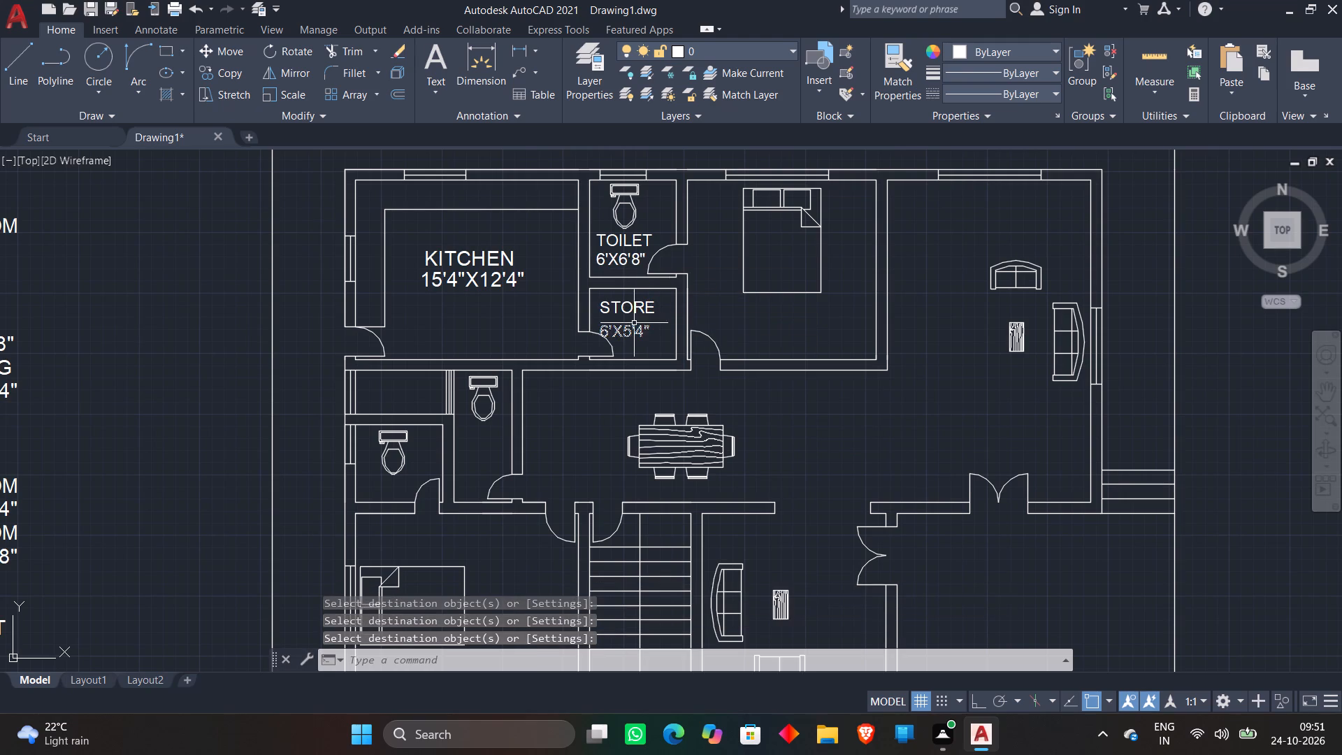
Move the size text 6'X5'4" up closer beneath STORE, centred under it.
scroll(634, 322, up, 2)
click(620, 347)
key(m)
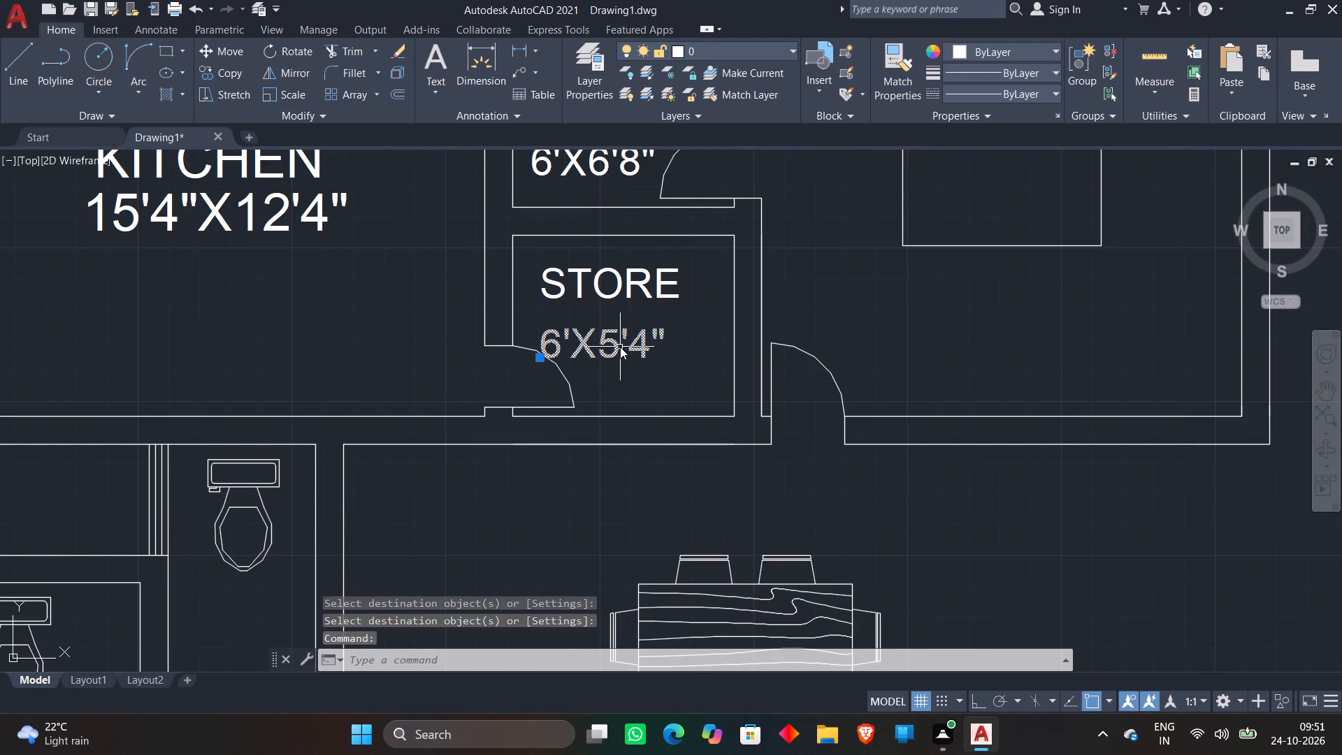
key(space)
click(614, 345)
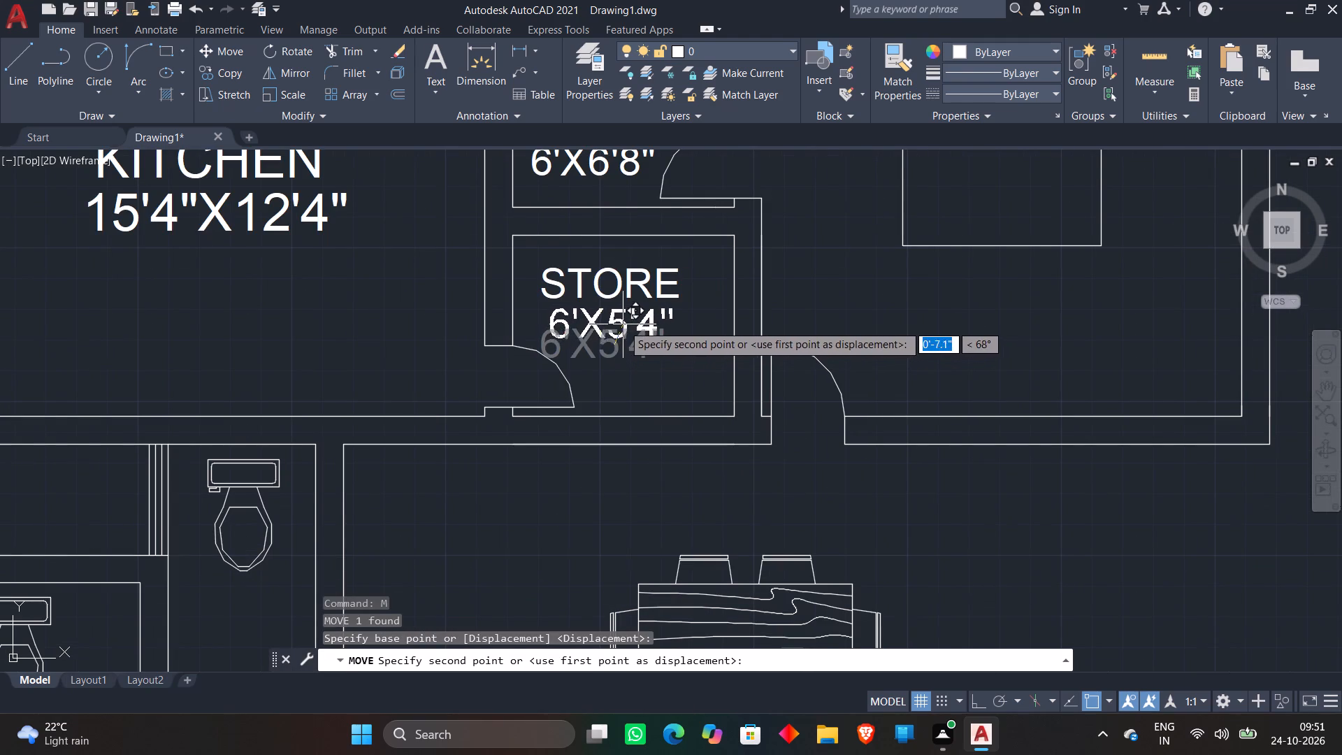
click(623, 324)
Move the BEDROOM label with its size 13'X12'4" into the bedroom beside the toilet and store, just below the bed.
scroll(639, 305, down, 3)
scroll(386, 271, down, 3)
scroll(268, 280, up, 3)
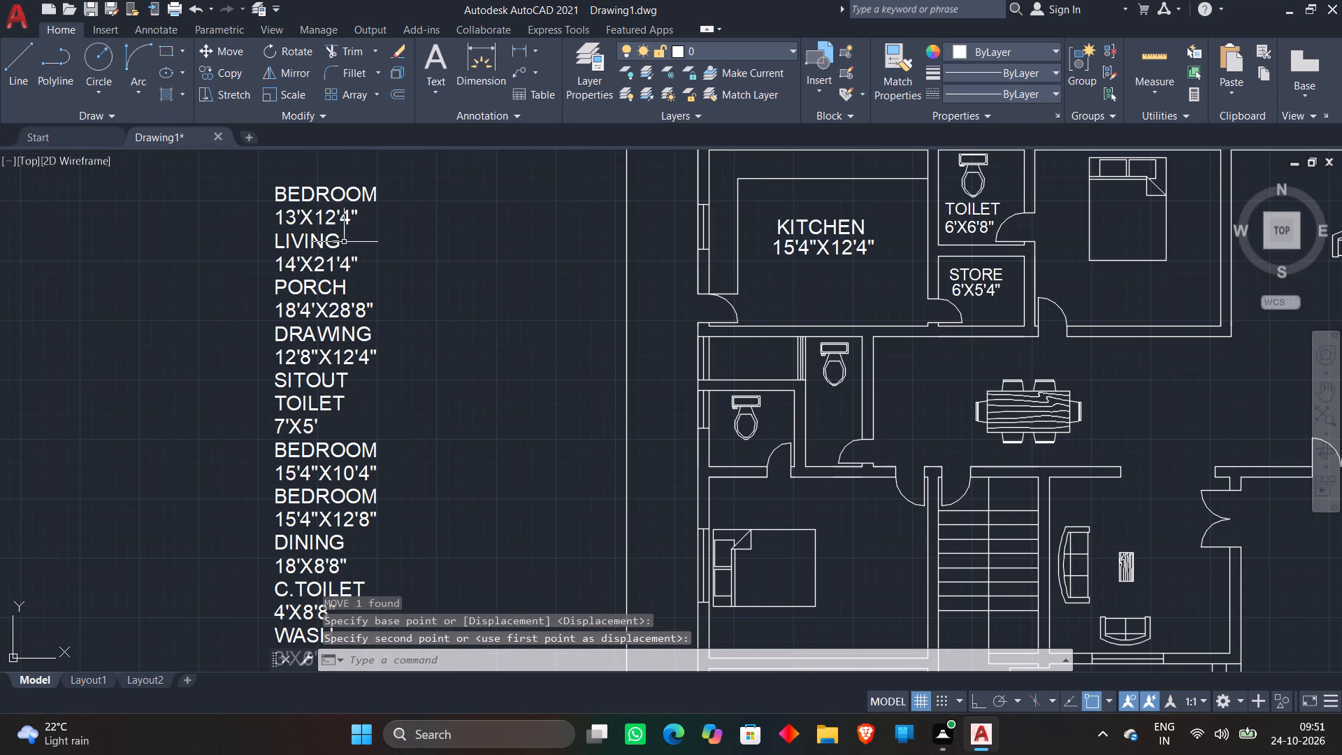
click(369, 231)
click(240, 154)
key(m)
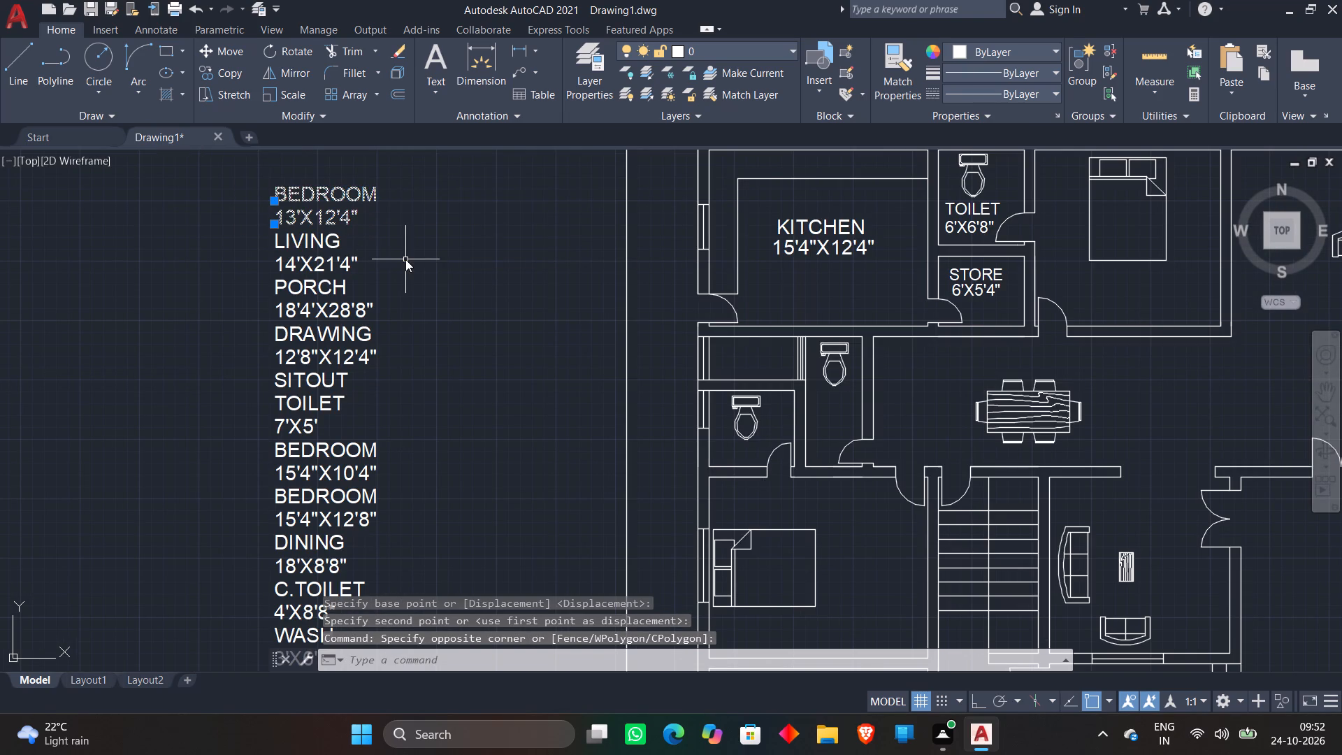
key(space)
click(311, 203)
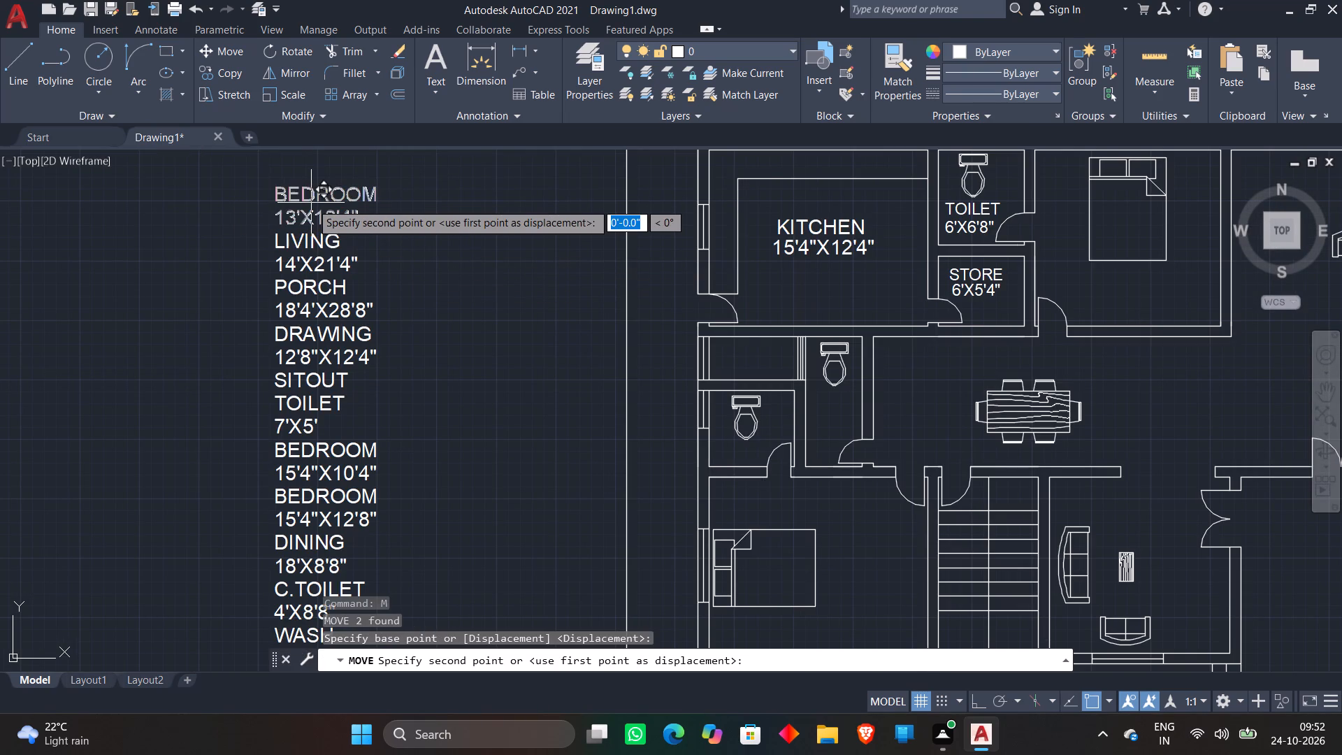
scroll(311, 203, down, 3)
scroll(517, 210, up, 6)
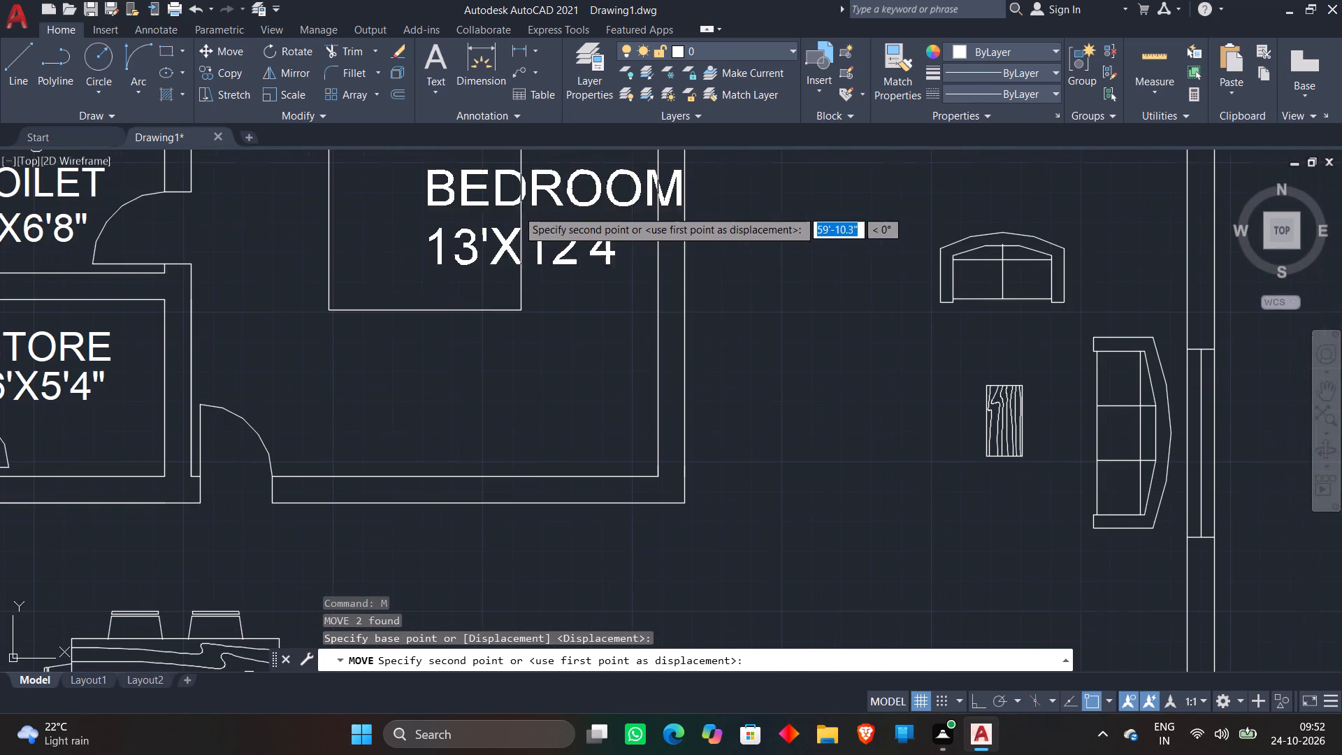
click(410, 367)
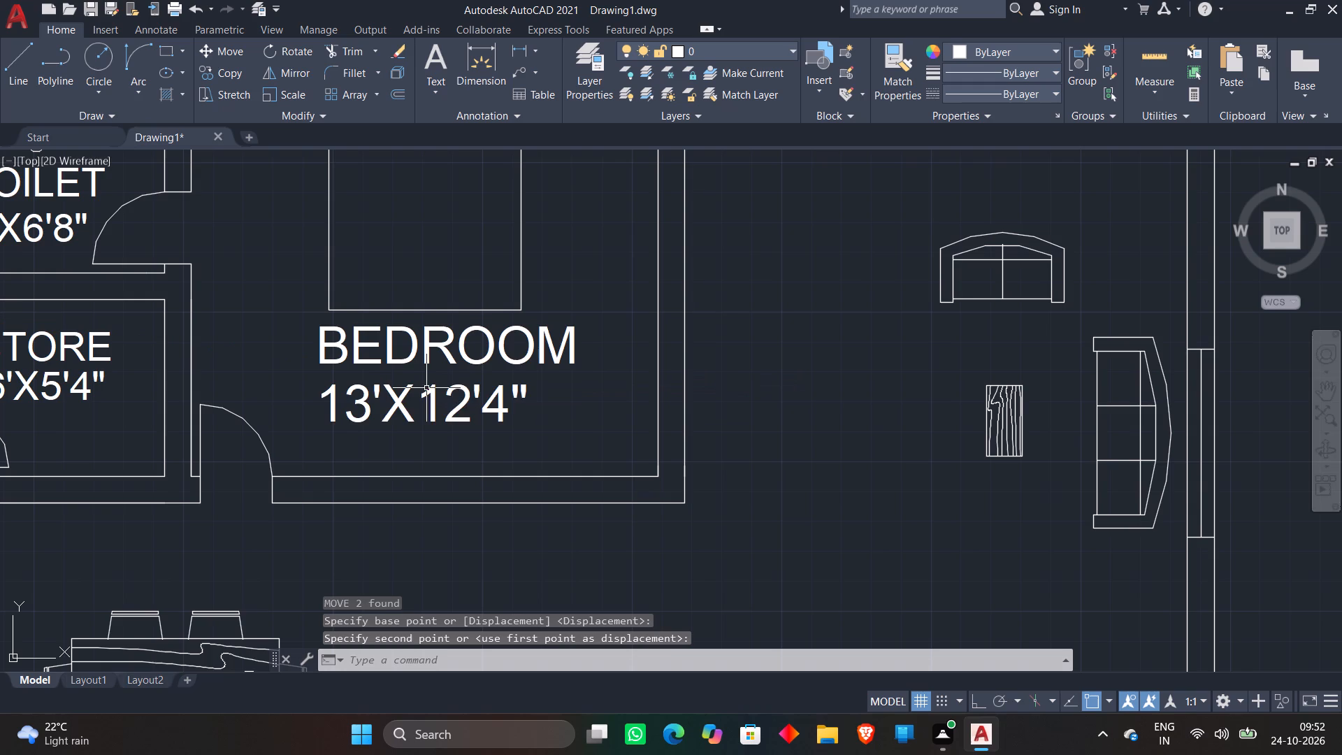
Shift the BEDROOM text slightly left so it sits centred above its size 13'X12'4".
click(510, 344)
click(381, 340)
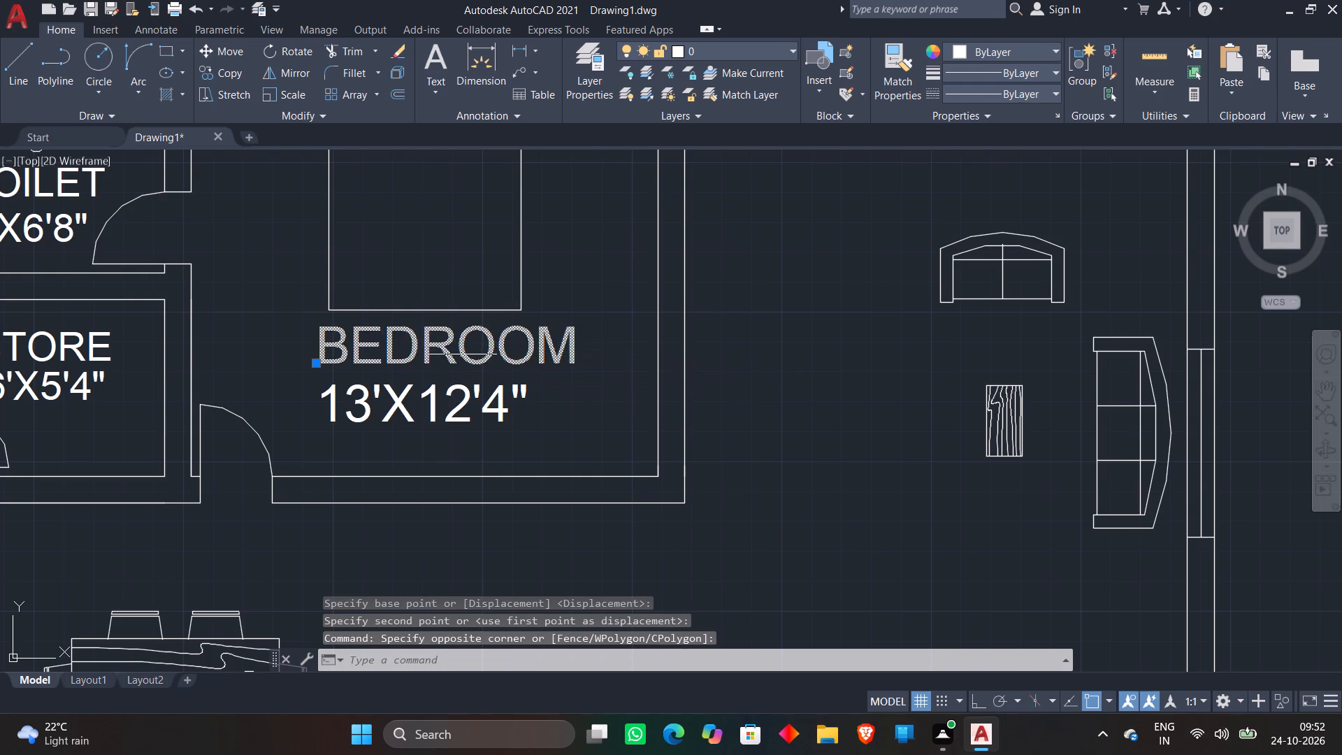
key(m)
key(space)
click(505, 354)
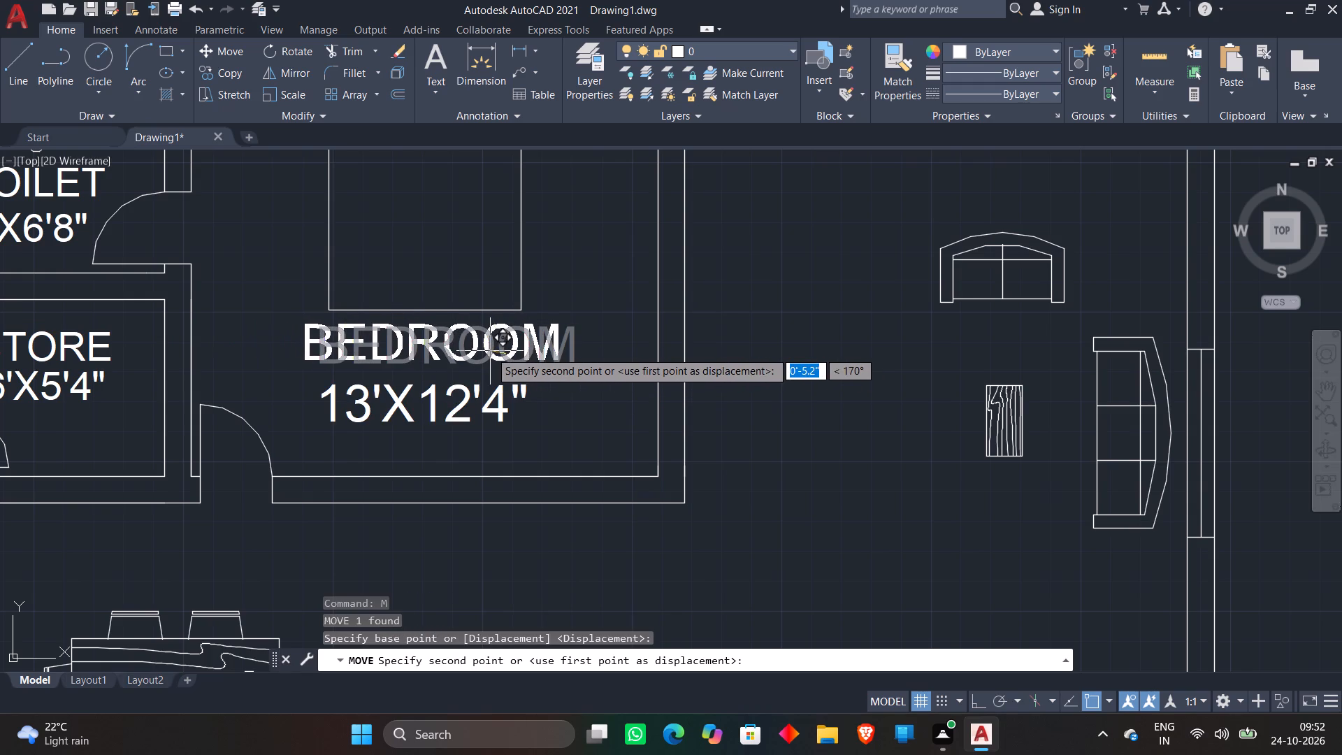
click(491, 351)
Move the LIVING label with its size 14'X21'4" into the living room, above the sofas.
scroll(518, 350, down, 3)
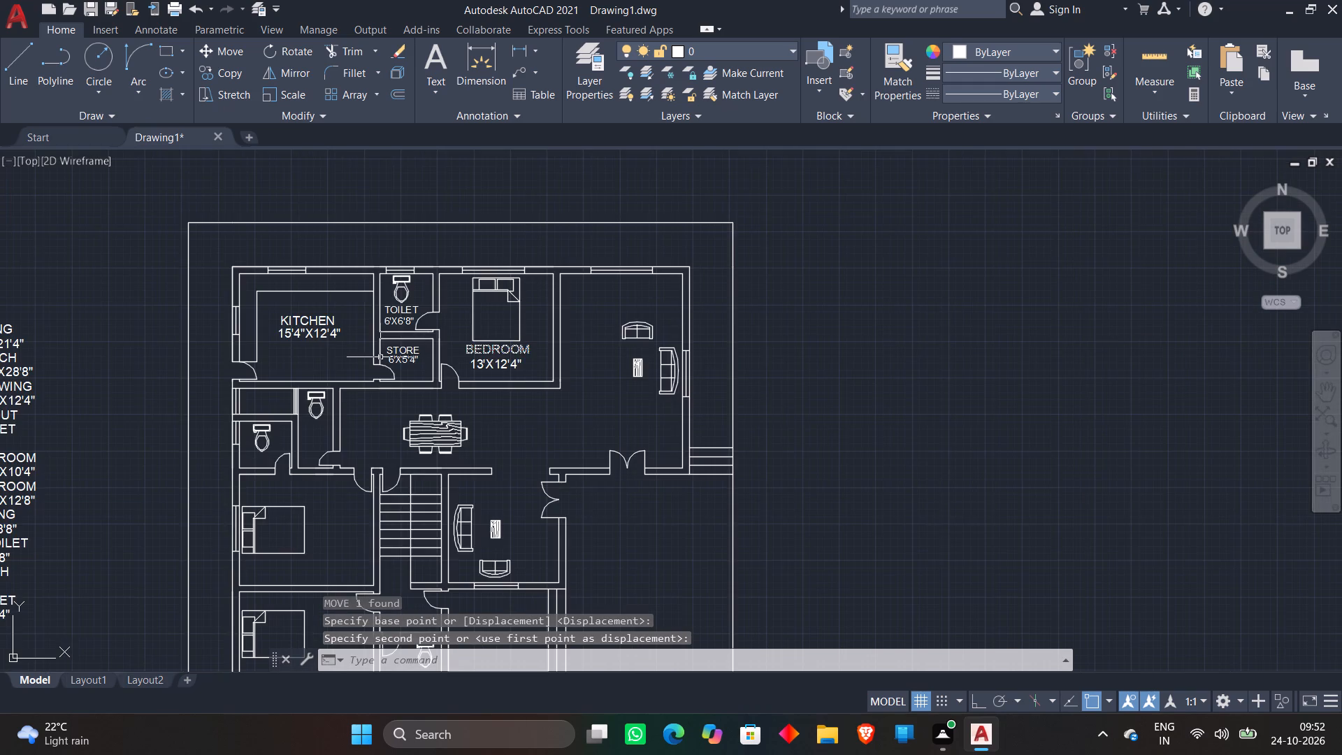
scroll(226, 343, down, 1)
scroll(181, 331, up, 2)
scroll(106, 291, down, 2)
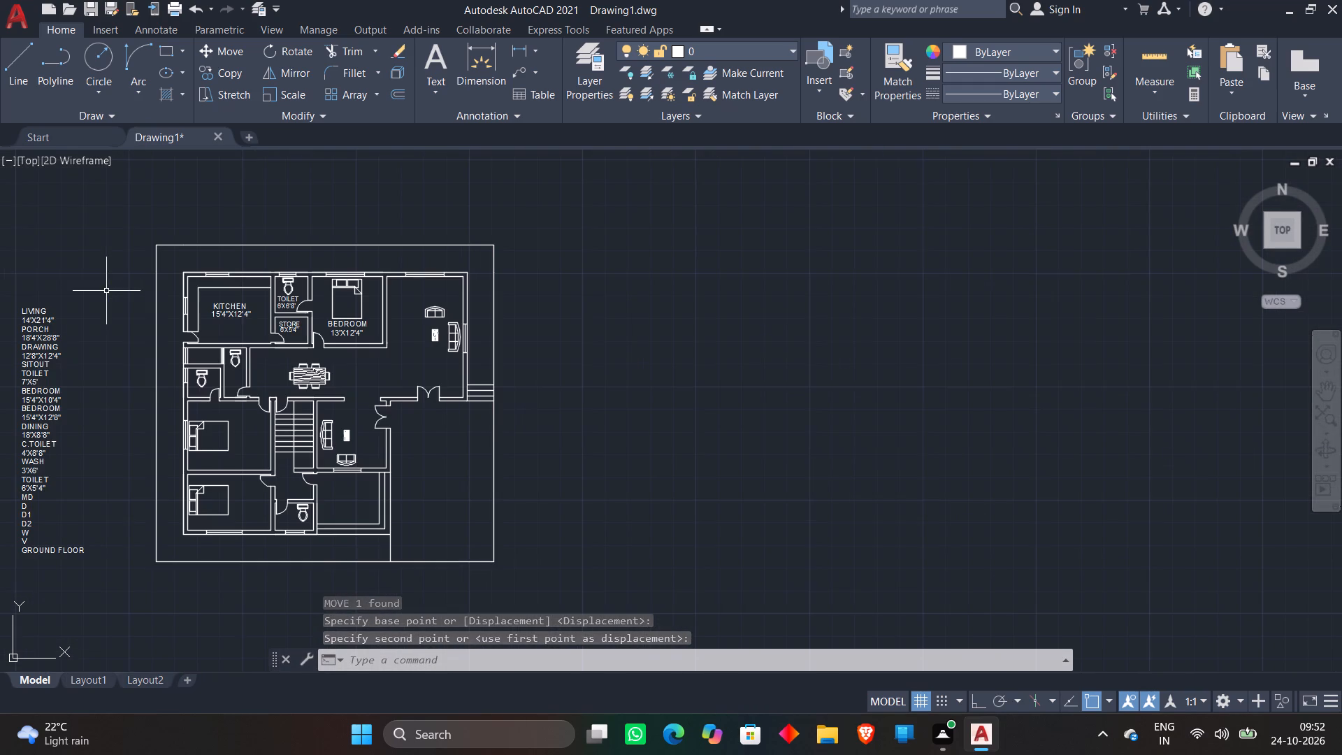
click(51, 317)
click(36, 306)
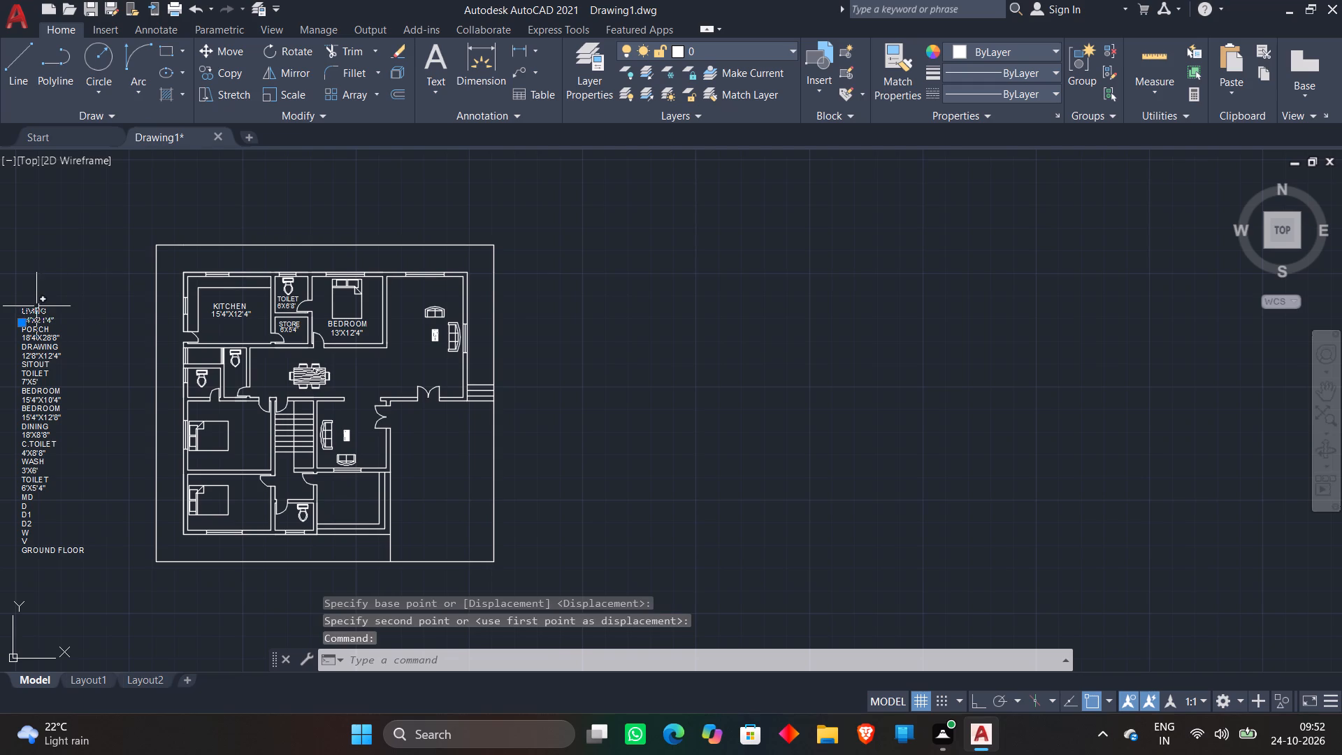
key(m)
key(space)
click(43, 310)
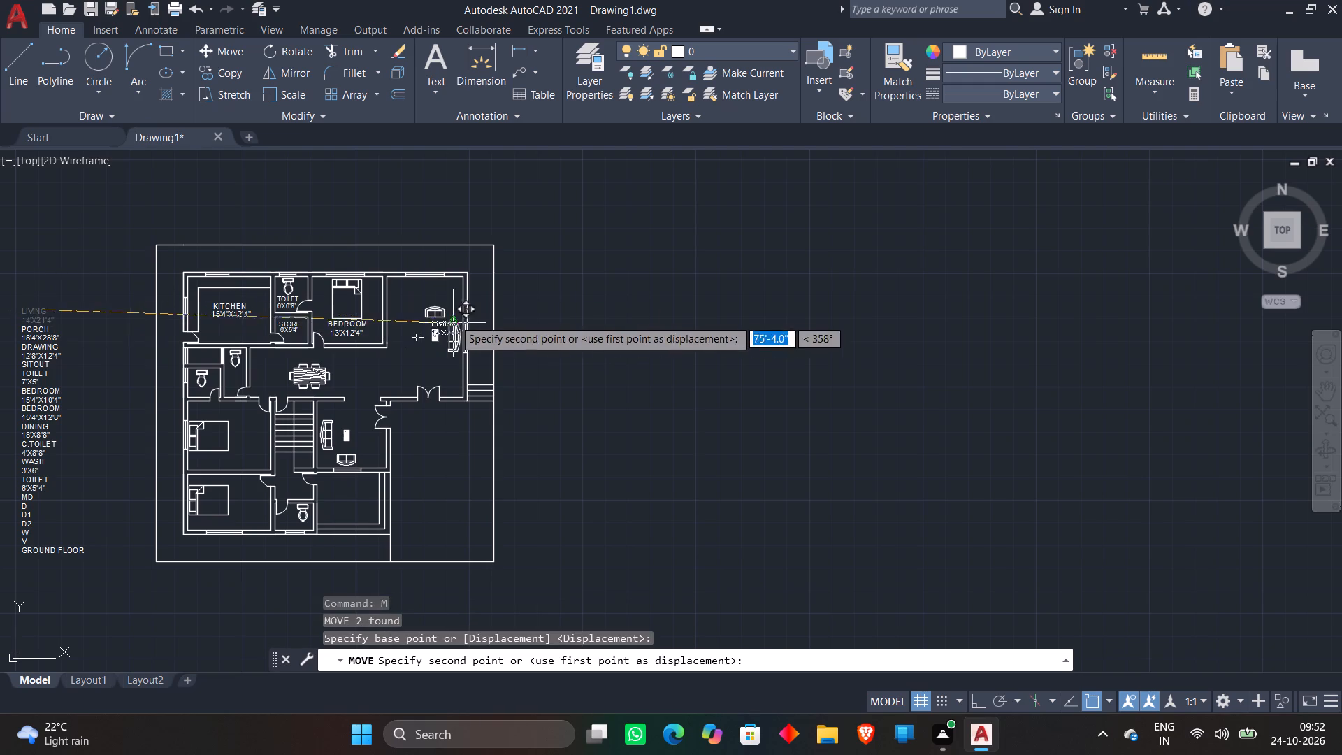
scroll(406, 321, up, 3)
scroll(491, 224, down, 2)
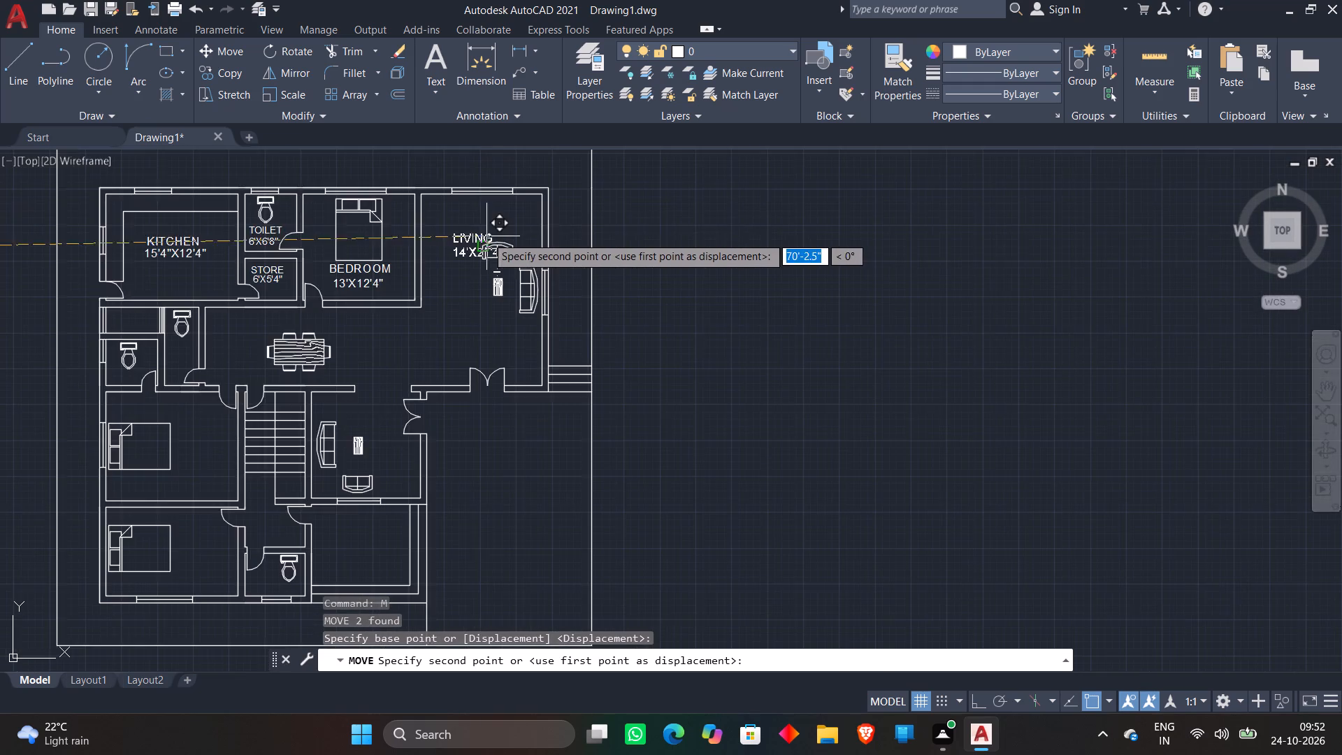
scroll(499, 212, up, 2)
click(479, 199)
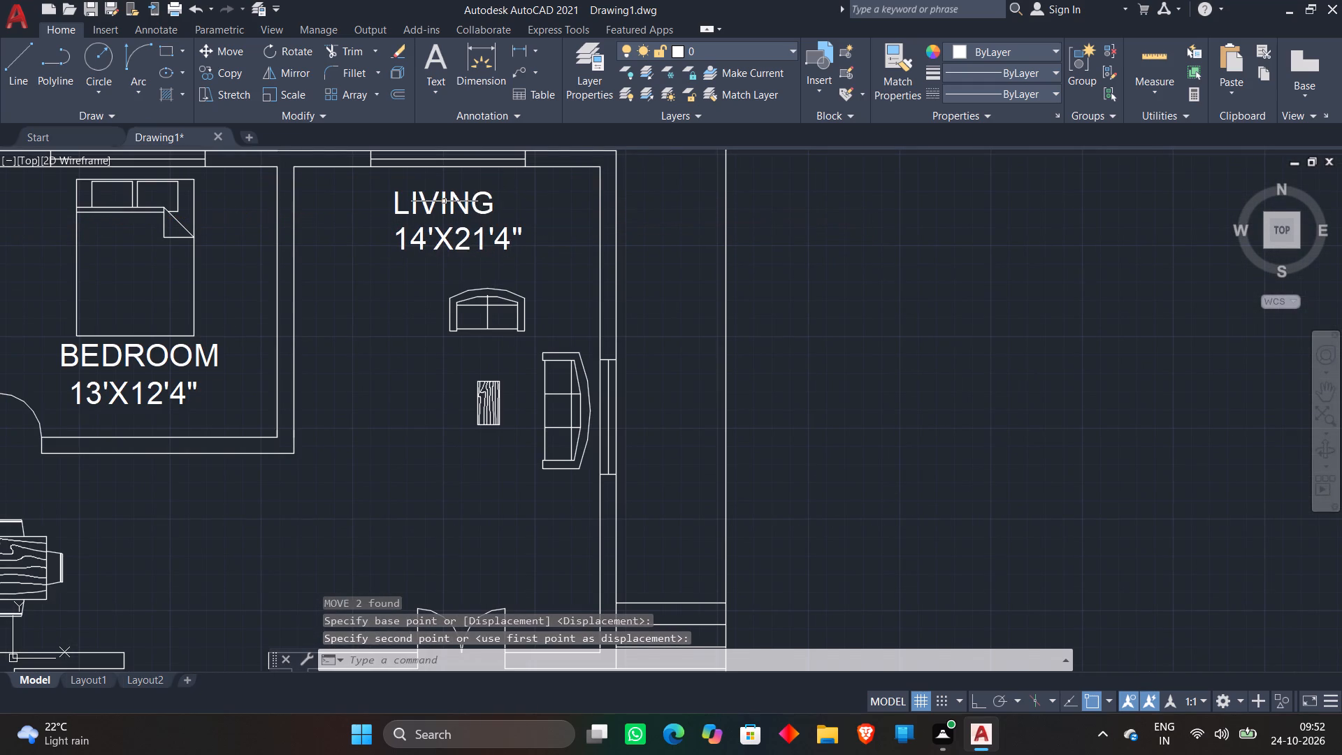
Shift the size text 14'X21'4" slightly left so it sits centred under LIVING.
click(460, 238)
key(m)
key(space)
click(489, 249)
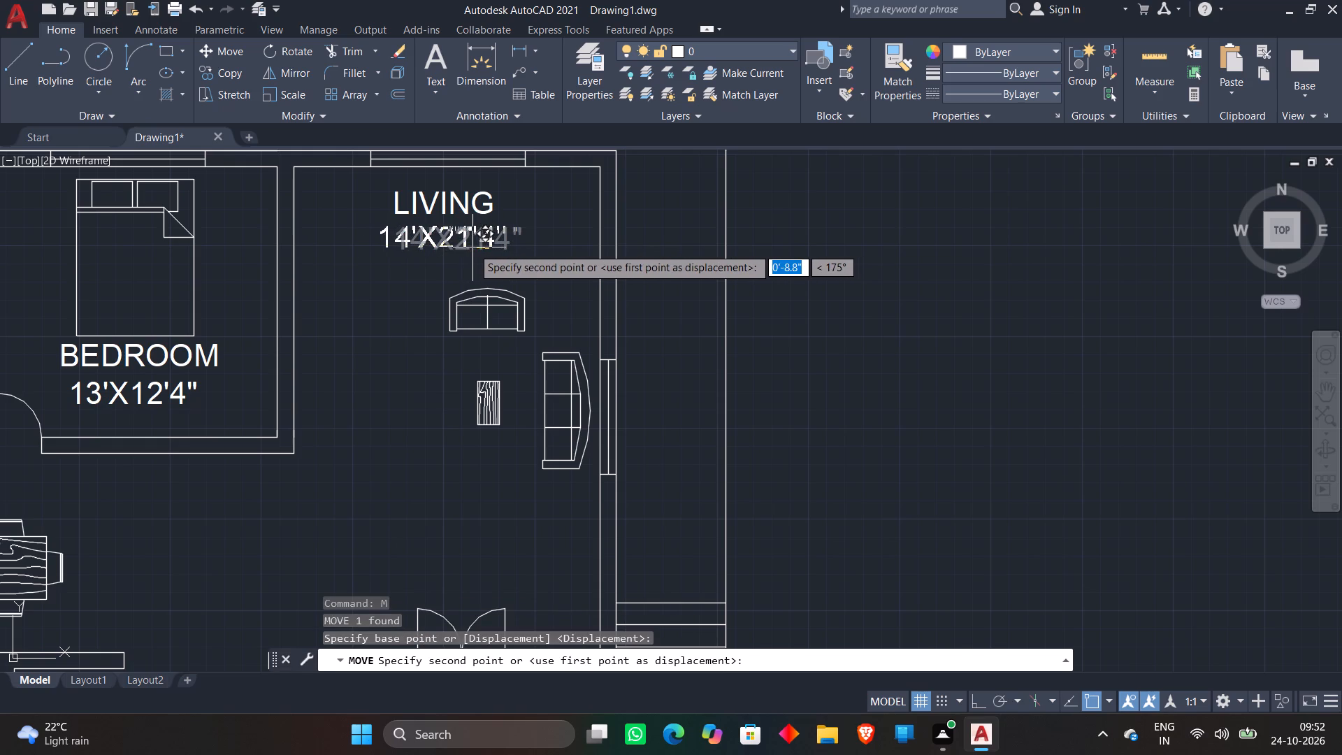
click(472, 247)
Move the PORCH label with its size 18'4'X28'8" into the middle of the open porch area.
scroll(519, 232, down, 2)
scroll(379, 239, down, 2)
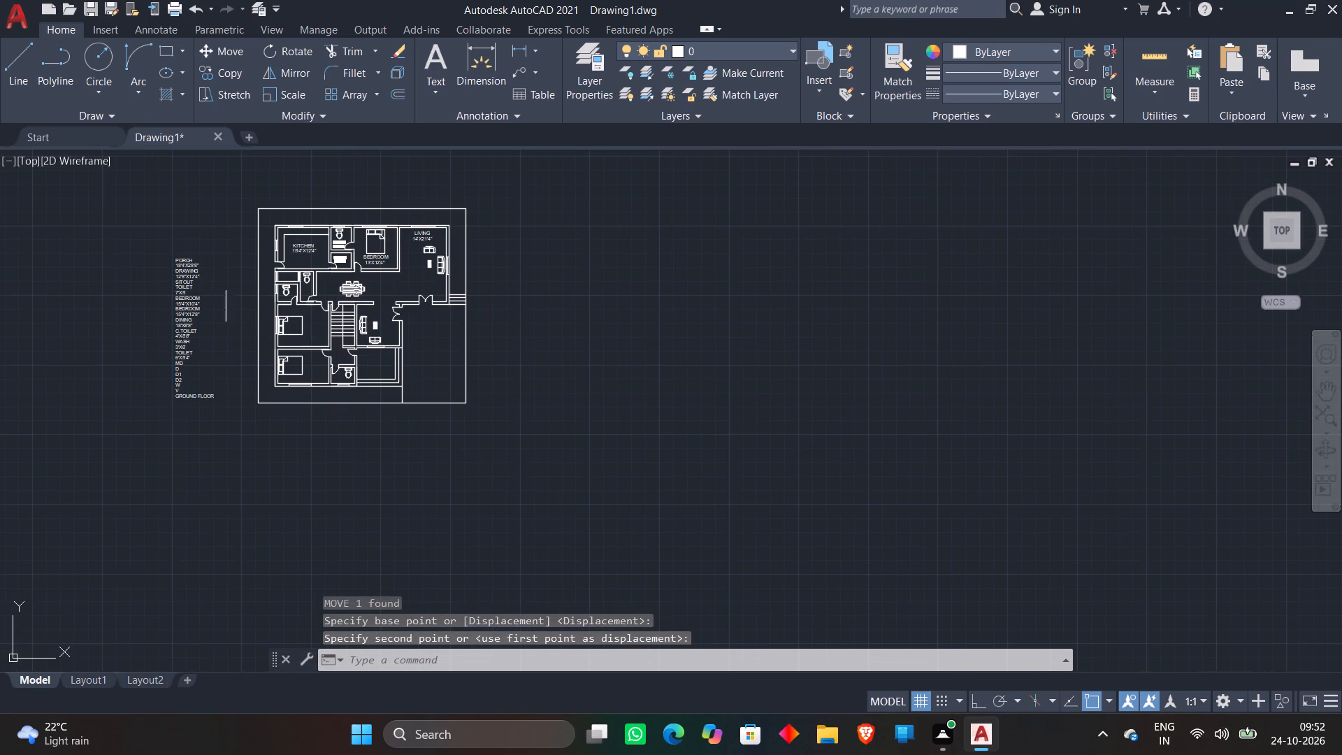
scroll(183, 259, up, 2)
click(182, 259)
click(196, 271)
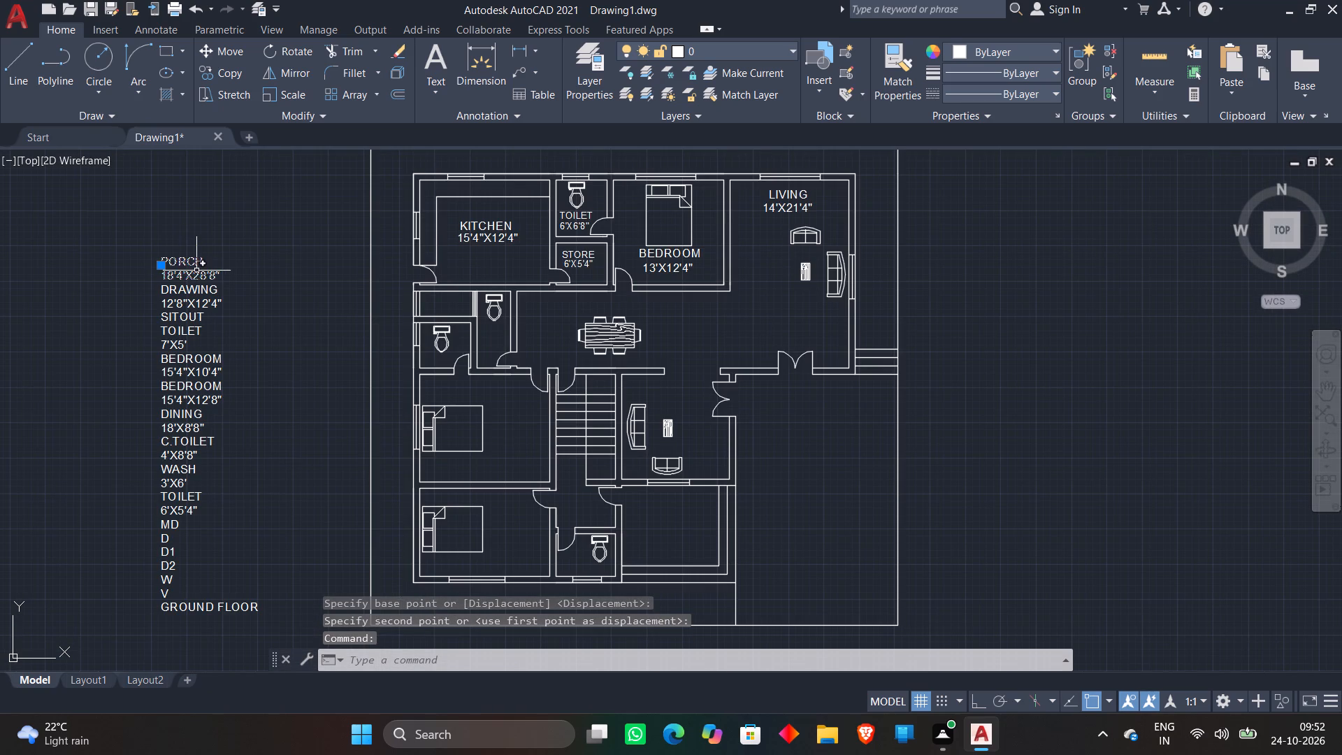
text(M)
key(space)
click(194, 273)
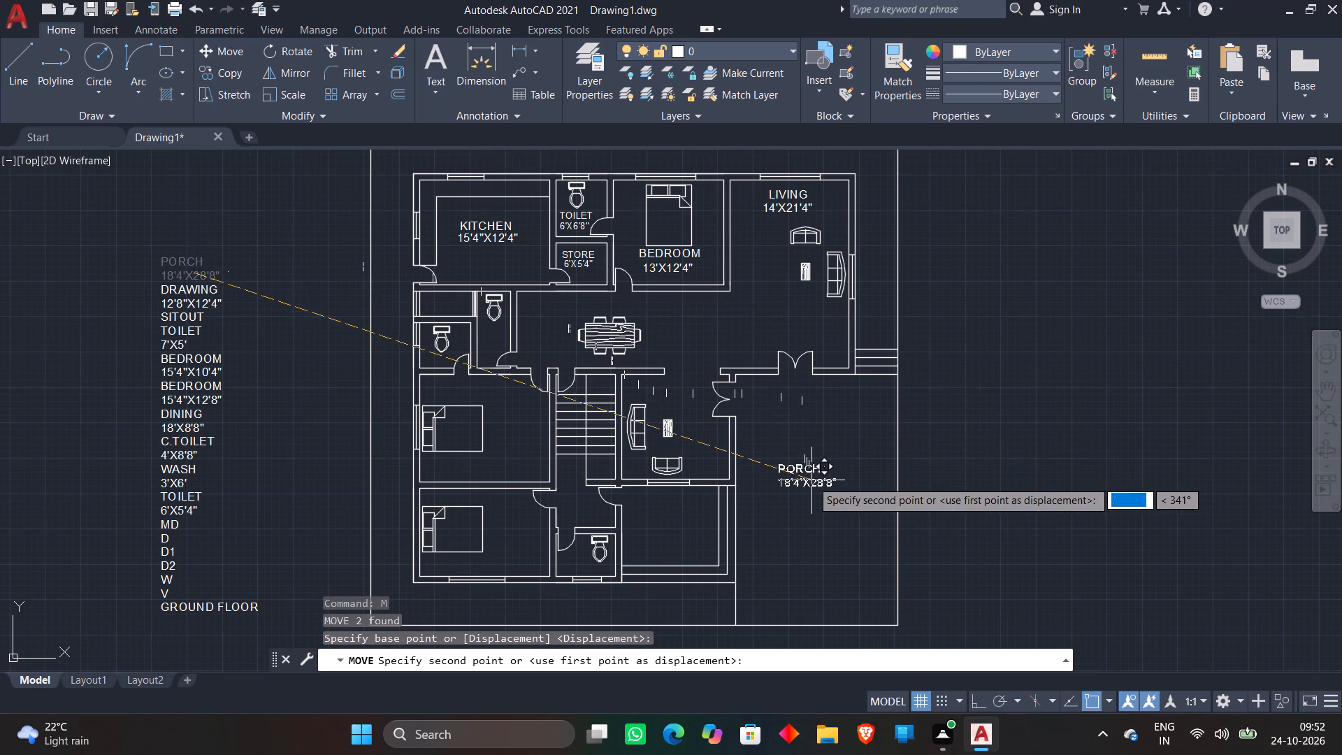
scroll(812, 480, up, 2)
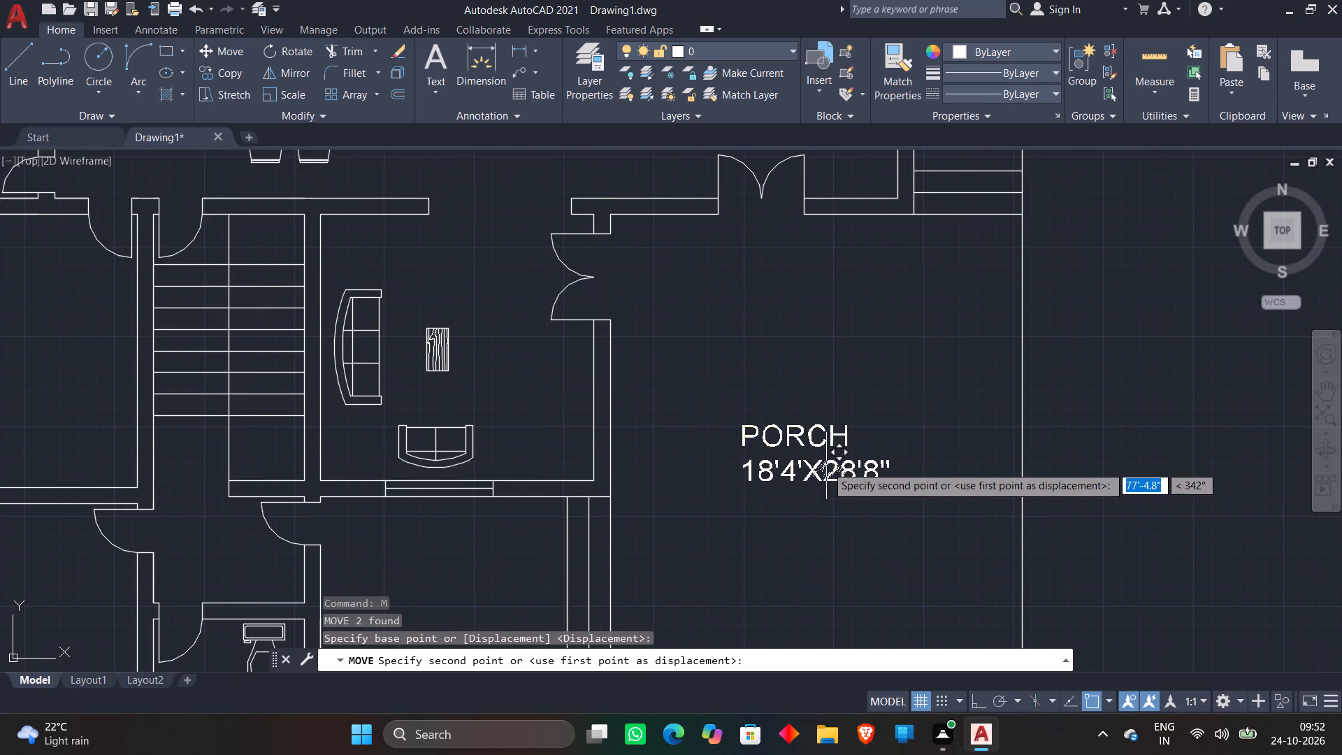
click(826, 466)
Shift the PORCH text slightly right so it sits centred above its size 18'4'X28'8".
click(816, 443)
text(M)
key(space)
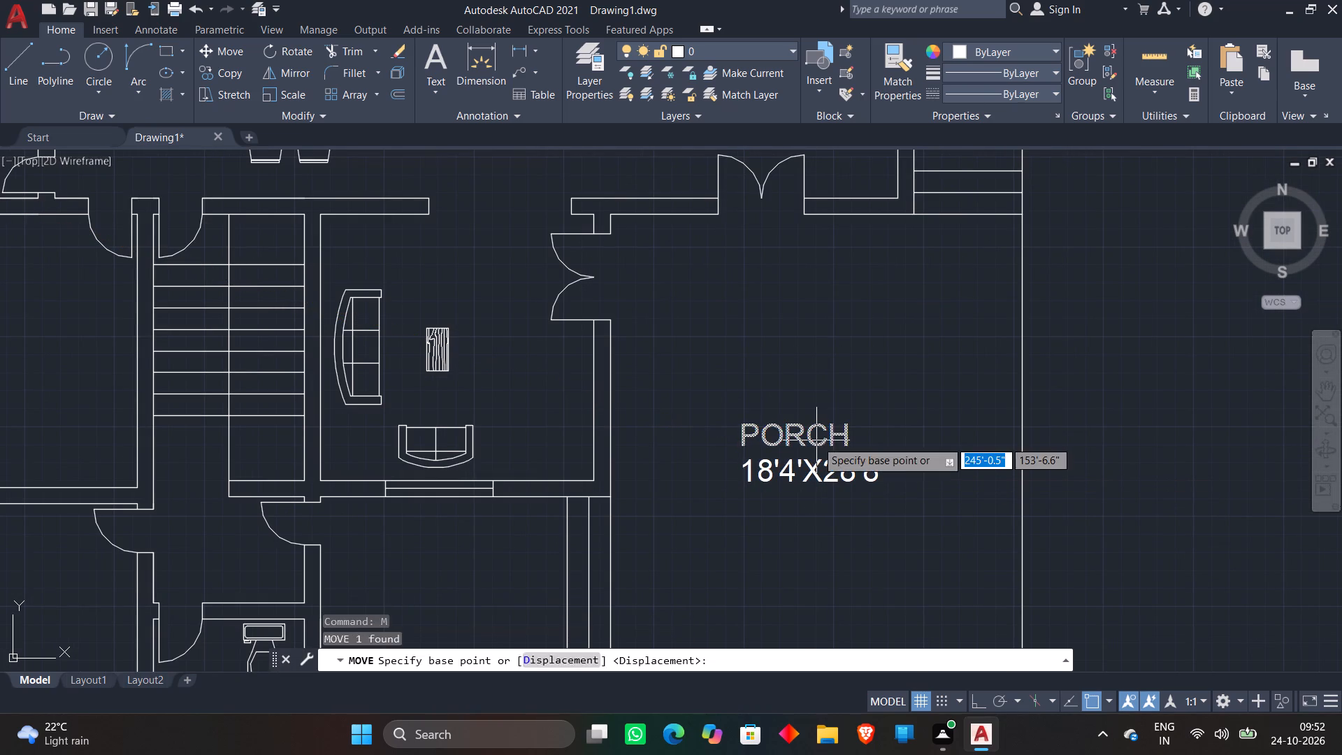
click(816, 440)
scroll(825, 436, up, 3)
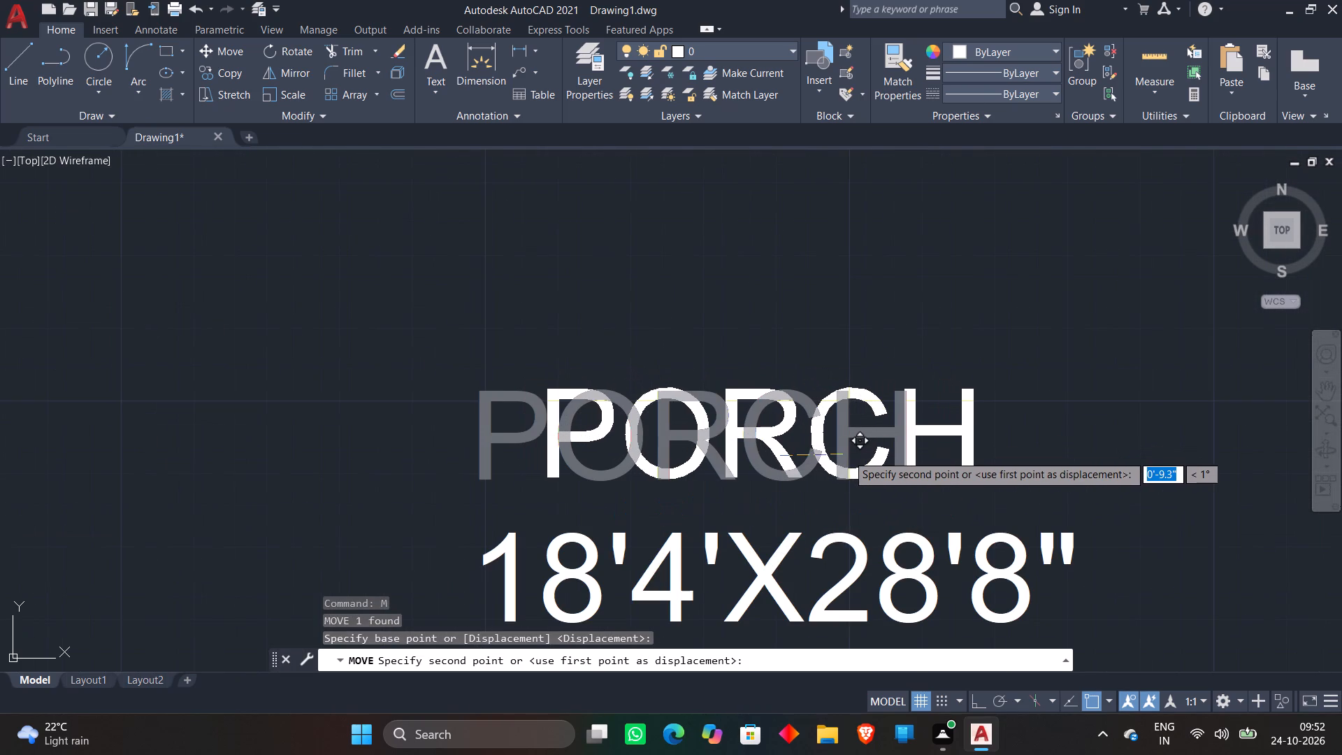
click(847, 454)
Move the DRAWING label with its size 12'8"X12'4" into the room beside the staircase, above its centre table.
scroll(883, 422, down, 5)
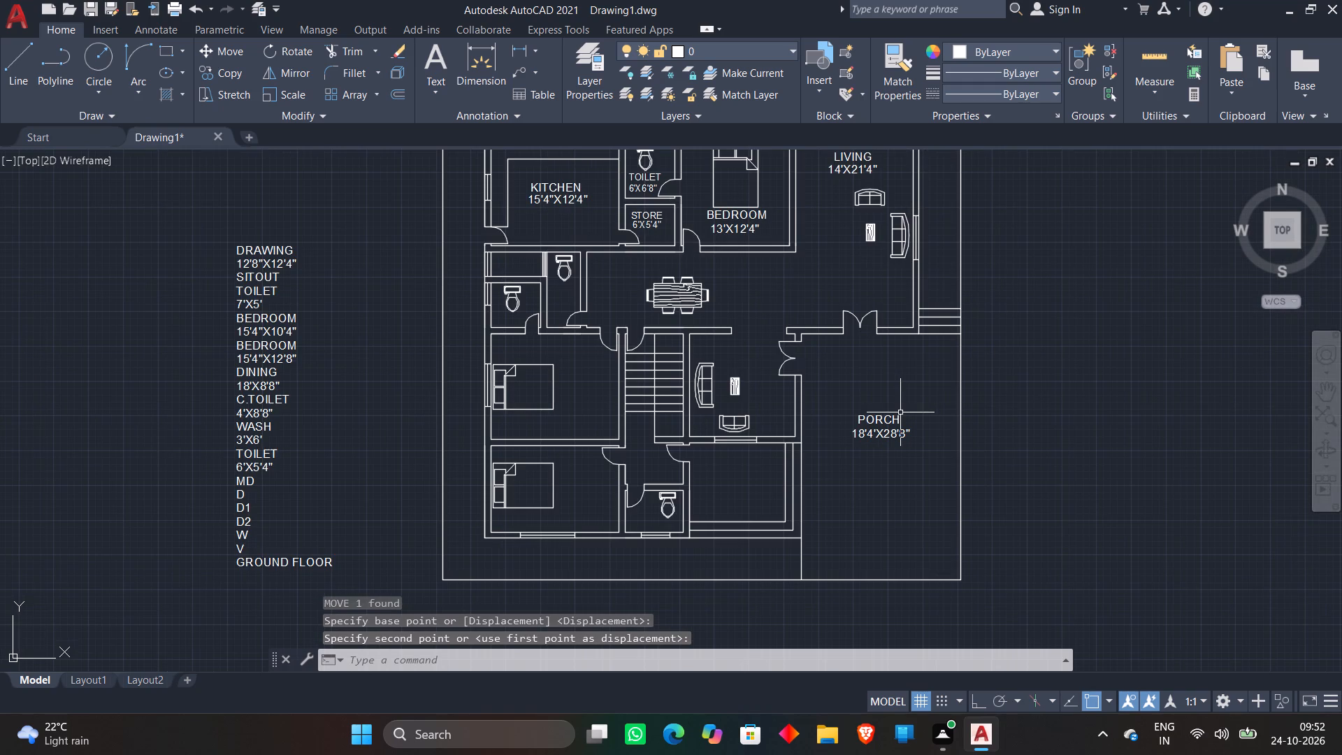
scroll(900, 412, down, 3)
scroll(780, 410, up, 3)
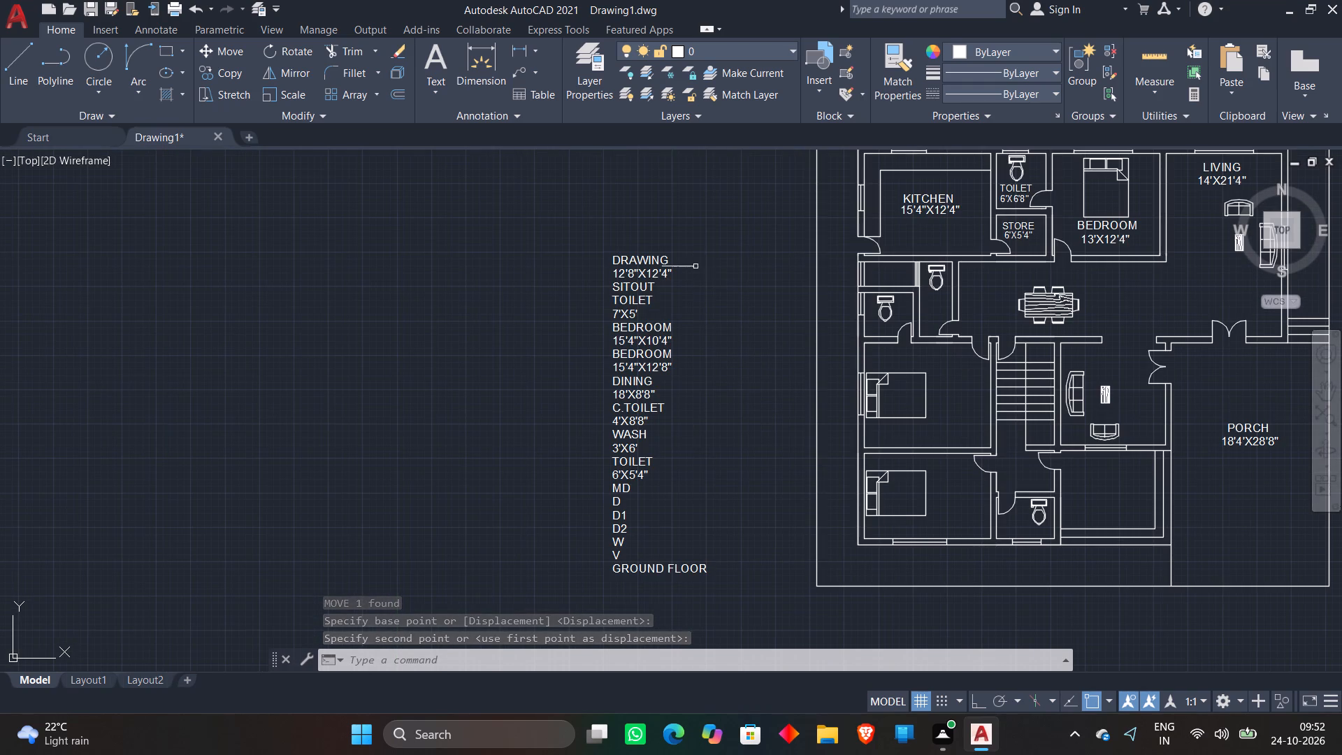
click(672, 273)
click(651, 261)
text(M)
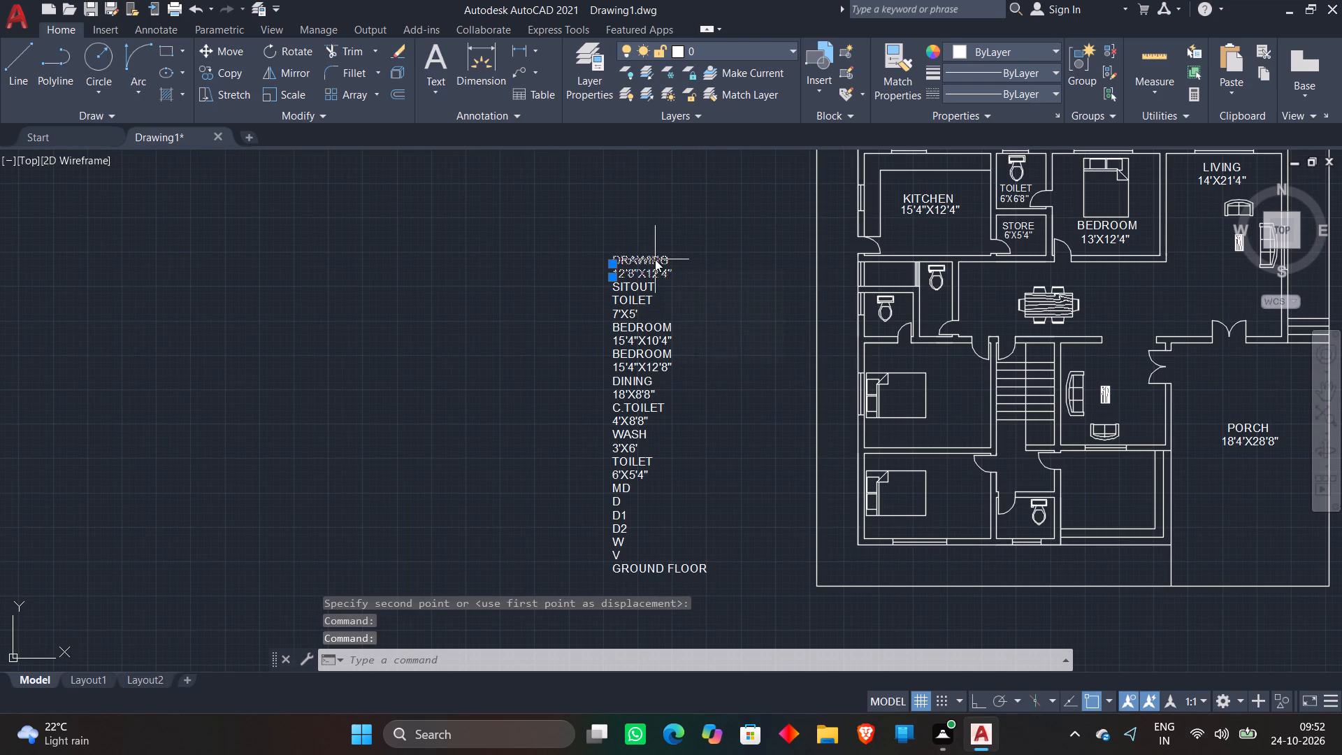
key(space)
click(635, 261)
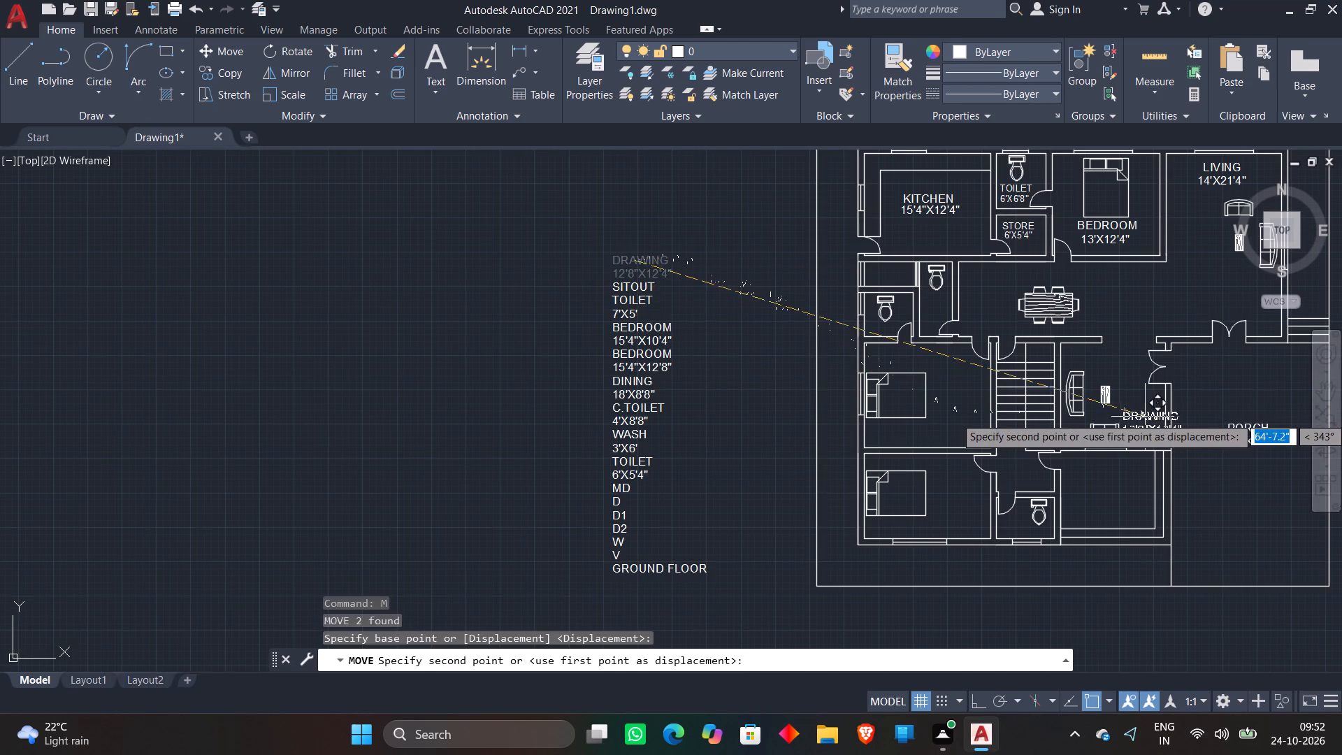
scroll(1130, 398, up, 4)
scroll(1076, 386, down, 3)
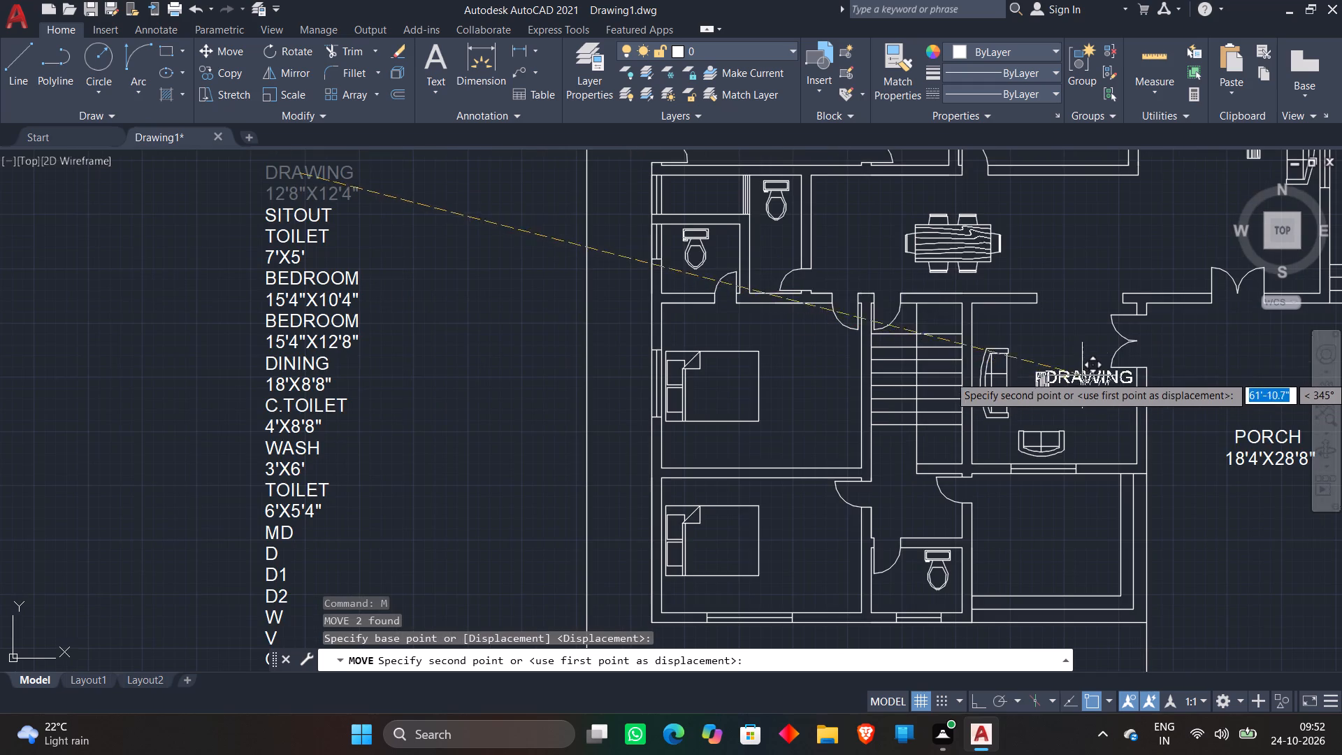
scroll(1044, 322, up, 3)
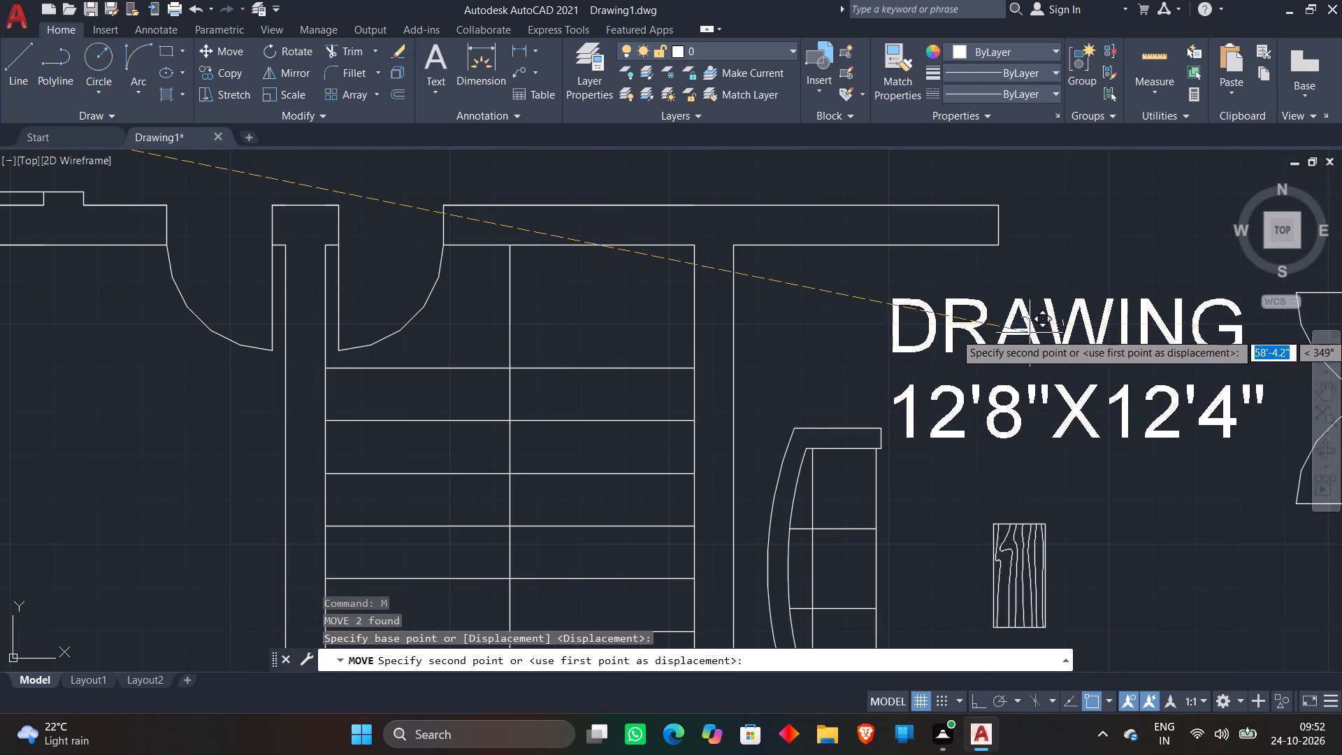
click(1031, 333)
key(space)
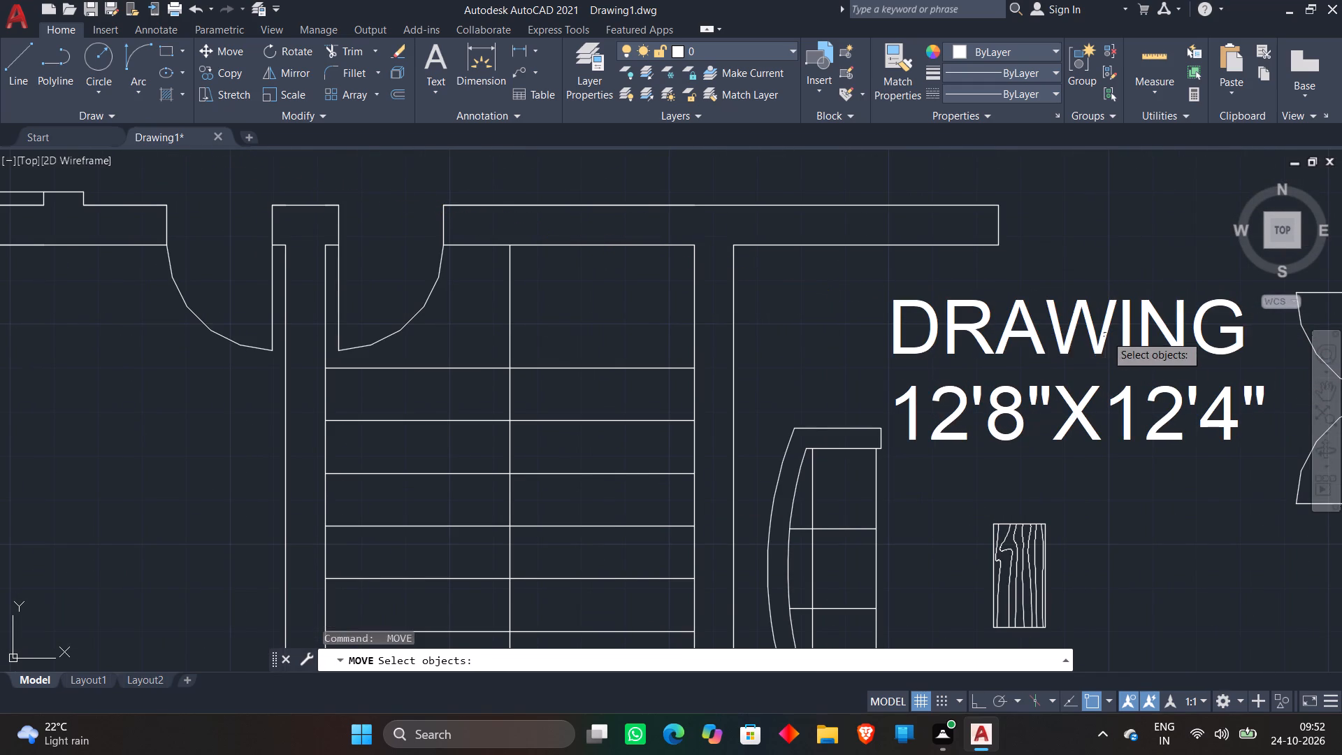
scroll(1106, 335, down, 3)
key(space)
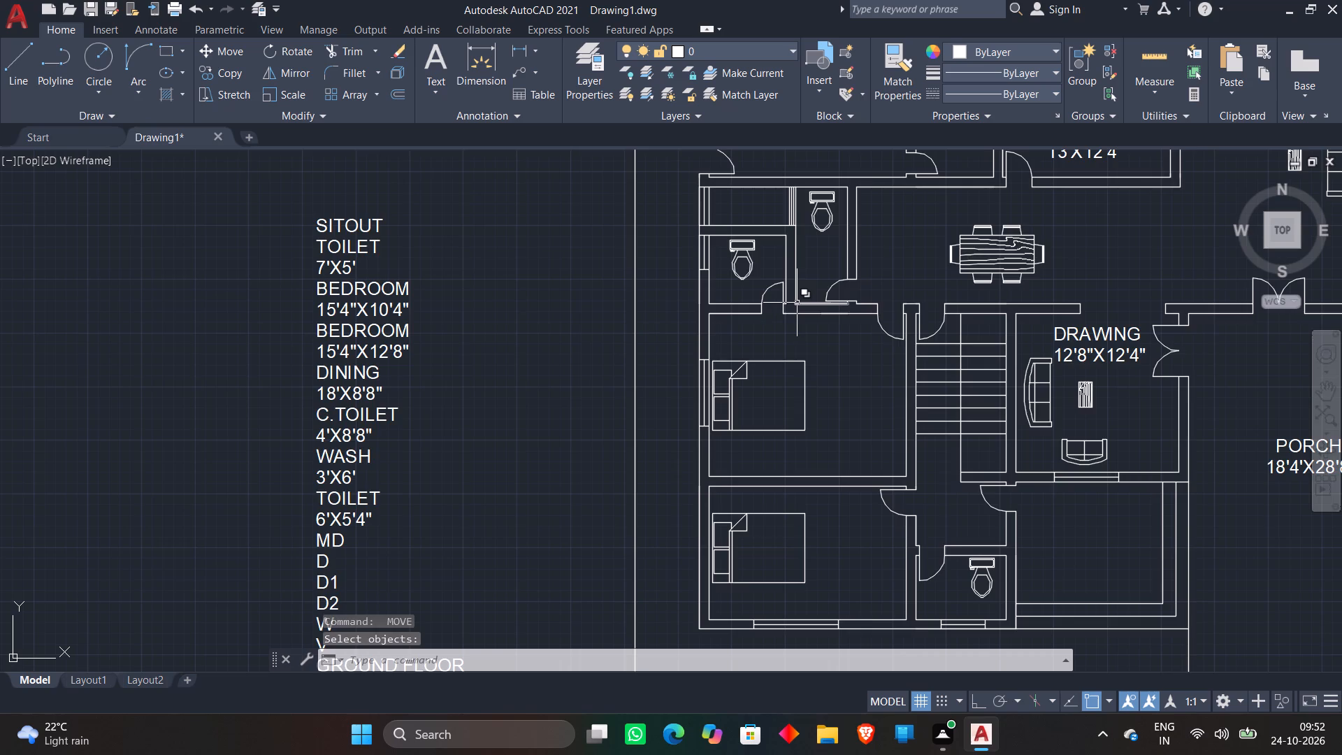
Move the SITOUT label into the middle of the space below the drawing room.
scroll(797, 303, down, 2)
scroll(612, 265, up, 3)
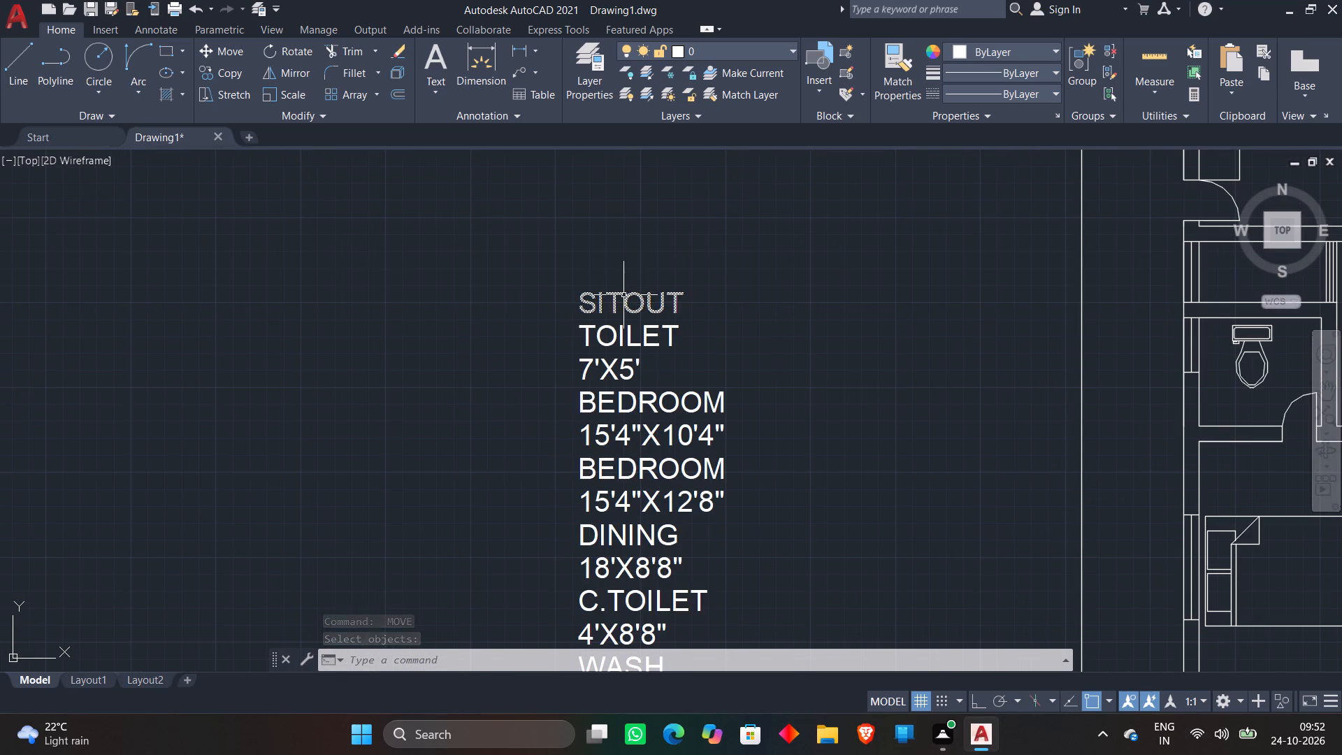
click(623, 295)
text(M)
key(space)
click(628, 299)
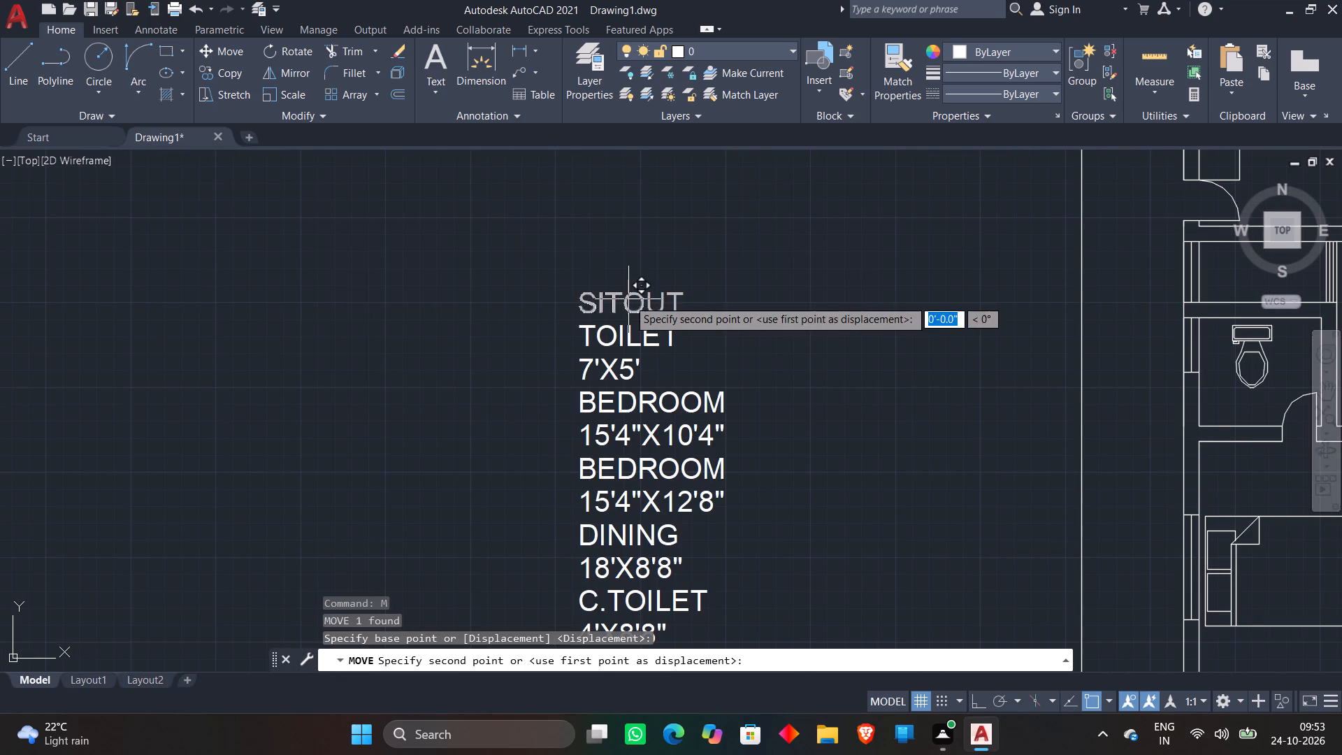
scroll(923, 324, down, 2)
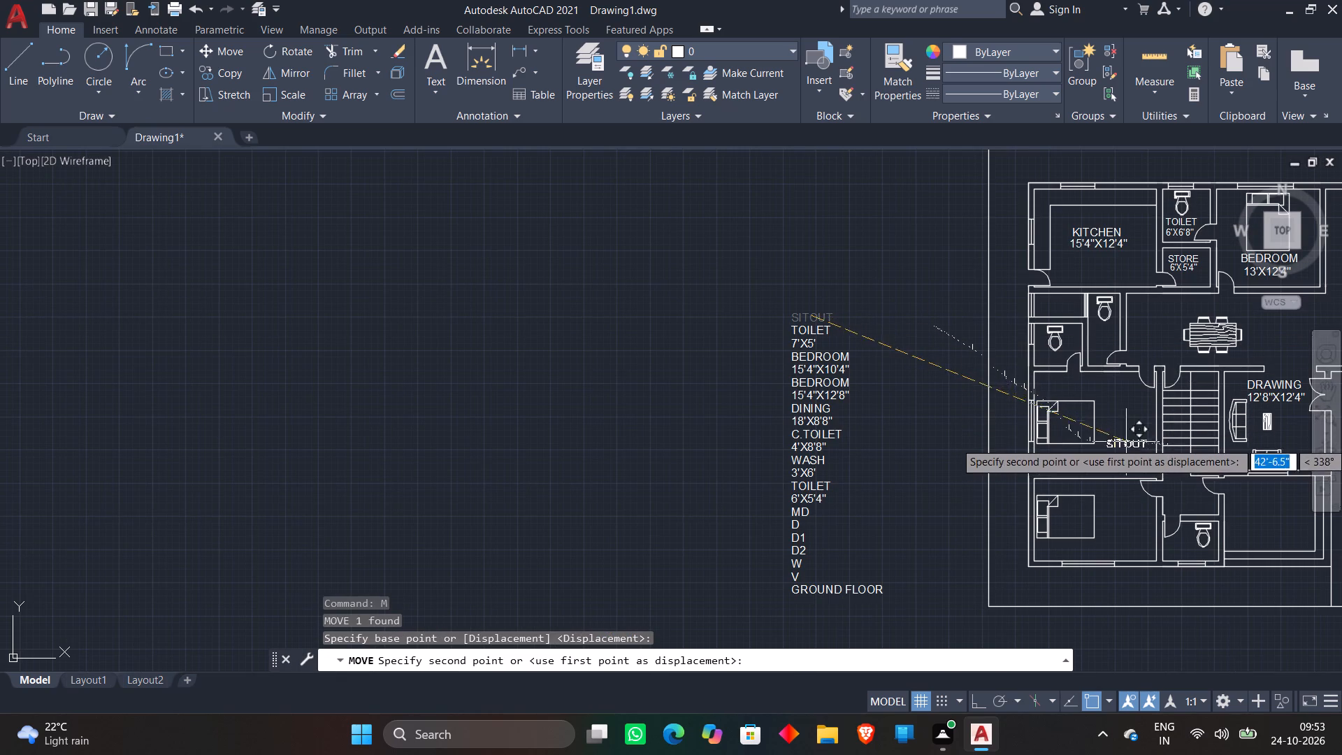
middle_drag(1250, 510, 967, 473)
scroll(979, 471, up, 1)
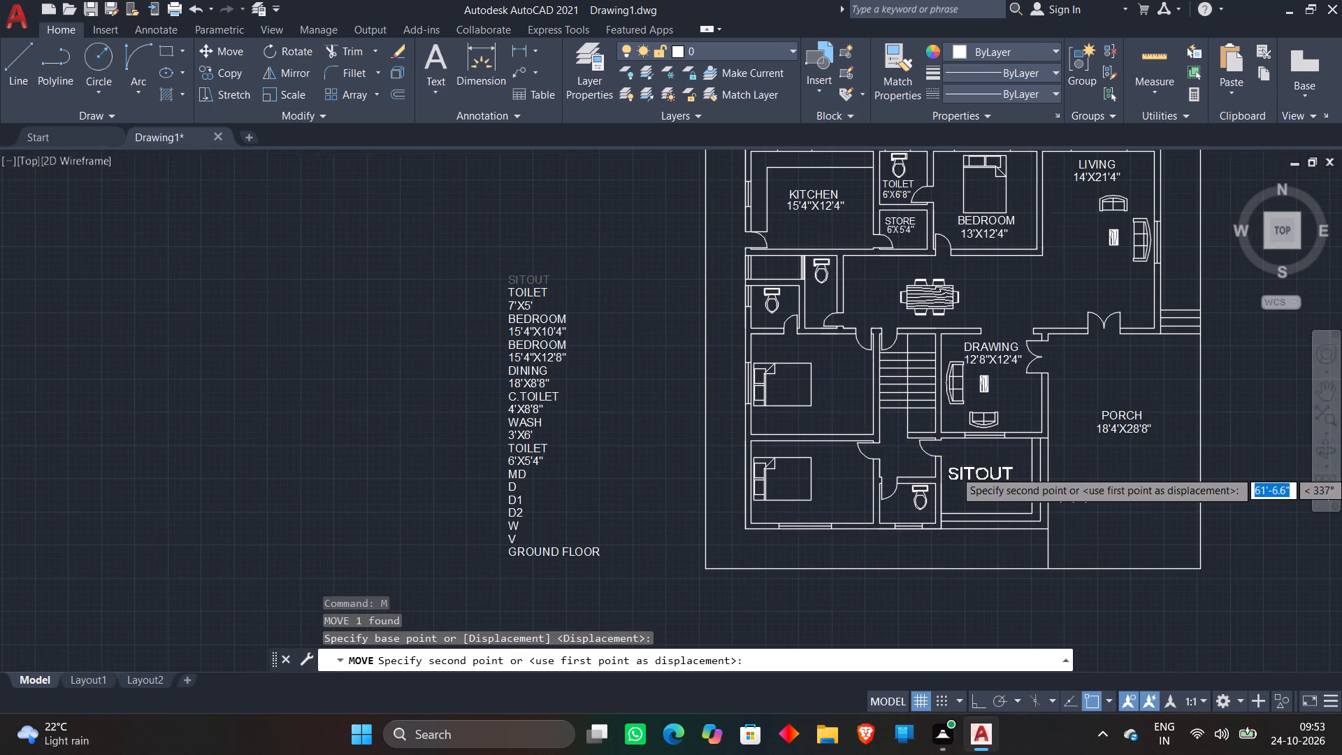
scroll(979, 470, up, 3)
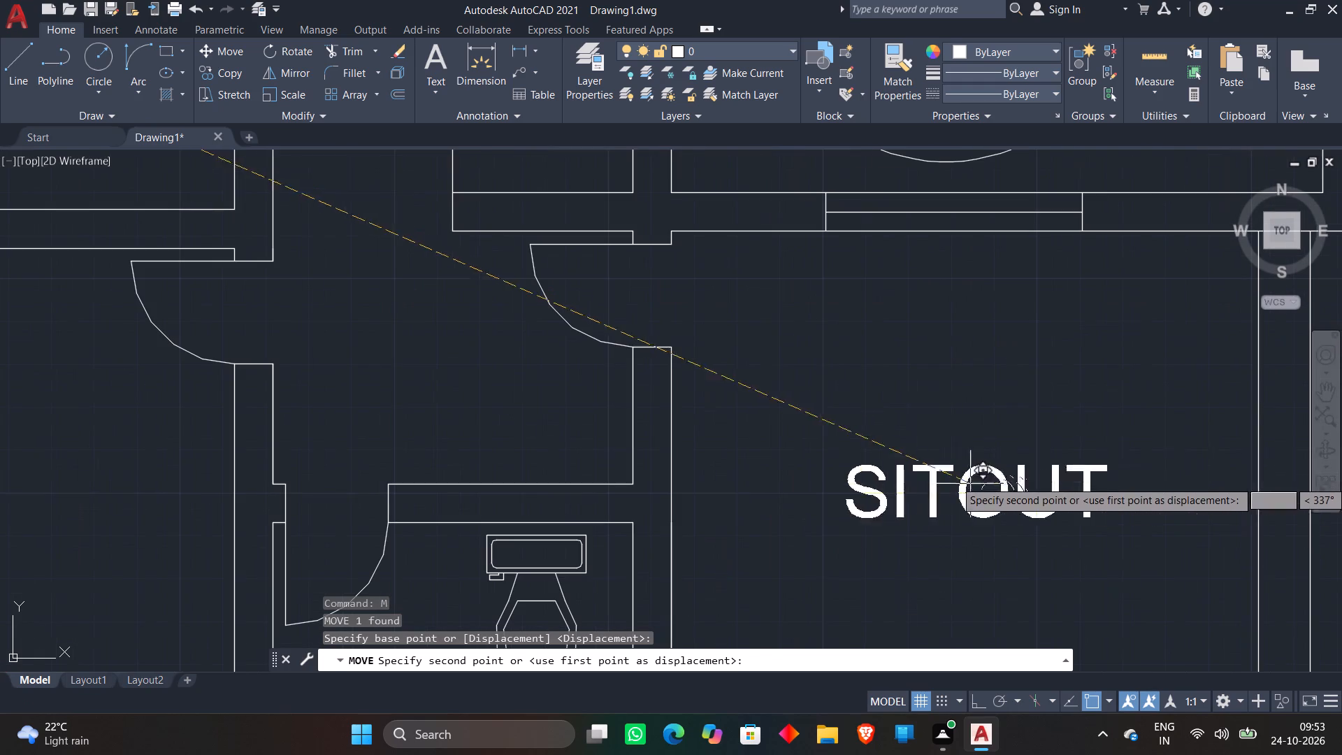
click(977, 447)
Move the TOILET label with its size 7'X5' into the small toilet next to the SITOUT, below the toilet fixture.
scroll(1013, 396, down, 4)
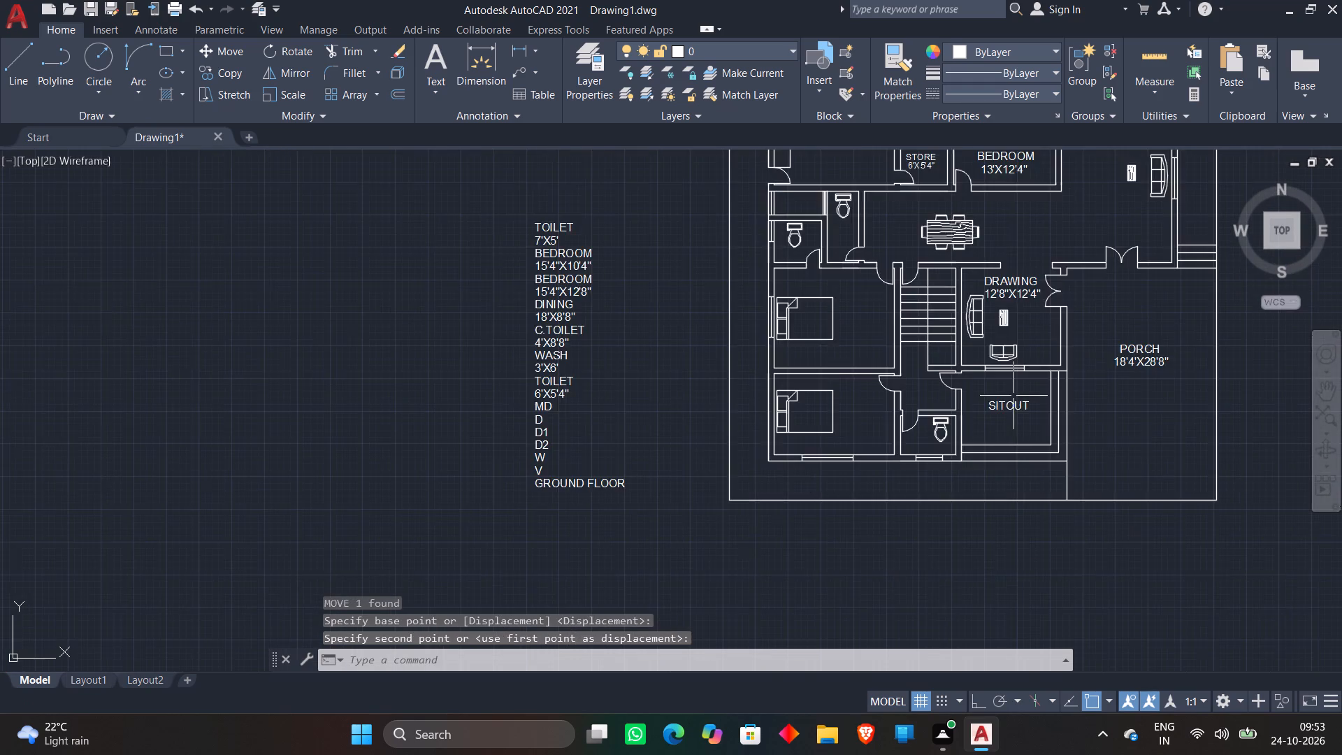
scroll(1014, 395, down, 1)
scroll(990, 333, down, 2)
scroll(913, 321, up, 4)
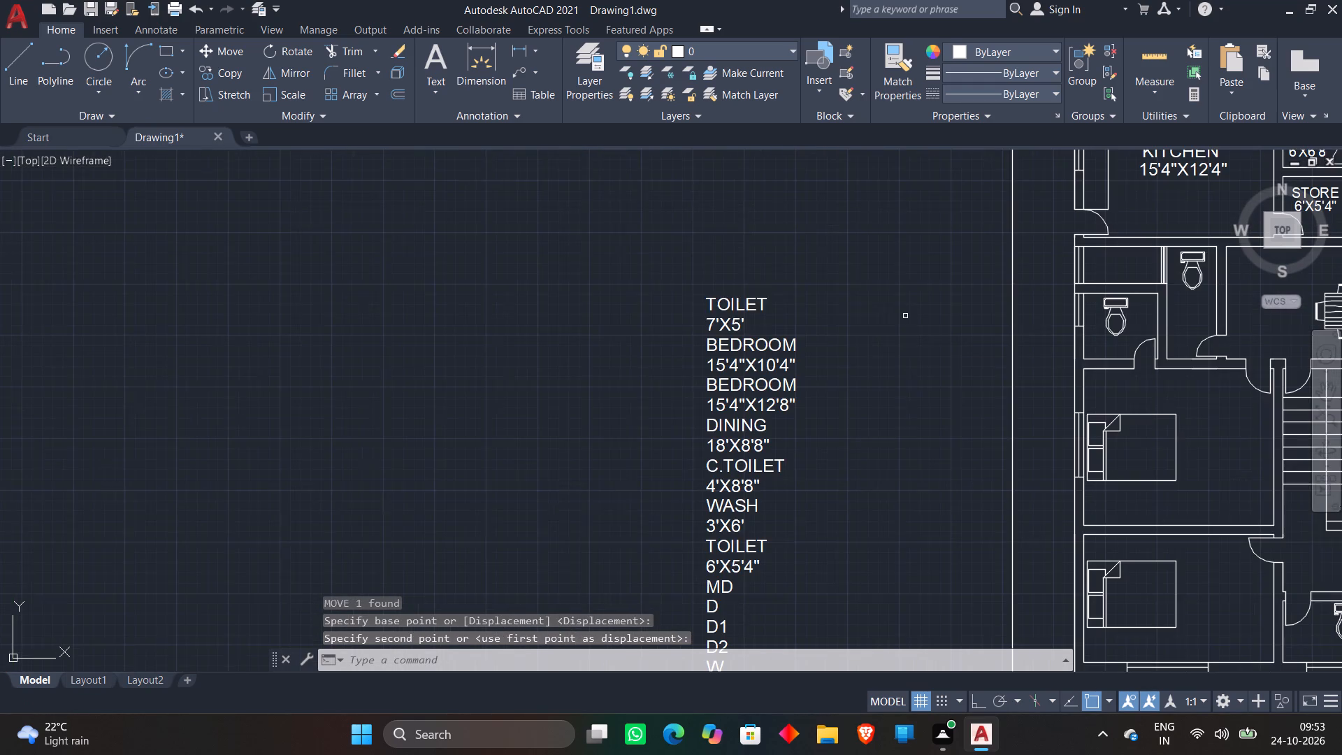
click(727, 302)
click(728, 320)
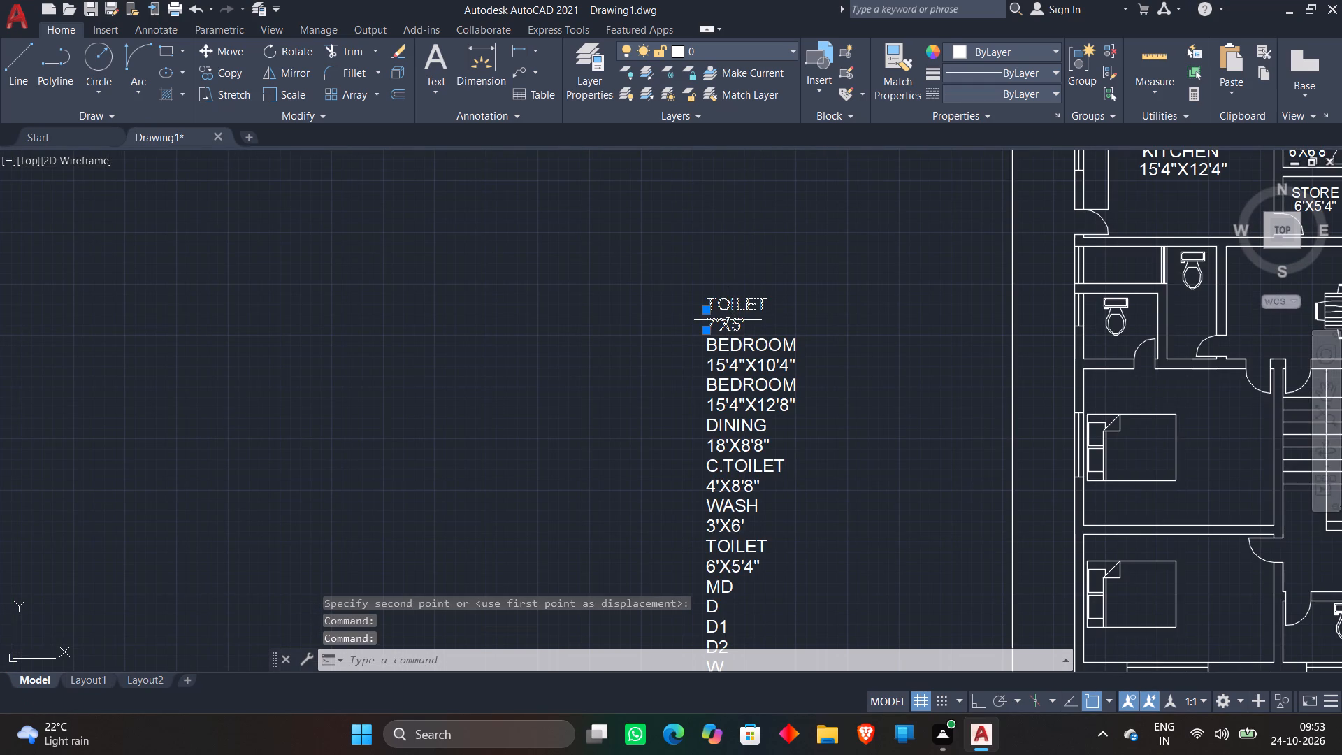
text(M)
key(space)
click(728, 320)
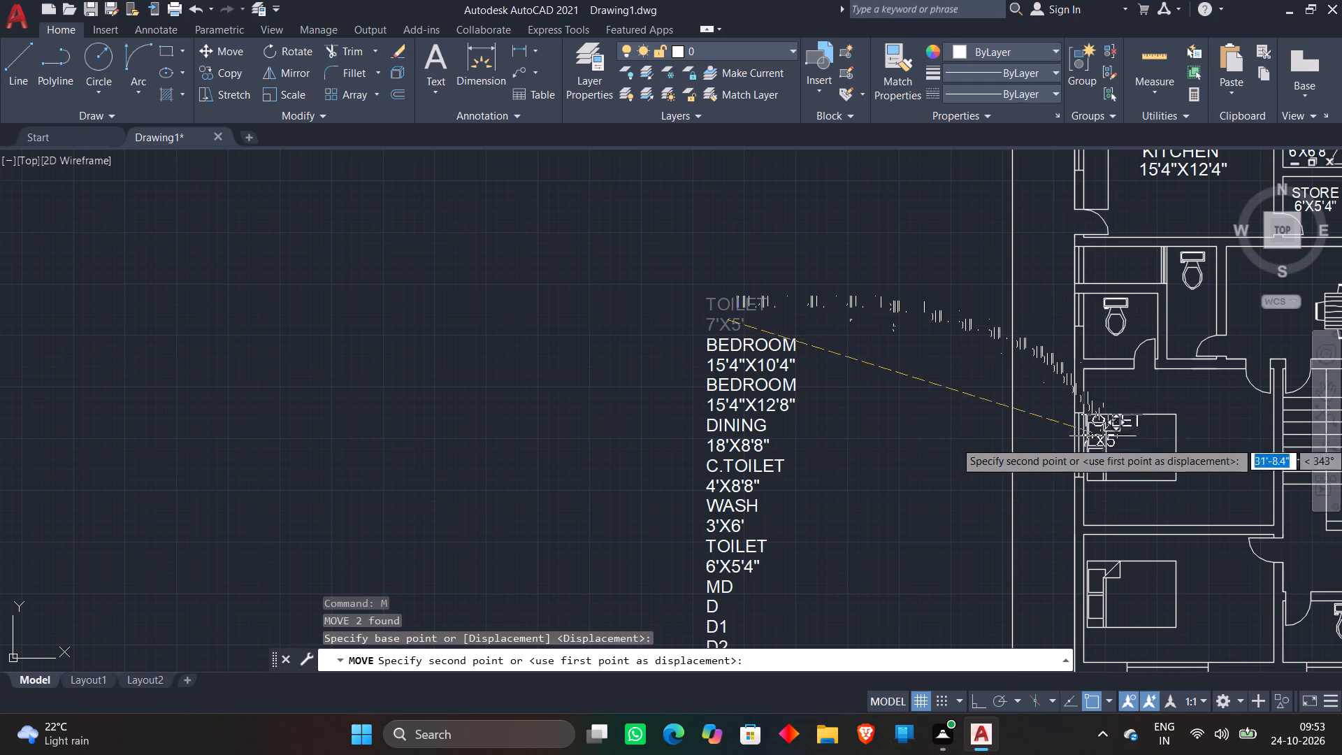
middle_drag(980, 450, 568, 248)
scroll(568, 248, up, 1)
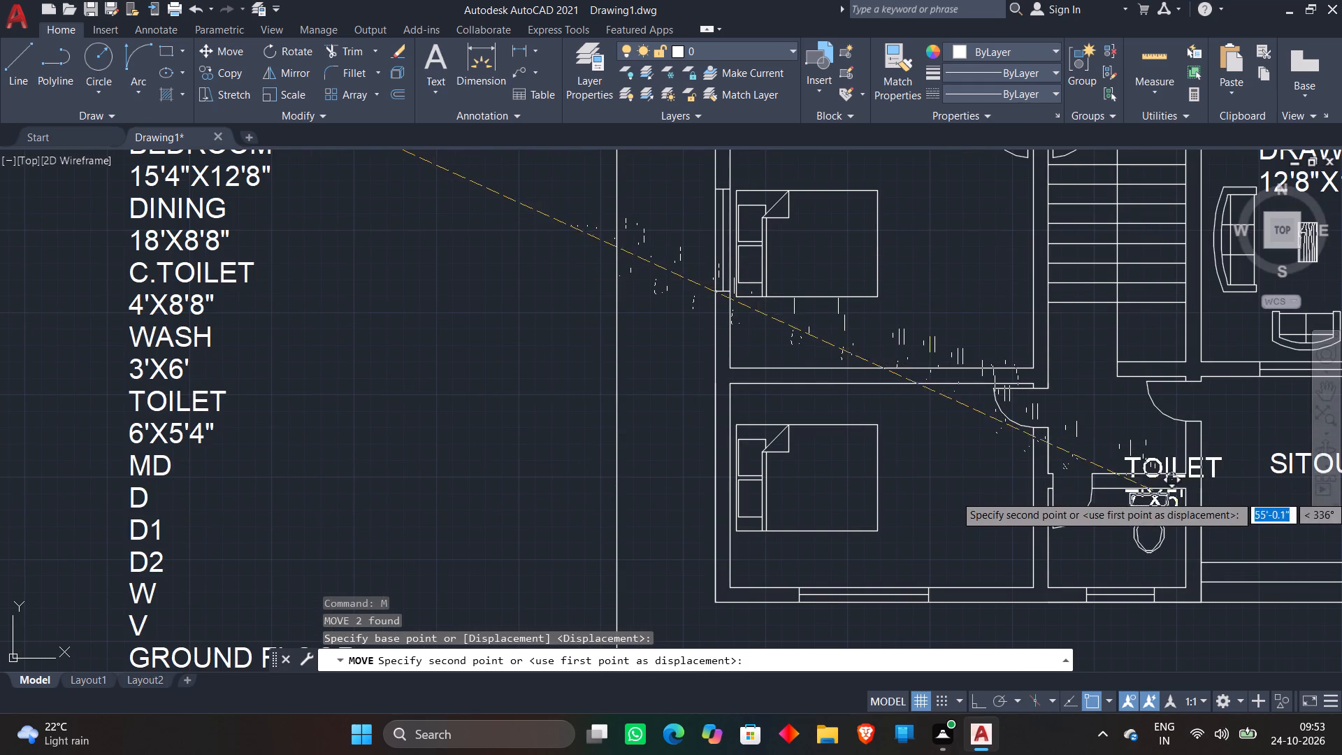
scroll(1132, 542, up, 3)
middle_drag(1020, 531, 883, 333)
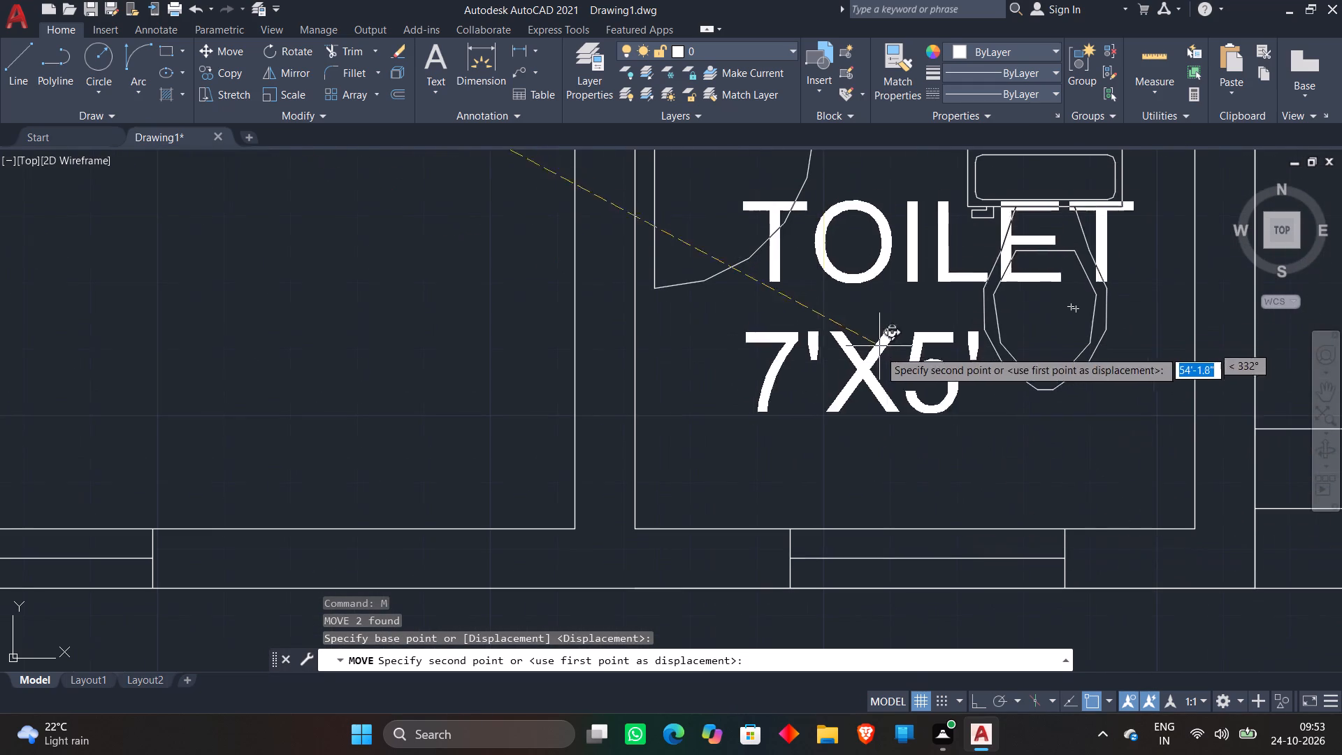
click(832, 431)
Scale down the TOILET label and its size 7'X5' together so they fit inside the small toilet.
click(854, 350)
click(912, 357)
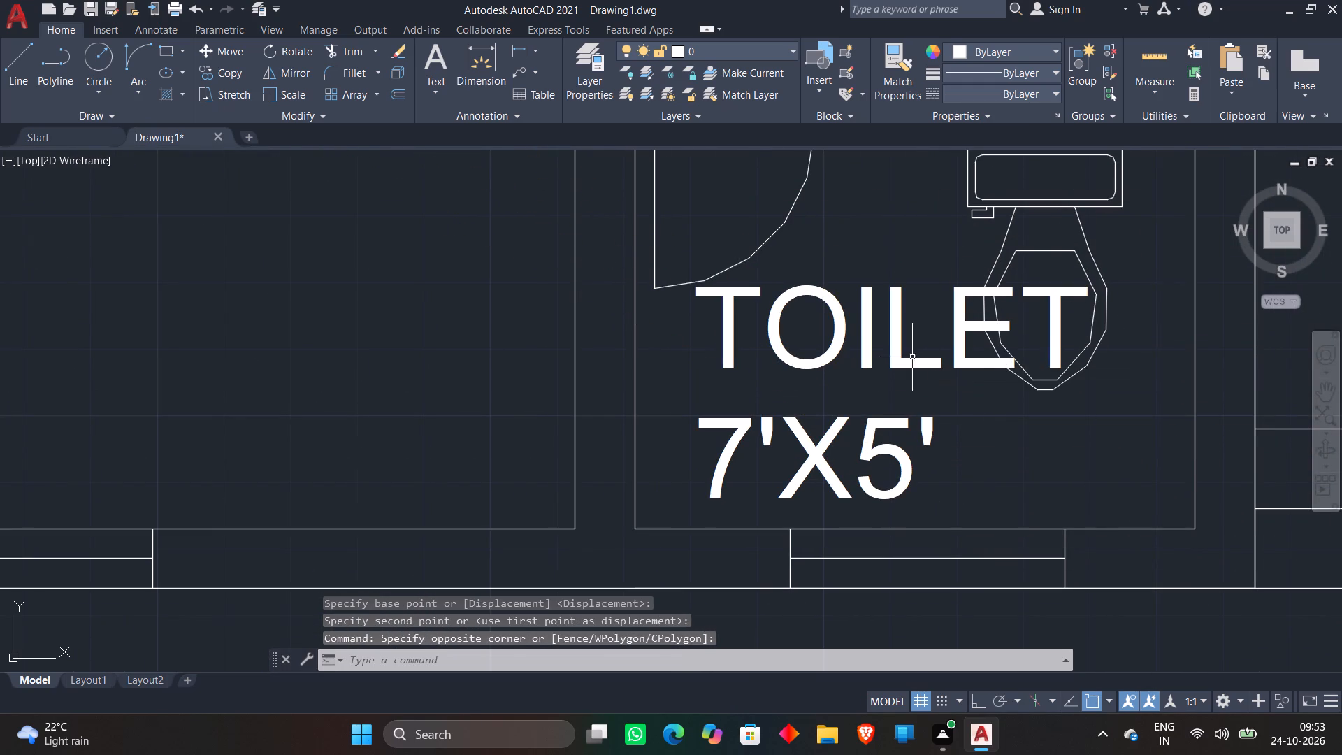
click(911, 400)
click(816, 322)
click(858, 445)
click(742, 433)
right_click(860, 391)
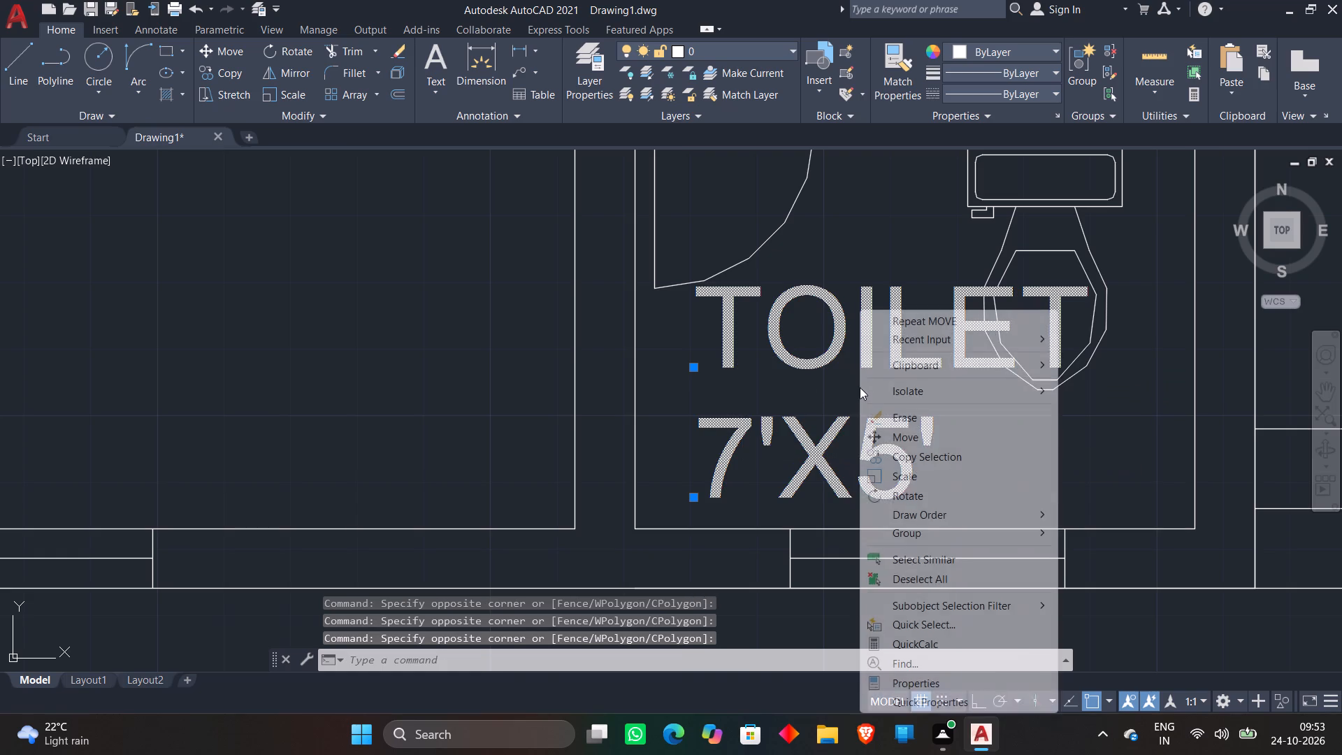
click(902, 473)
click(867, 391)
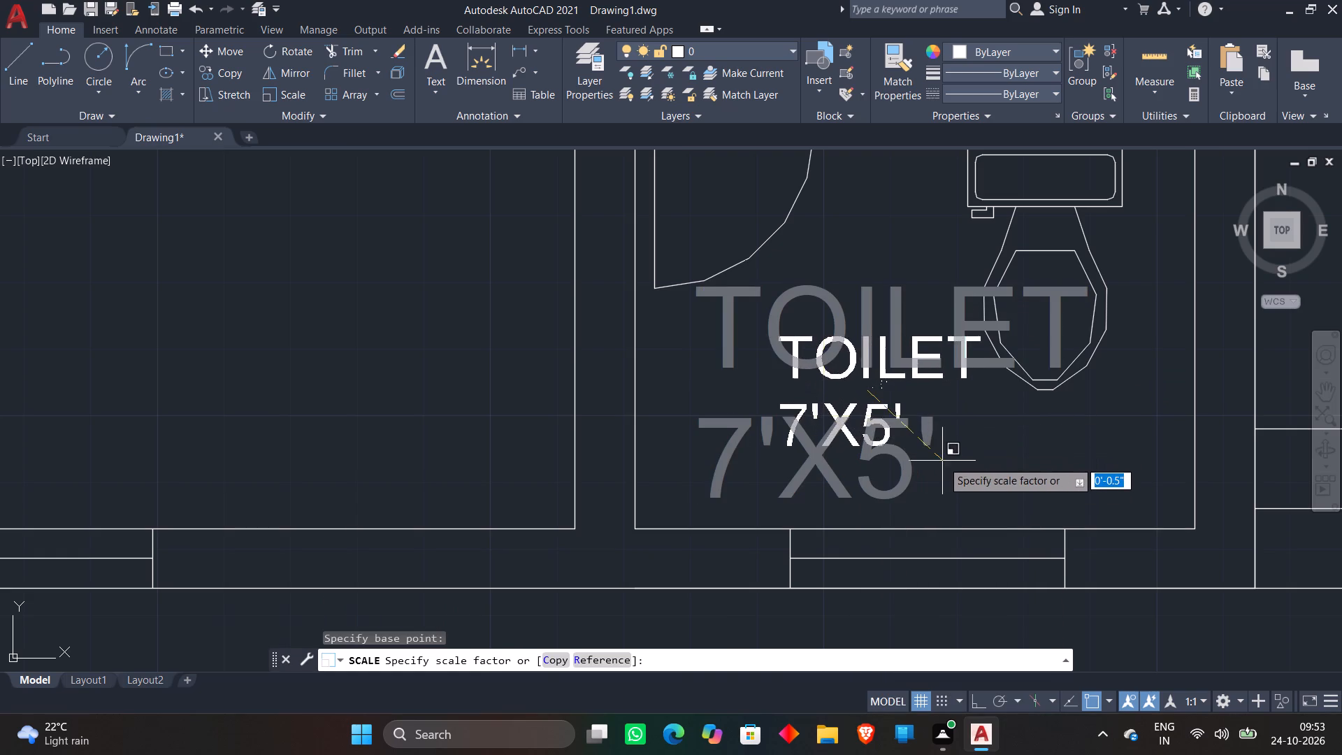
click(969, 465)
Shift the reduced TOILET label and its 7'X5' size clear of the toilet fixture, towards the room's left wall.
click(813, 326)
click(844, 424)
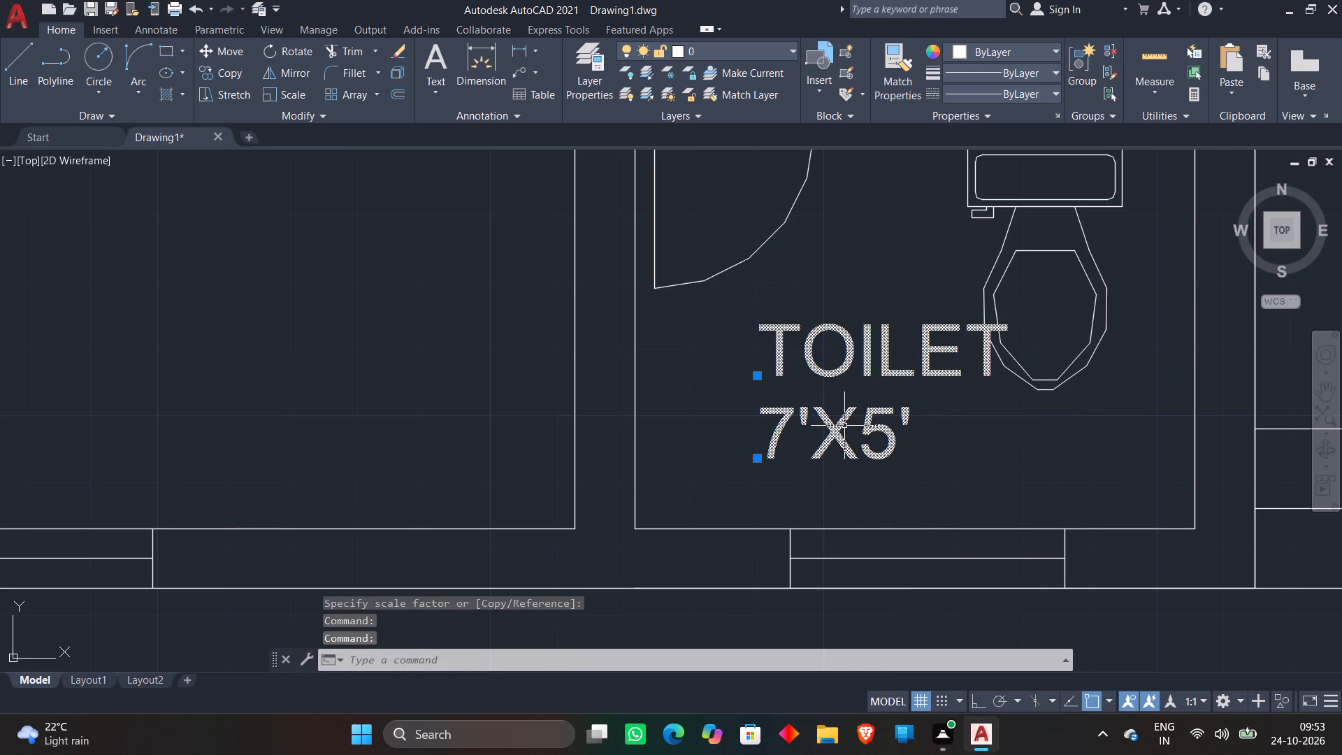
key(m)
key(space)
click(897, 426)
click(821, 439)
Move the 7'X5' text slightly right so it sits centred under the TOILET text.
click(770, 435)
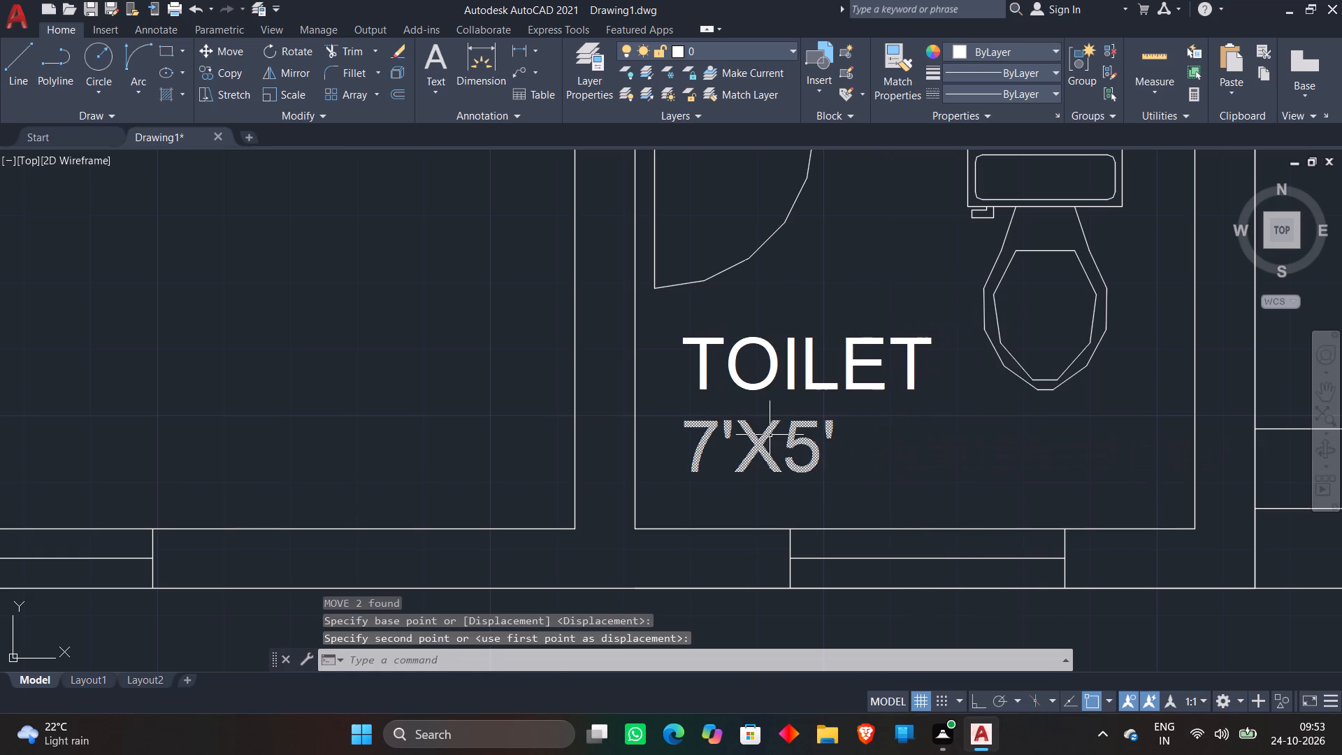
key(m)
key(space)
click(793, 452)
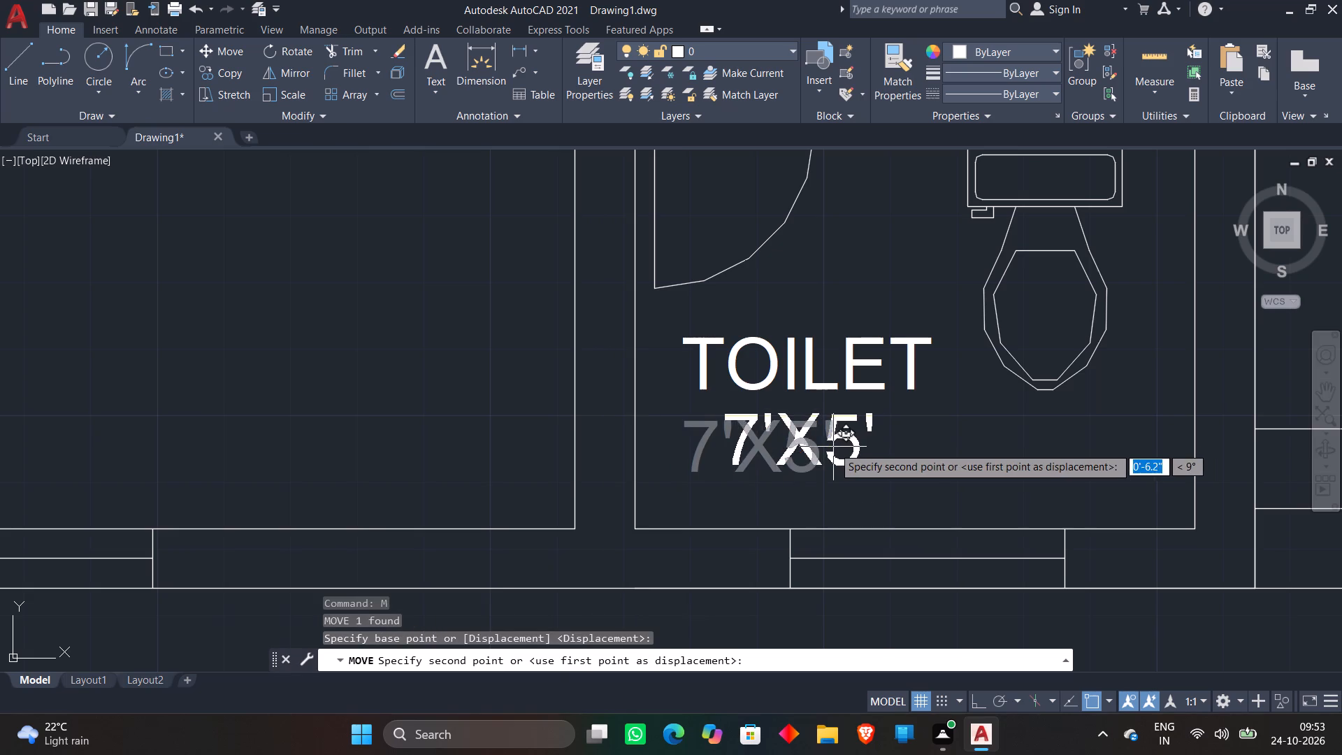
click(838, 450)
Move the BEDROOM label with its size 15'4"X10'4" beside the bed in the bottom bedroom.
scroll(929, 376, down, 3)
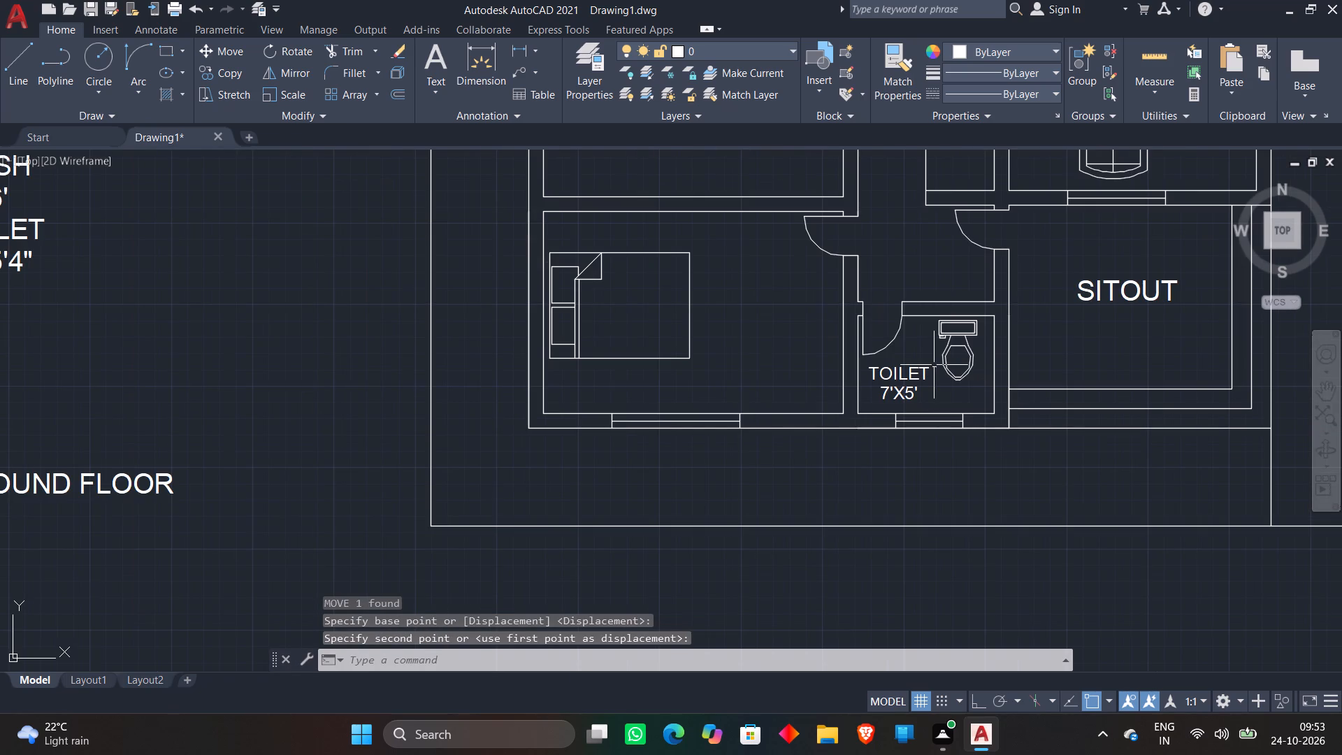
scroll(935, 365, down, 2)
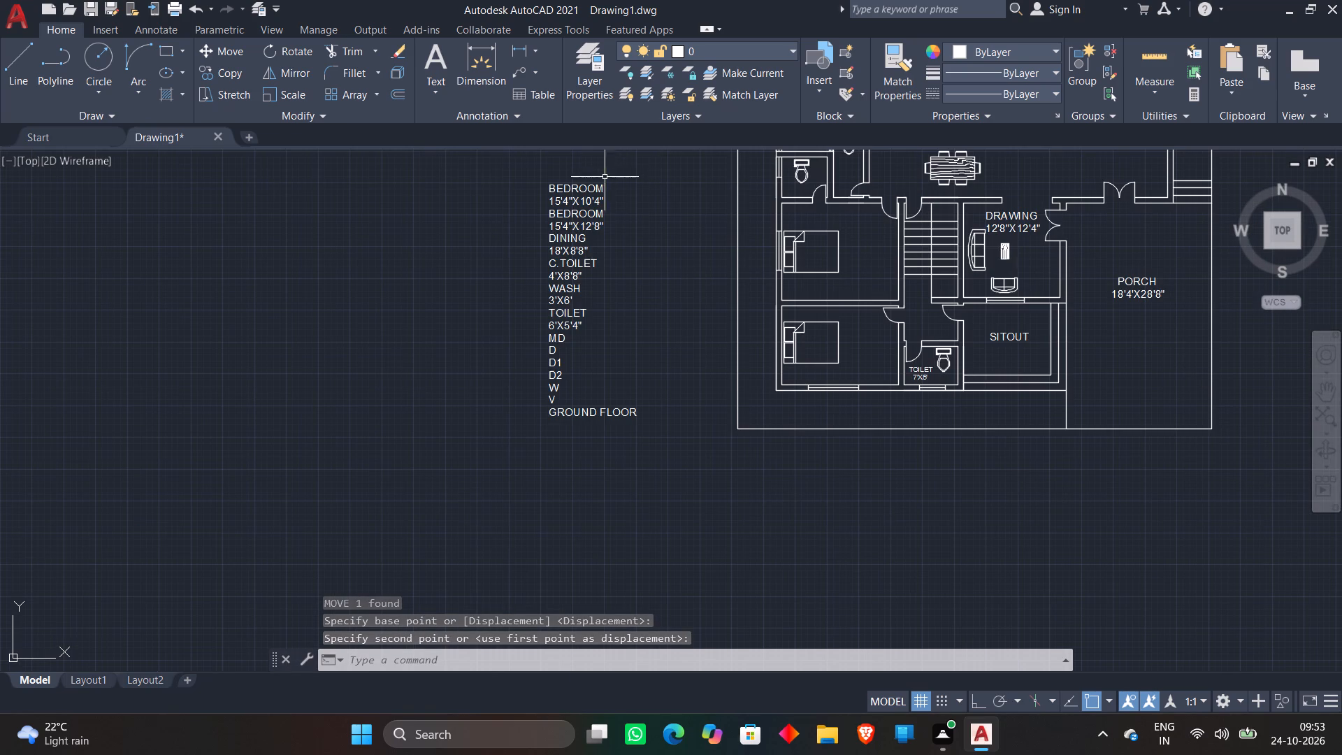
click(604, 177)
click(544, 201)
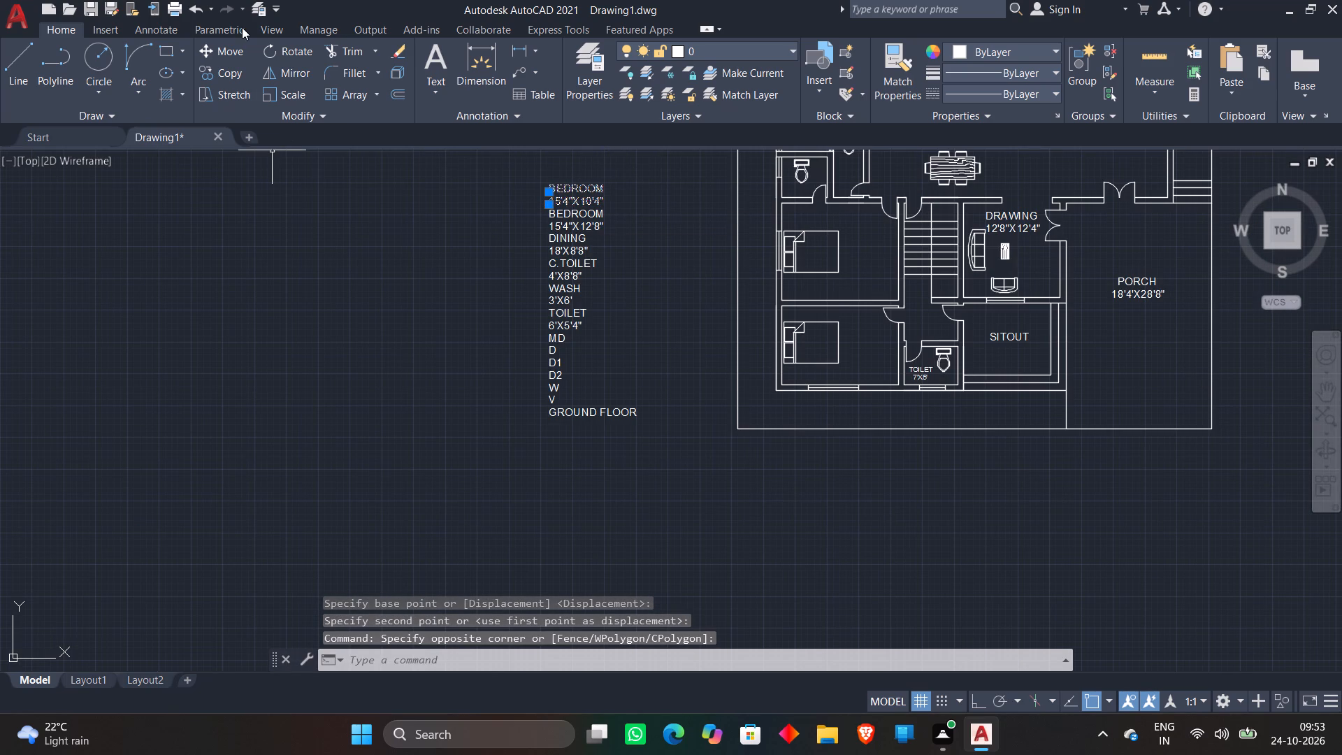
click(223, 57)
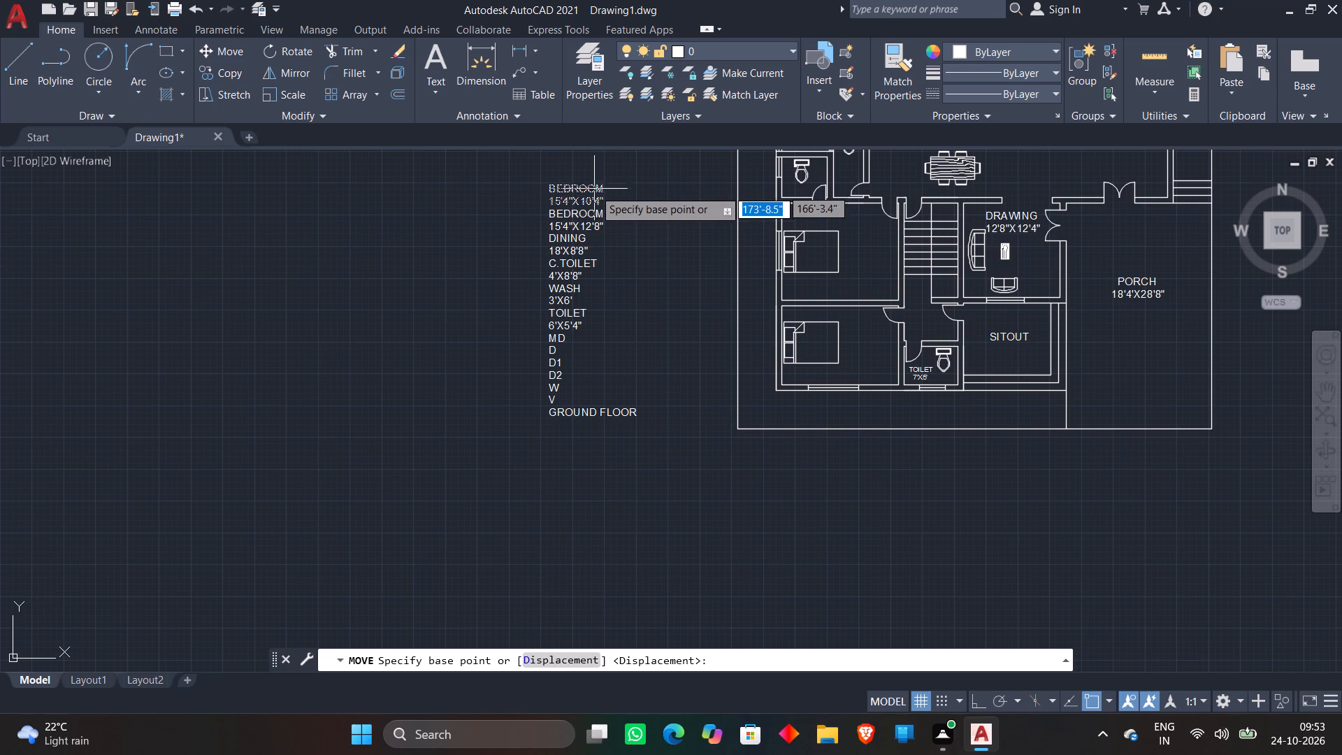
click(585, 194)
scroll(853, 329, up, 3)
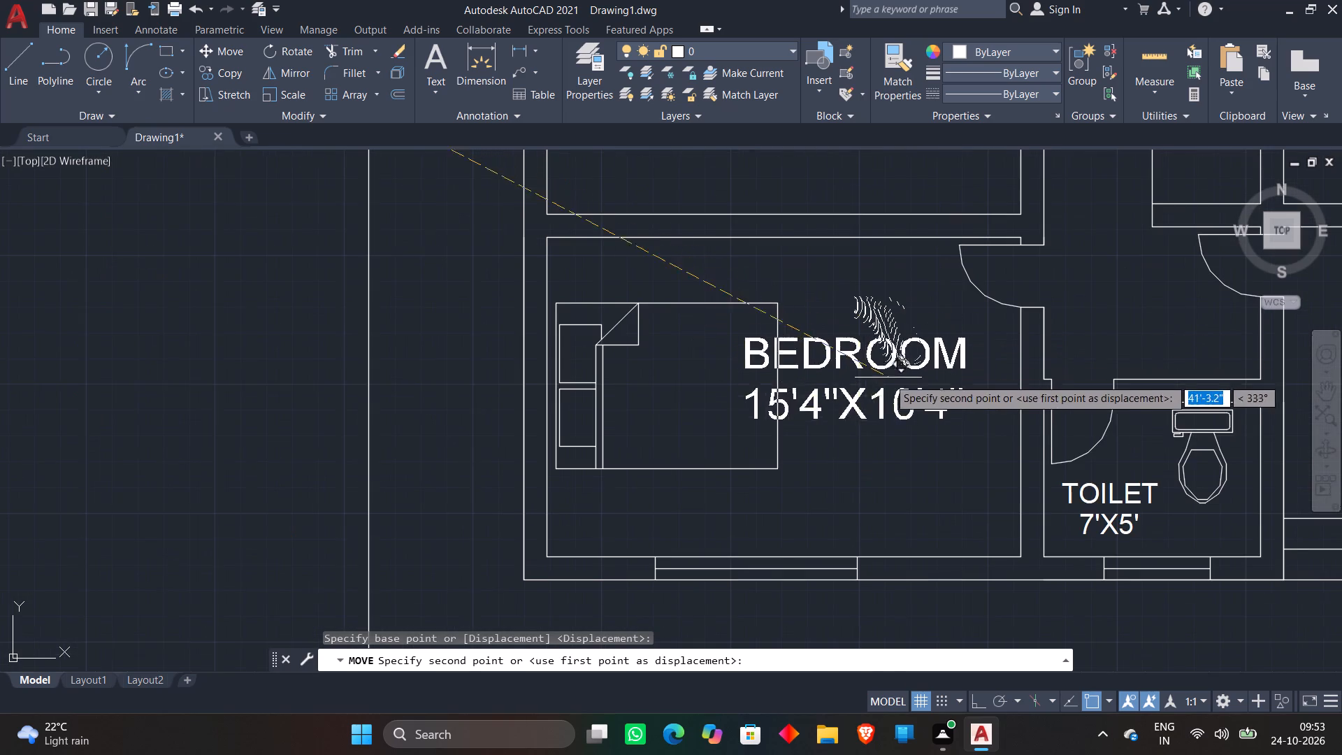
click(934, 428)
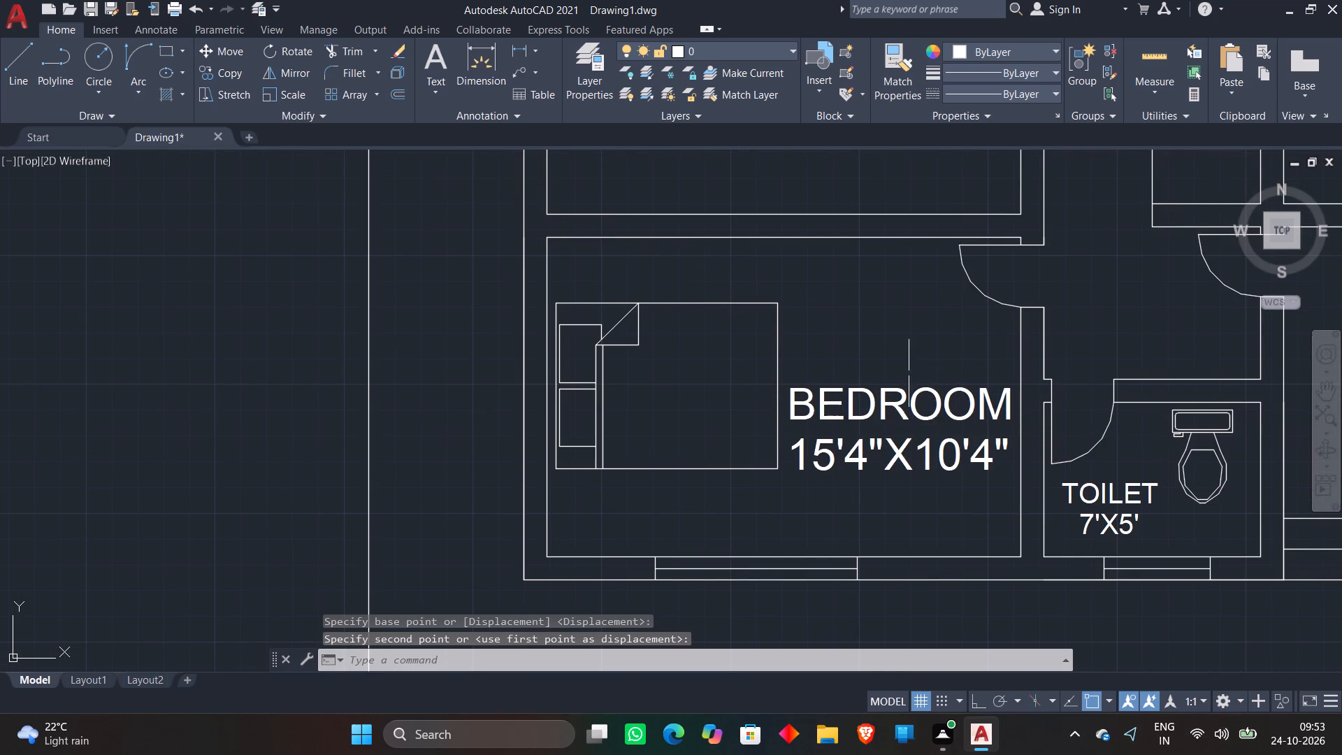
Move the BEDROOM label with its size 15'4"X12'8" beside the bed in the bedroom next to the staircase.
scroll(909, 372, down, 4)
click(727, 304)
click(727, 291)
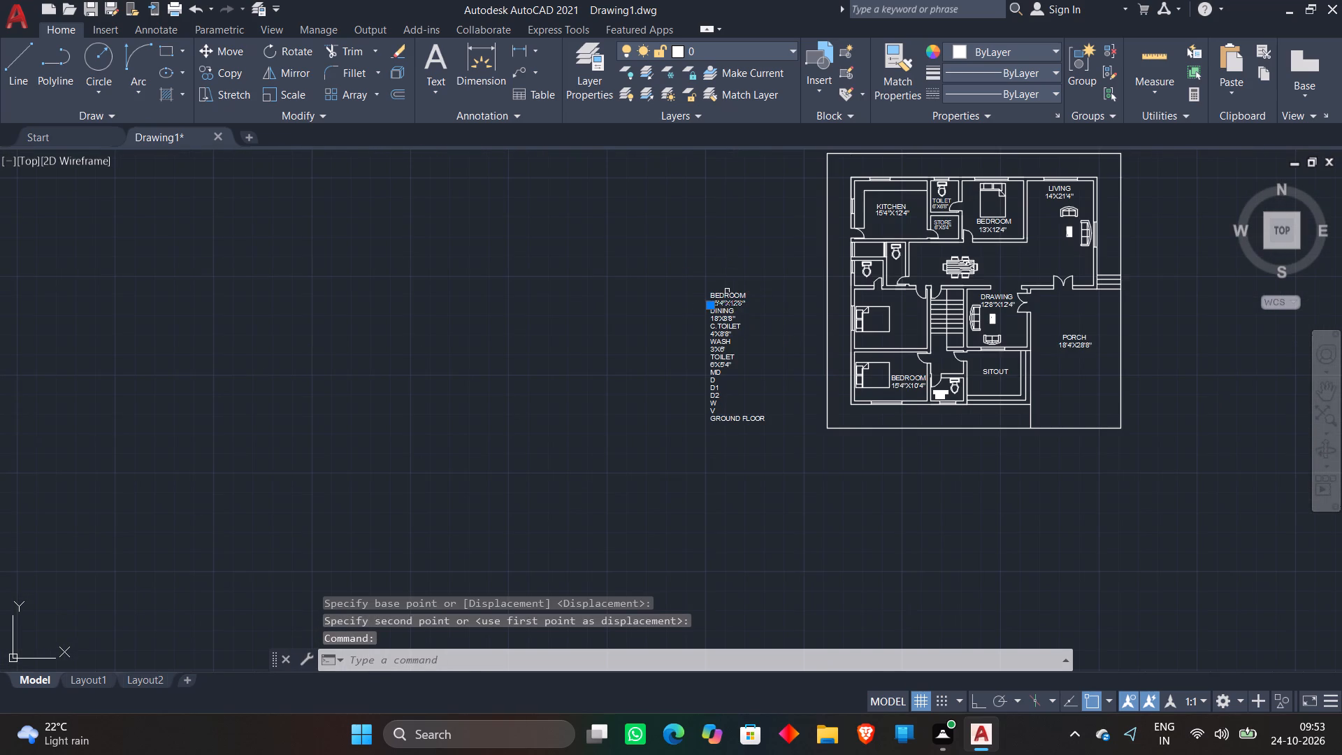
click(219, 47)
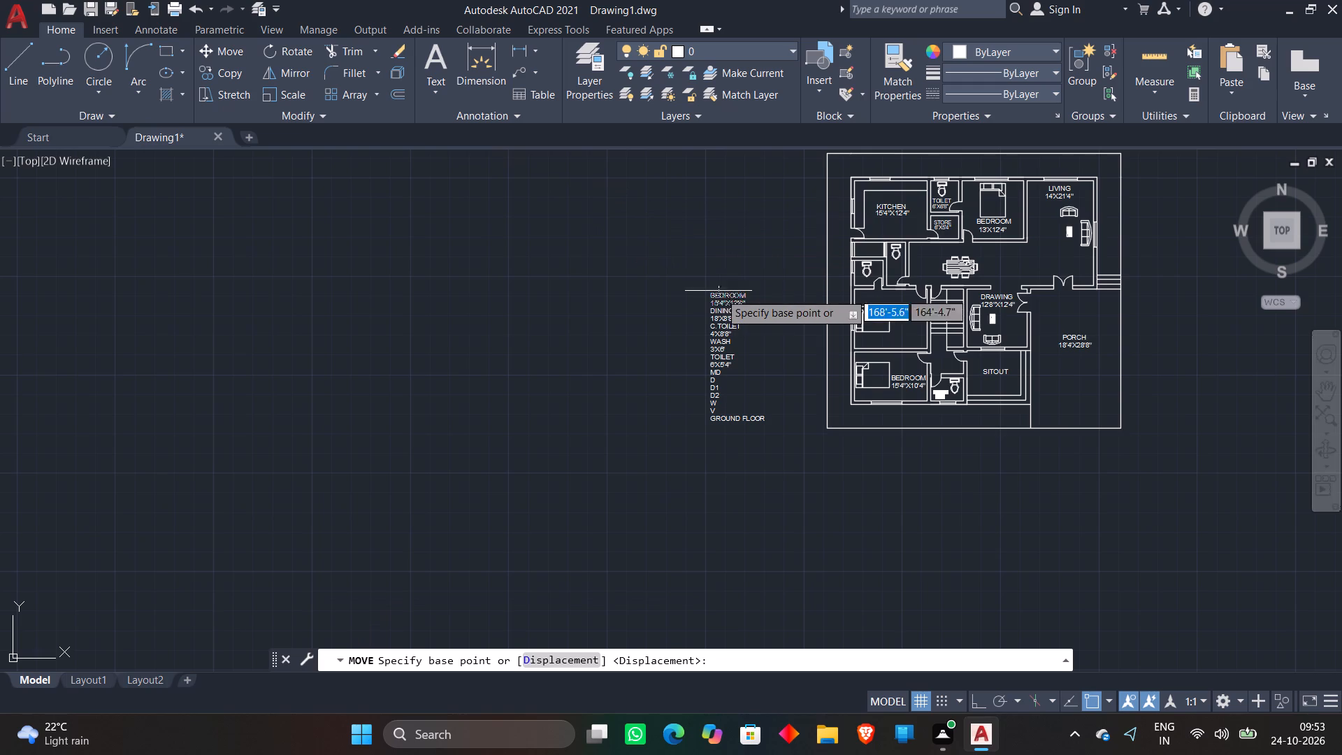
click(722, 299)
scroll(932, 315, up, 4)
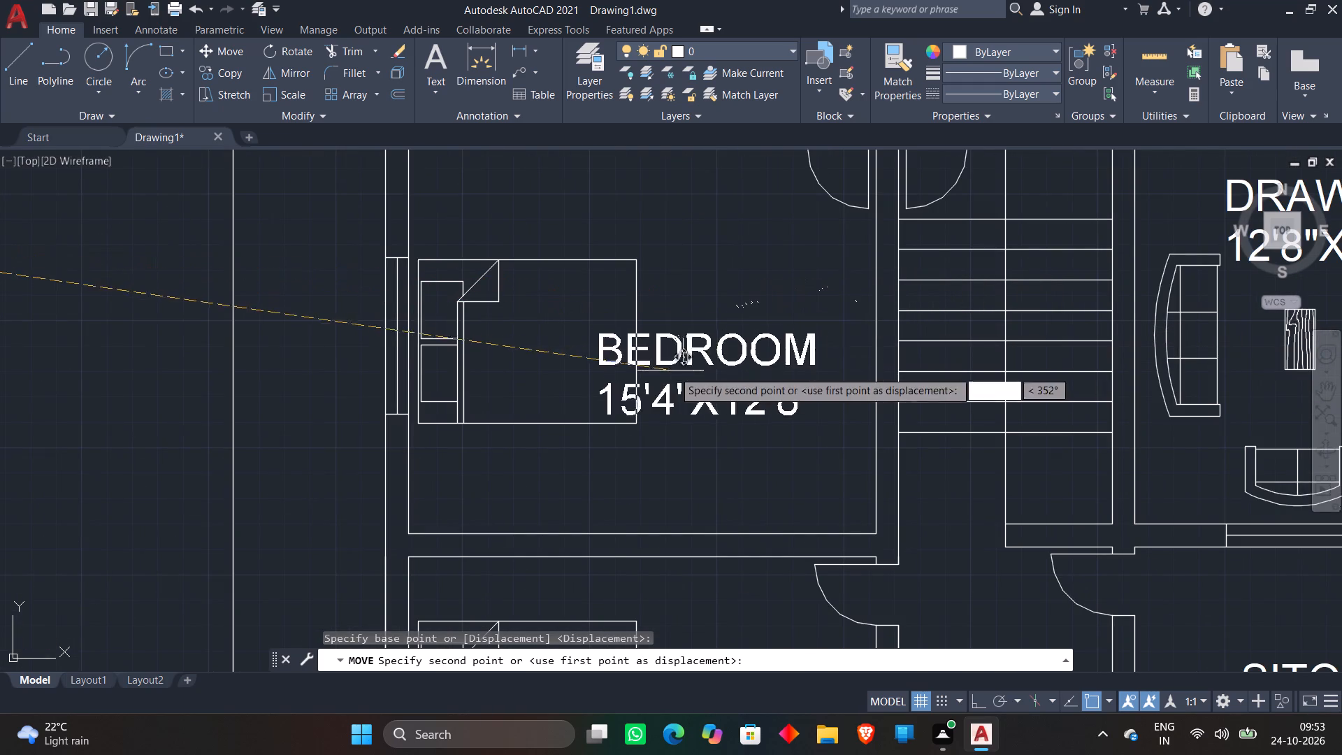
click(727, 341)
Move the DINING label with its size 18'X8'8" into the dining space, between the toilet wall and the dining table.
scroll(734, 305, down, 2)
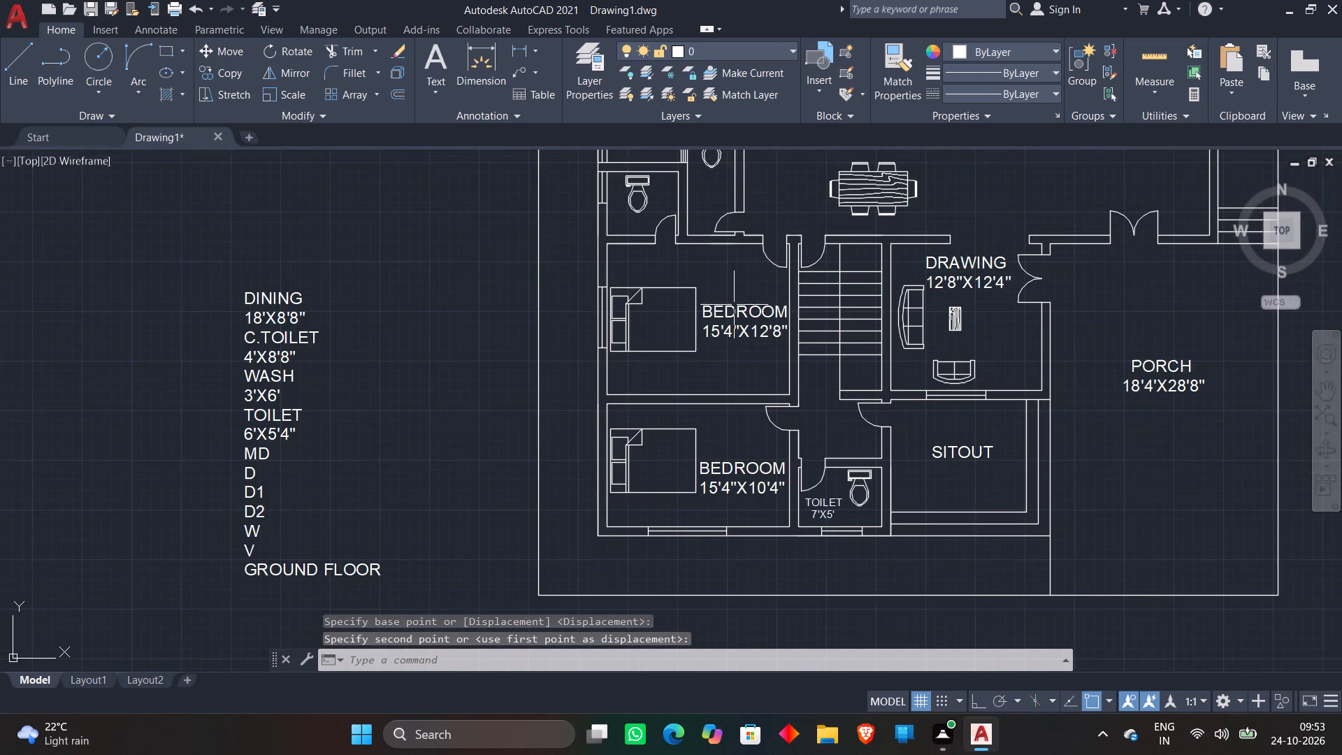
scroll(734, 305, down, 2)
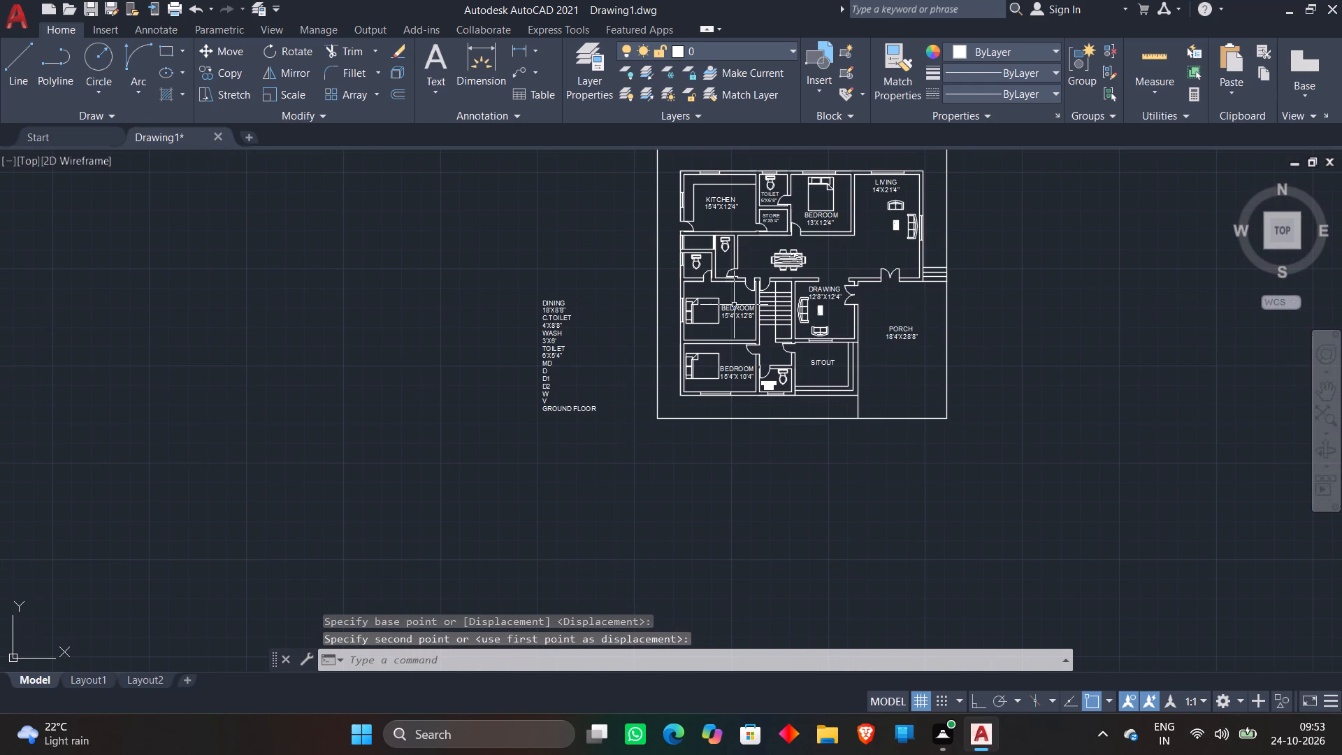
scroll(734, 305, down, 1)
scroll(619, 296, up, 3)
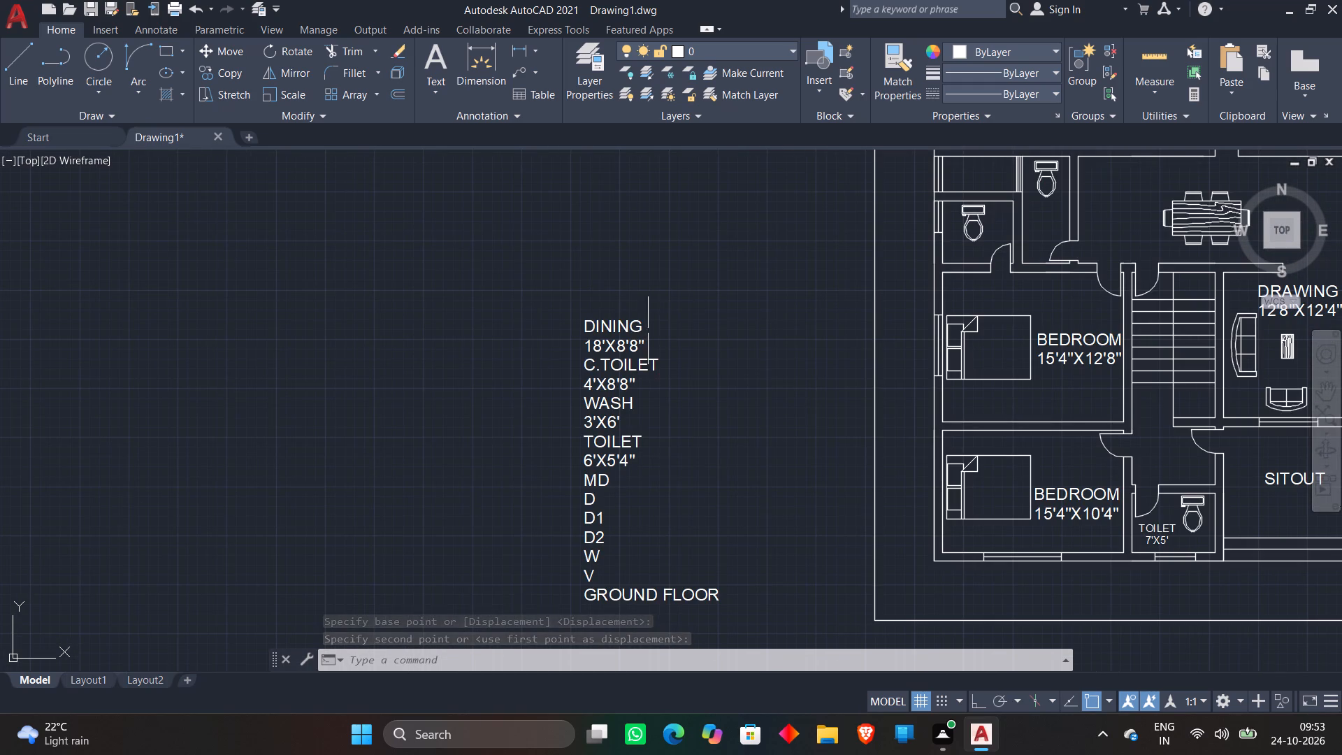
click(621, 327)
click(621, 344)
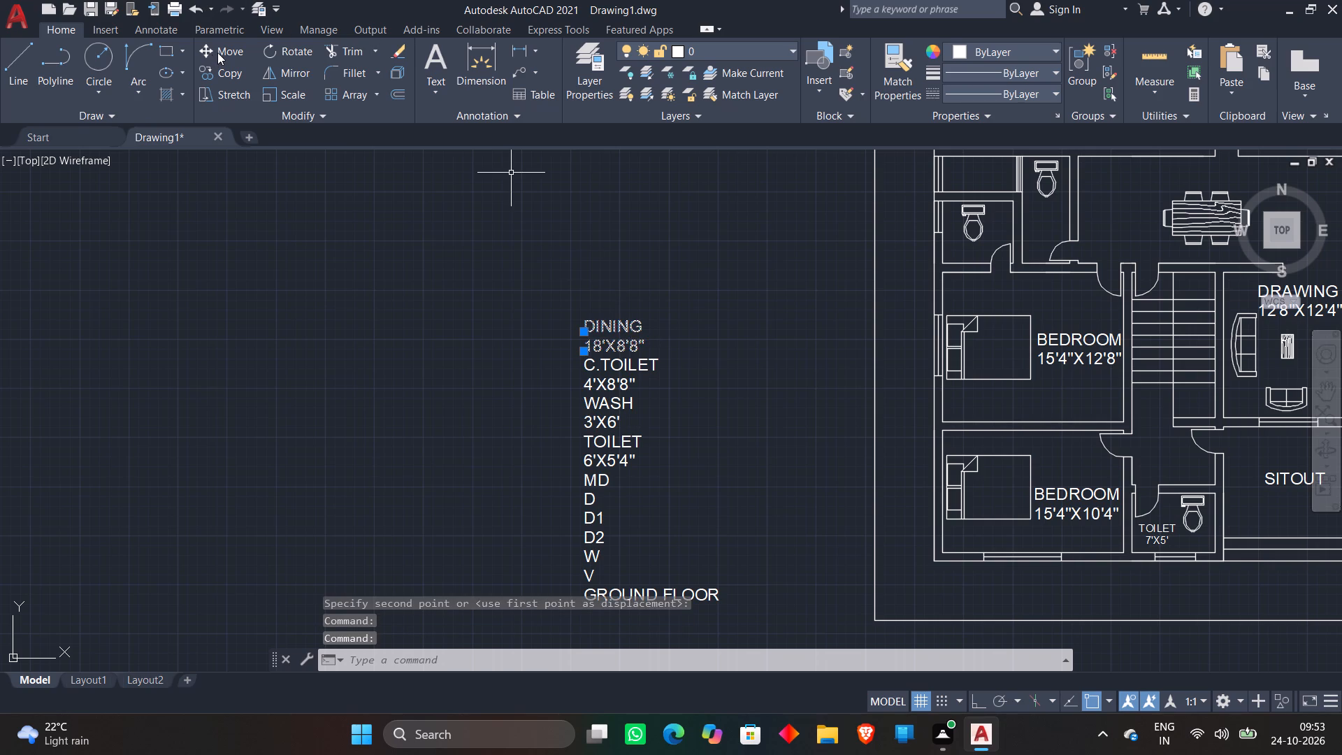
click(217, 52)
click(612, 339)
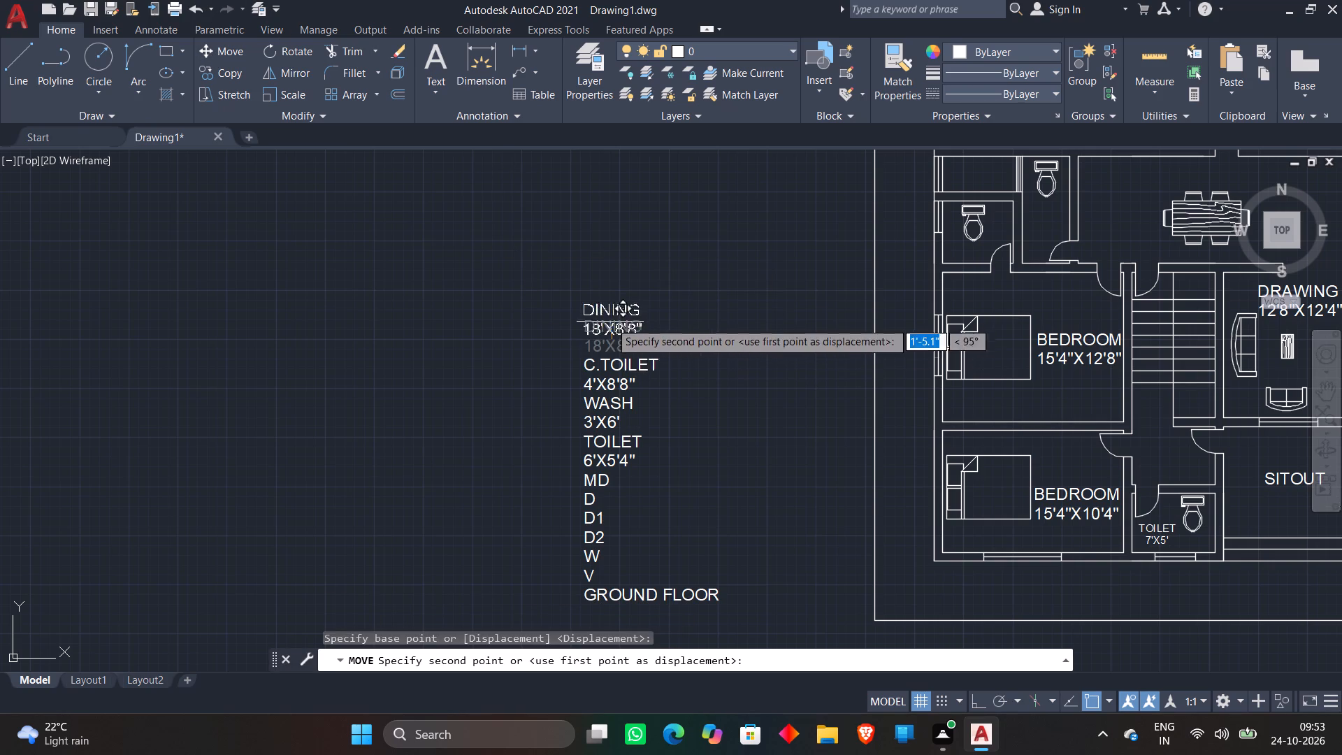
scroll(641, 287, down, 1)
scroll(944, 226, up, 4)
scroll(998, 292, down, 3)
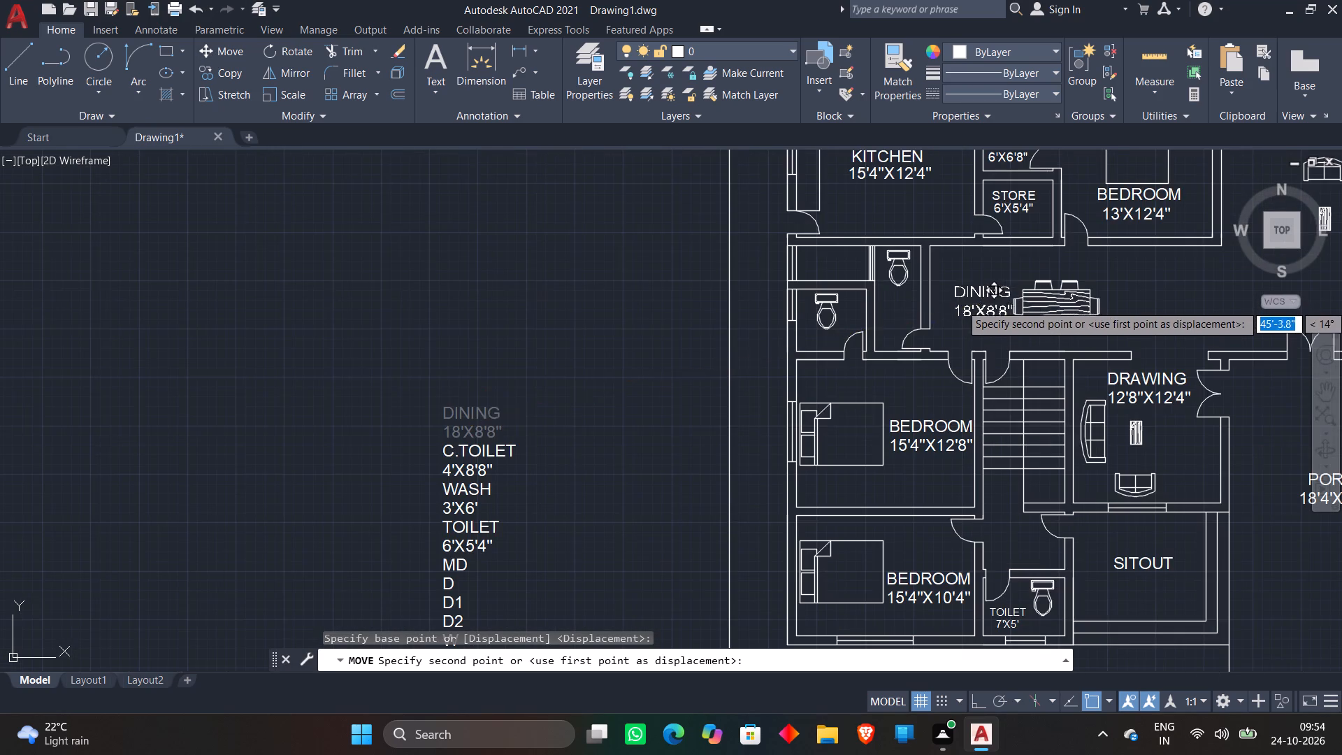
scroll(976, 312, up, 2)
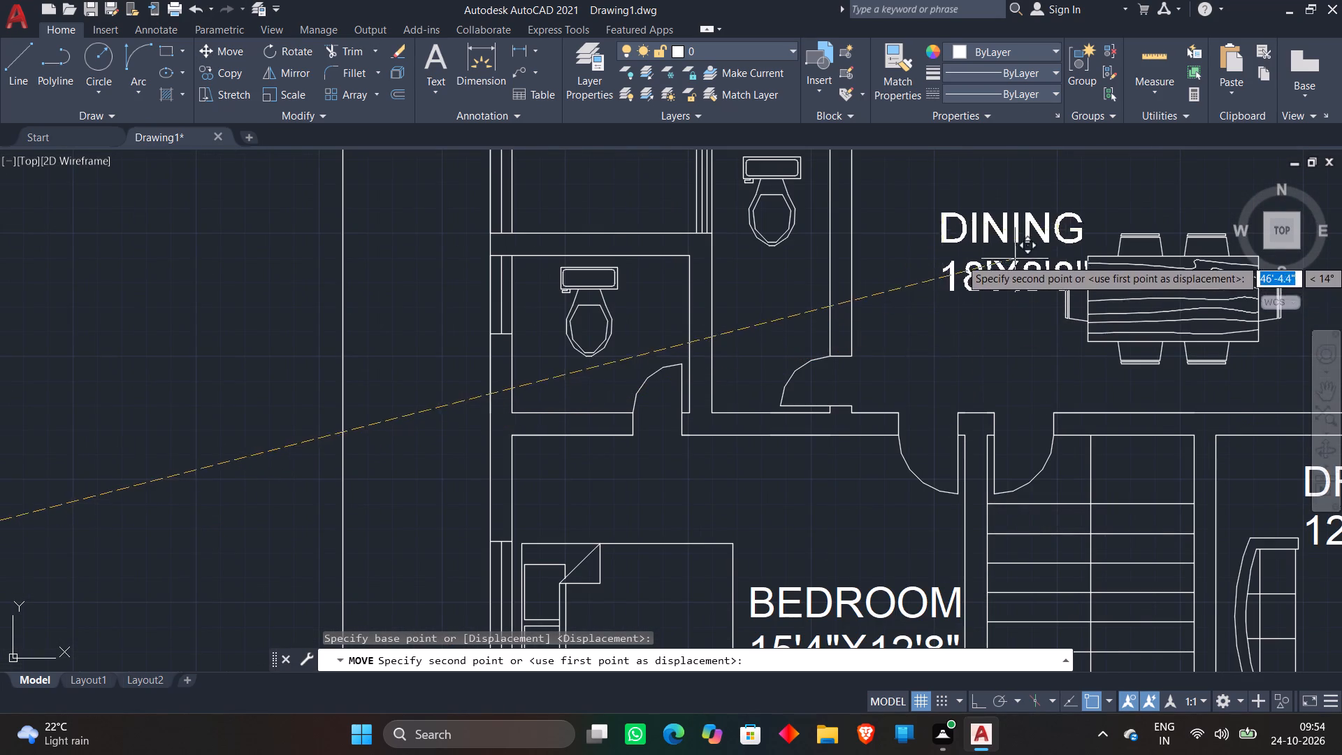
scroll(1026, 260, down, 2)
scroll(980, 287, up, 2)
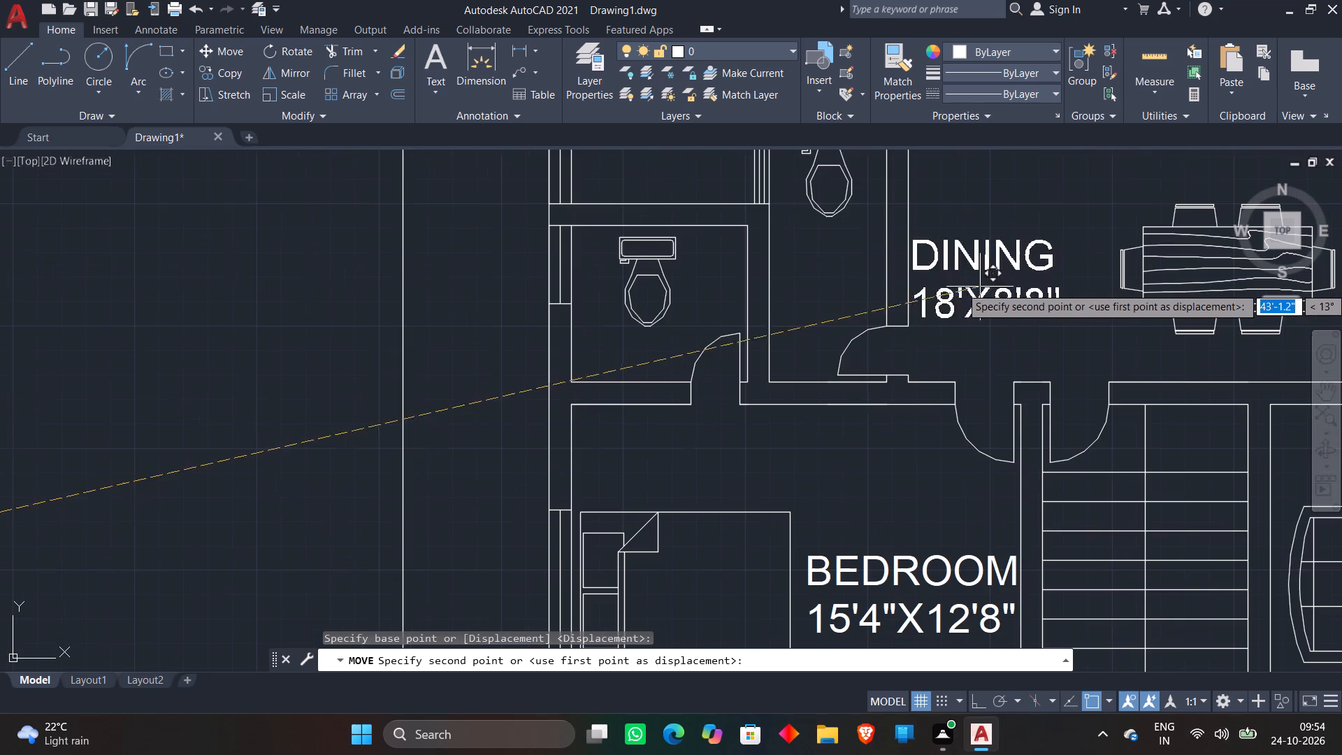
click(1027, 285)
Move the C.TOILET label with its size 4'X8'8" into the narrow toilet beside the dining space, below the fixture.
scroll(1008, 275, down, 3)
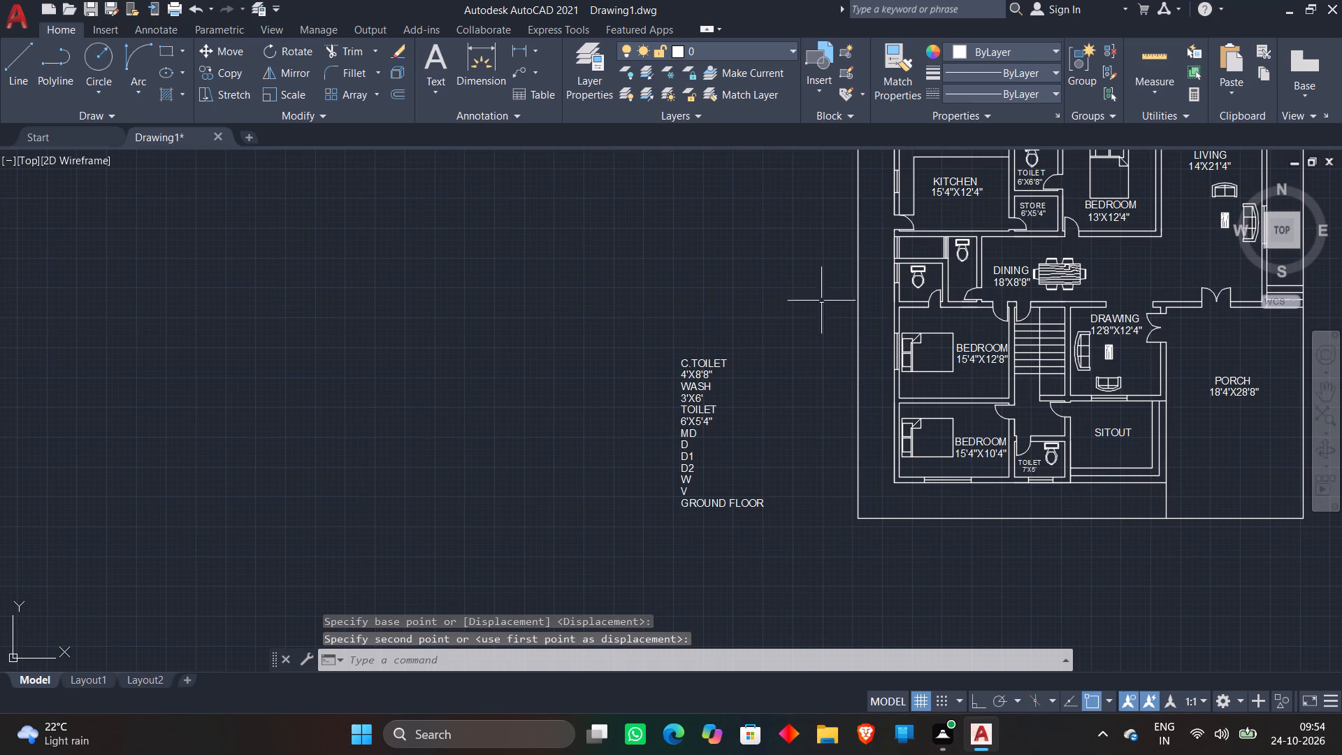
click(700, 359)
click(700, 374)
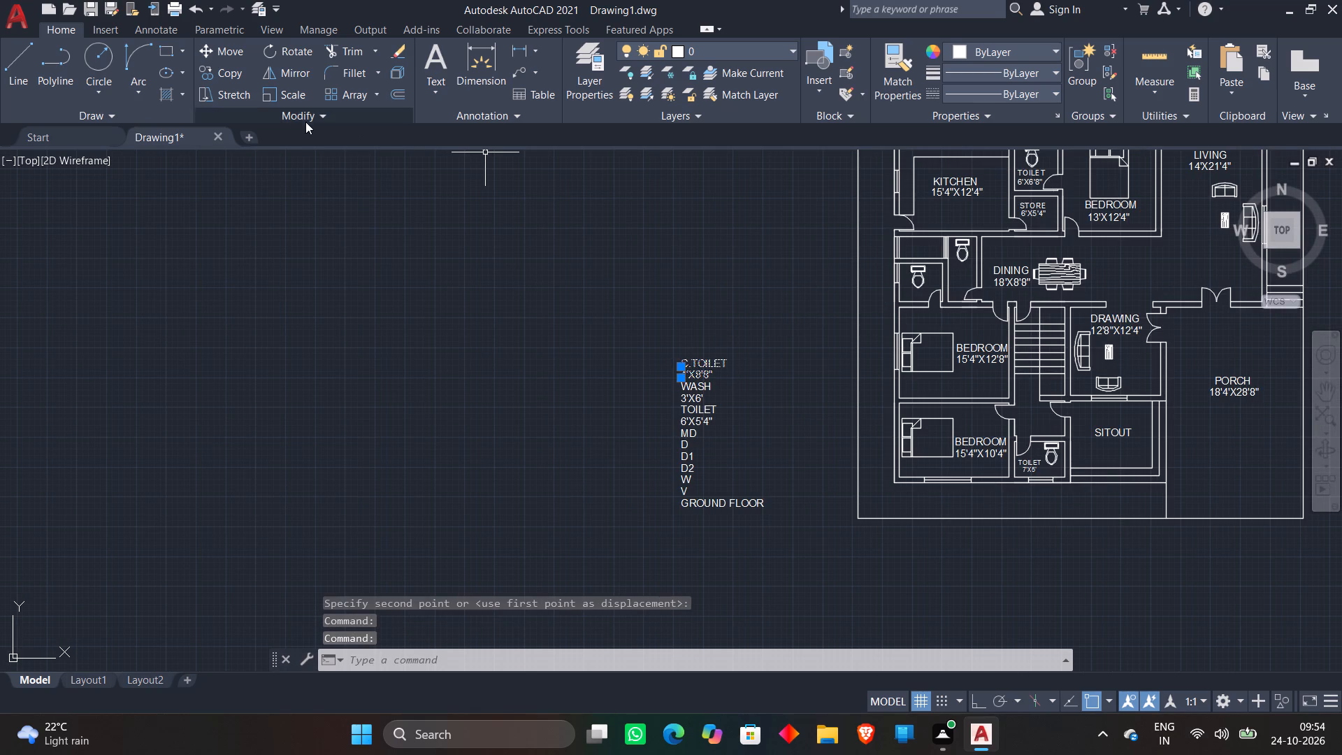
click(222, 46)
click(682, 369)
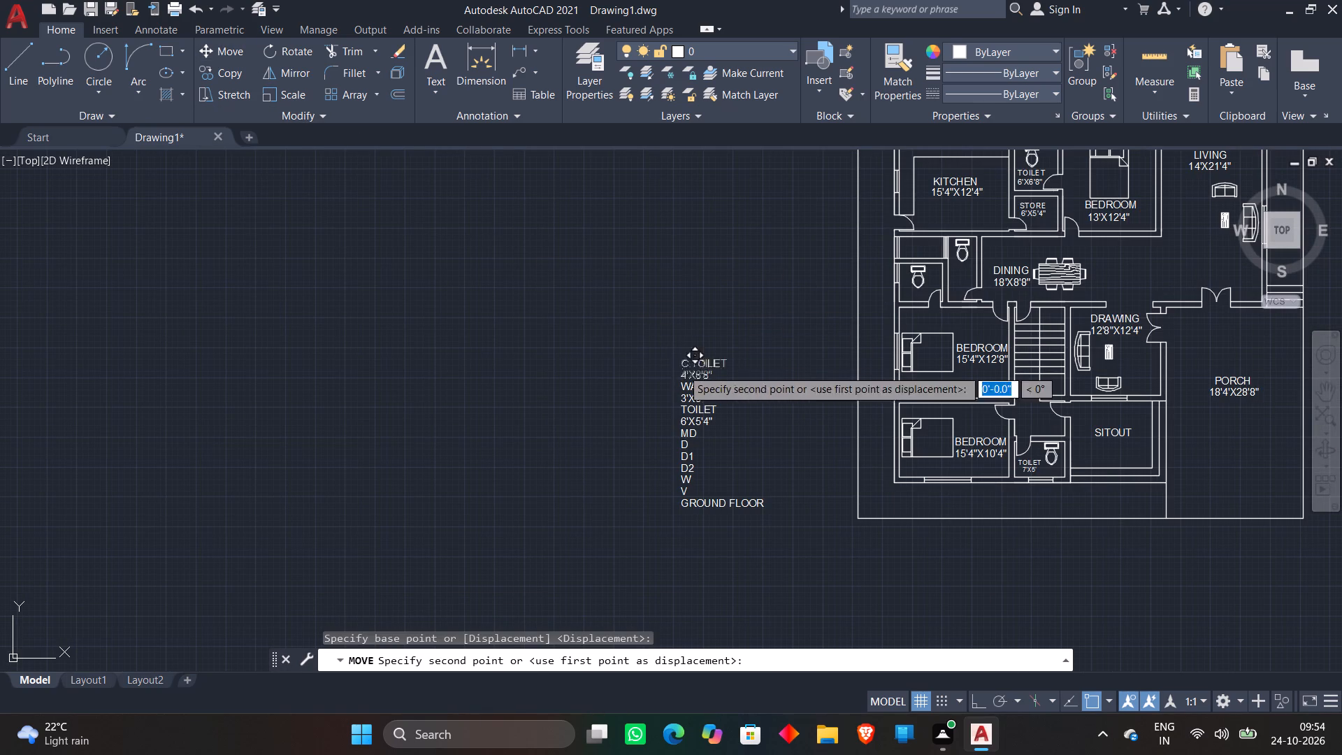
scroll(970, 322, up, 3)
middle_drag(905, 287, 754, 484)
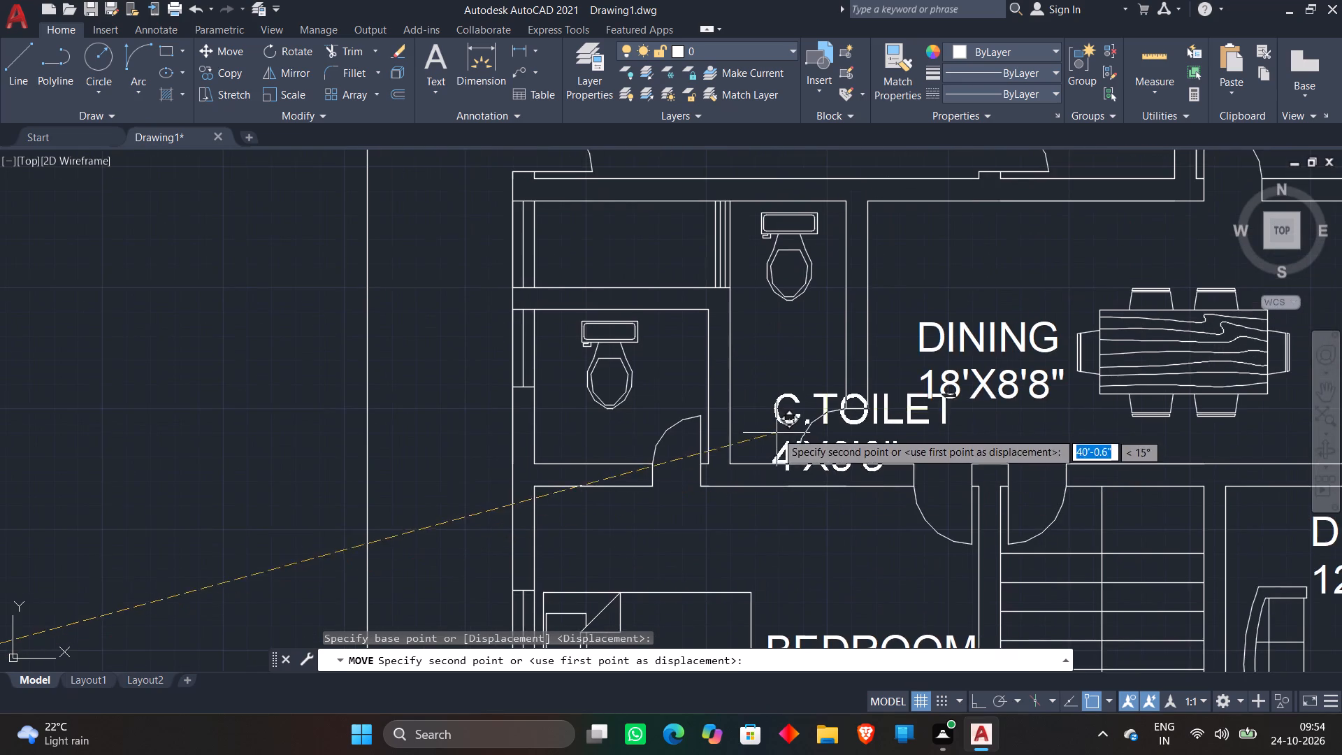
scroll(770, 413, up, 1)
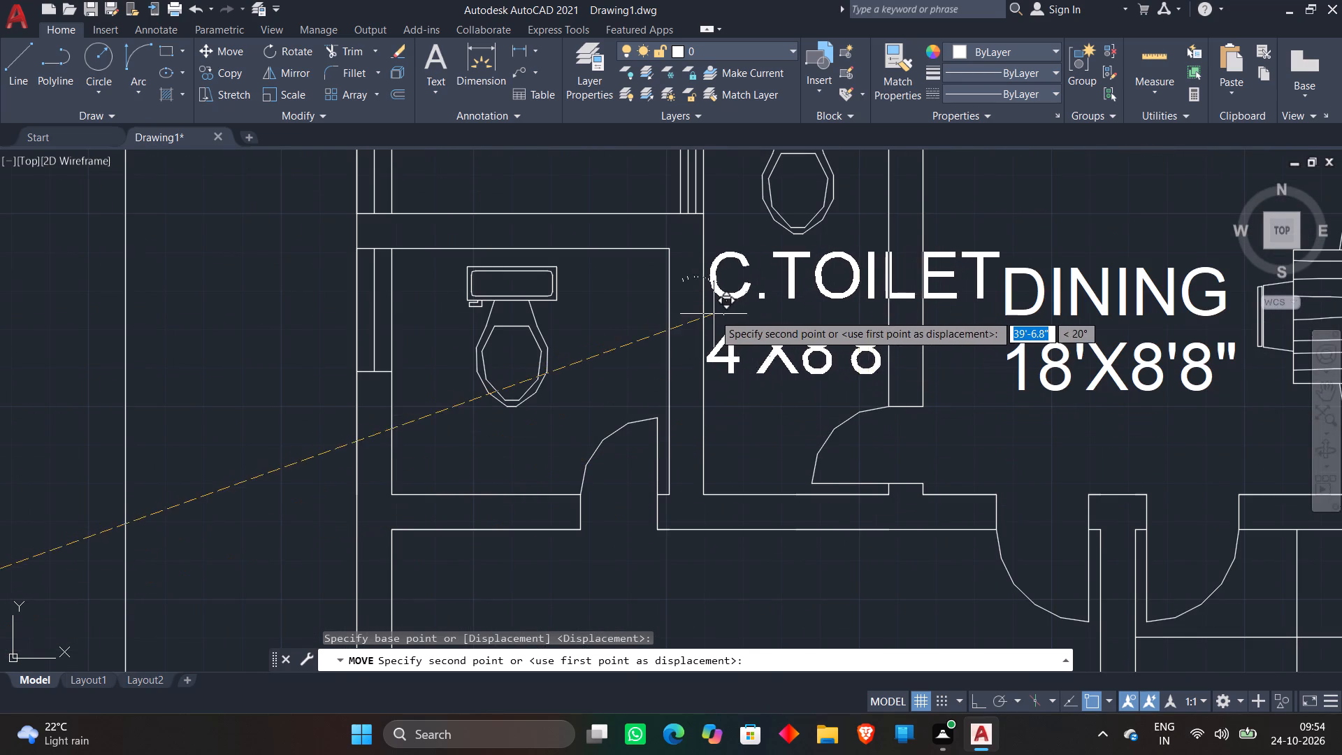
click(714, 314)
Place the C.TOILET label with its size 4'X8'8" in the narrow toilet and scale both lines down to suit its width.
click(721, 291)
click(742, 343)
click(716, 356)
right_click(823, 298)
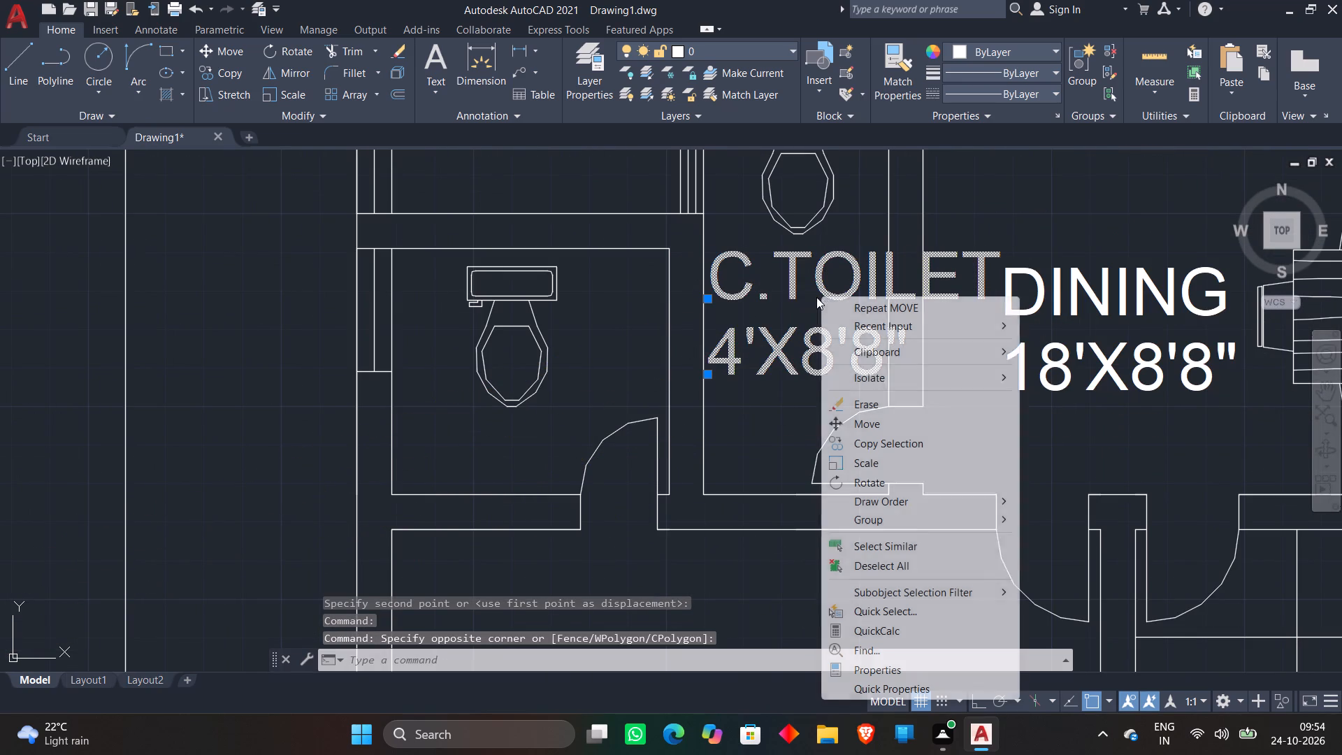
click(875, 467)
click(852, 377)
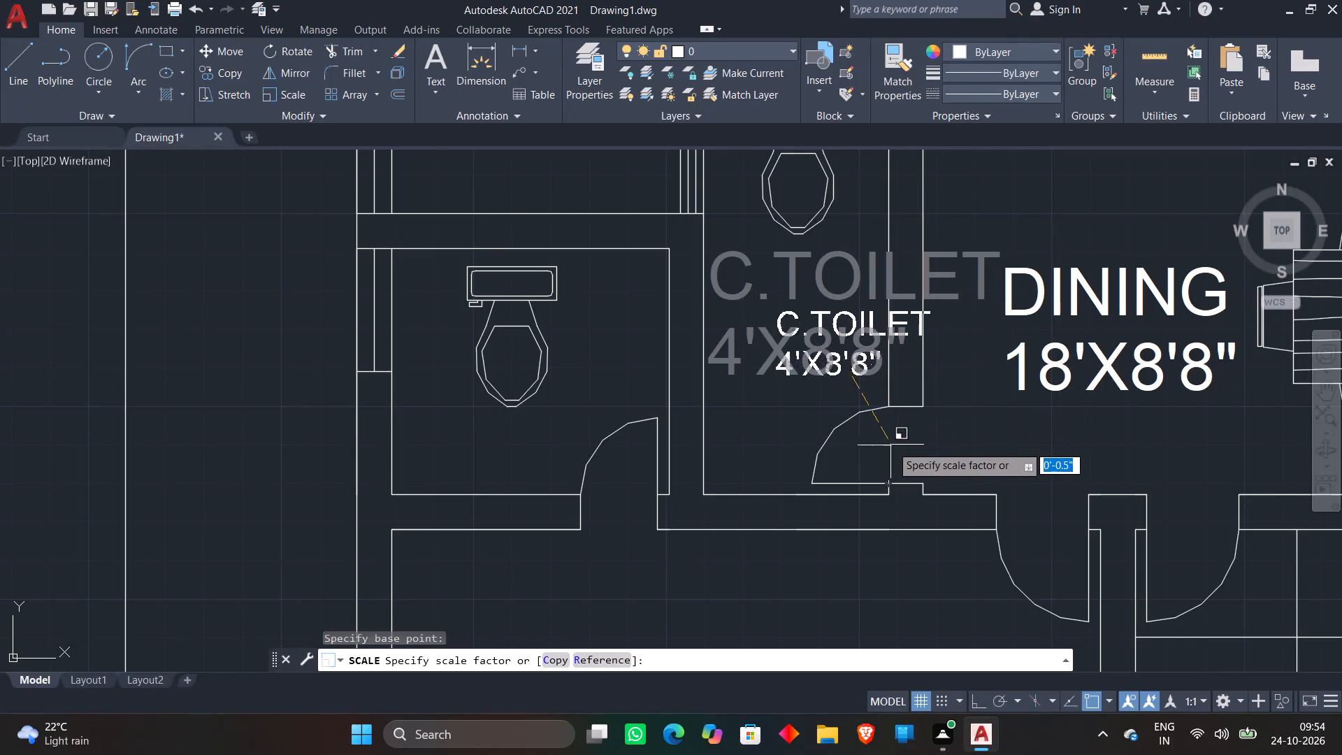
click(905, 451)
Reposition the C.TOILET name and its 4'X8'8" size so both lines sit centred between the narrow toilet's walls.
click(802, 317)
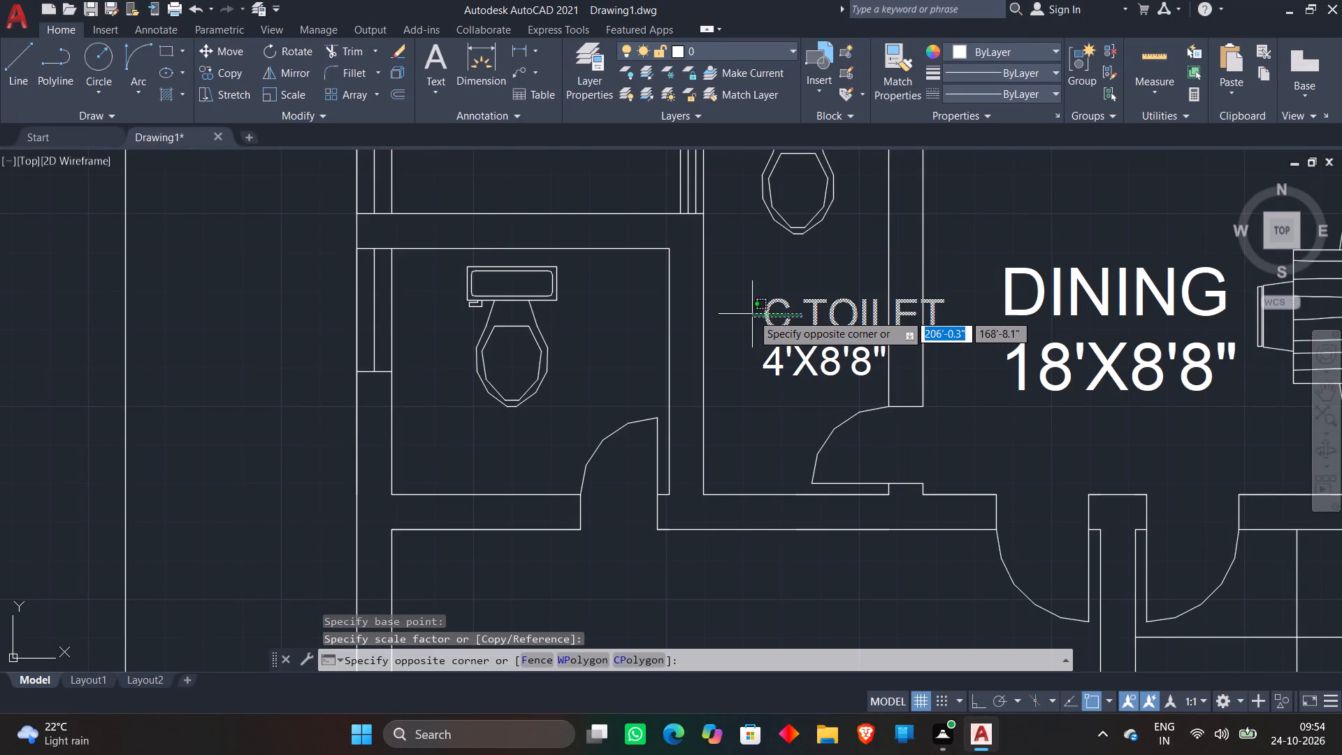
click(752, 314)
click(226, 50)
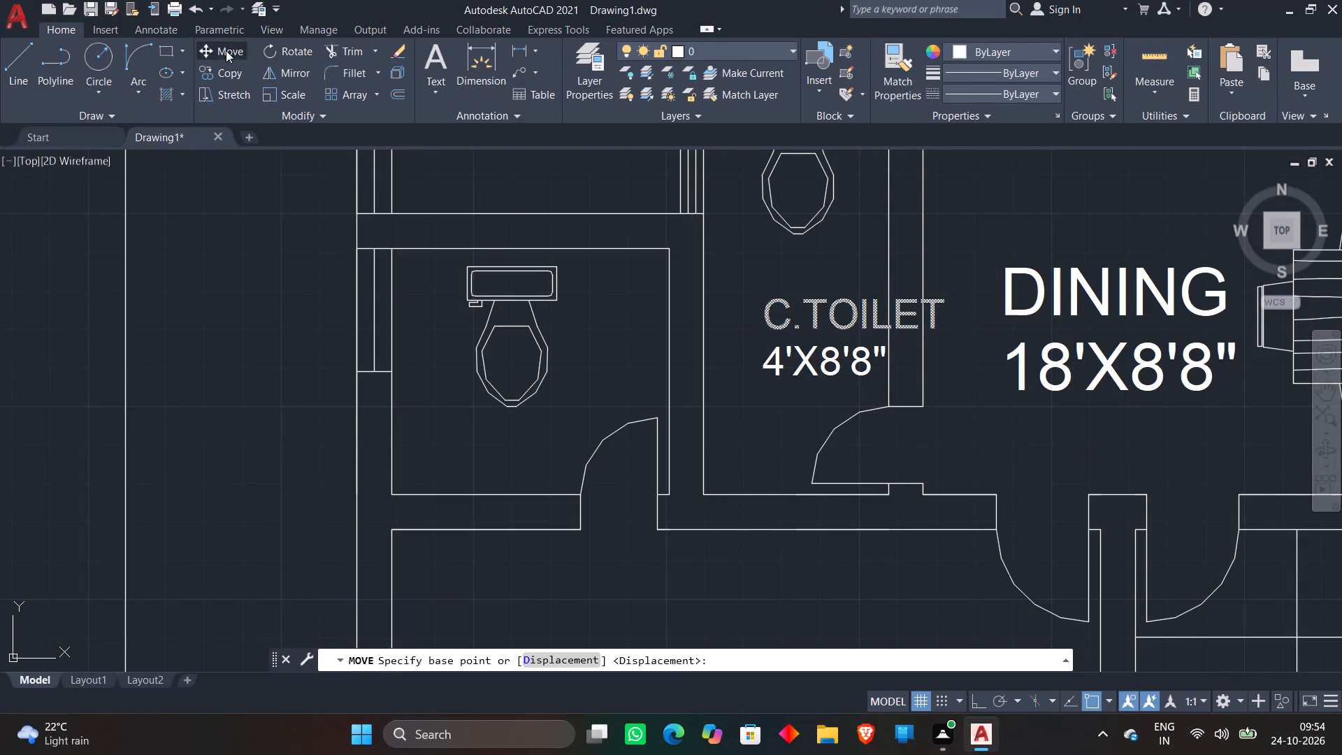
click(839, 333)
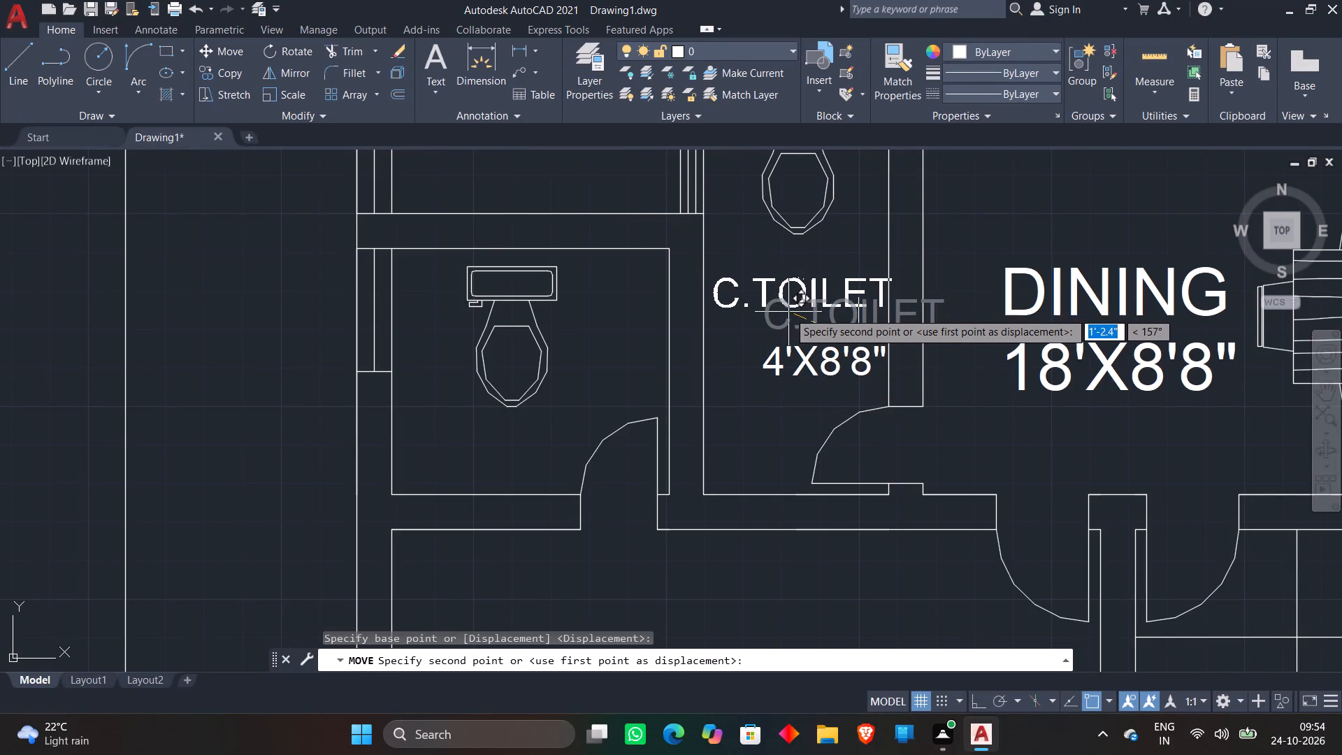
click(783, 309)
click(805, 350)
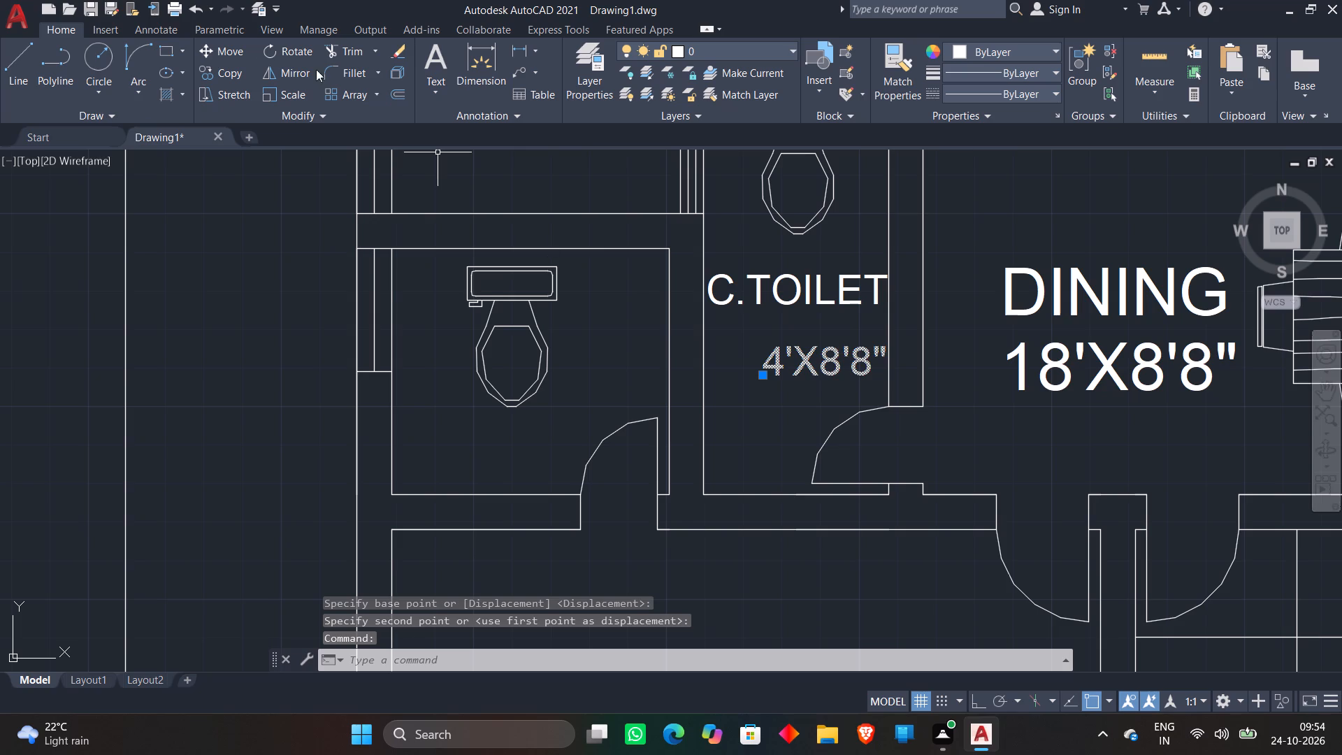
click(228, 43)
click(824, 377)
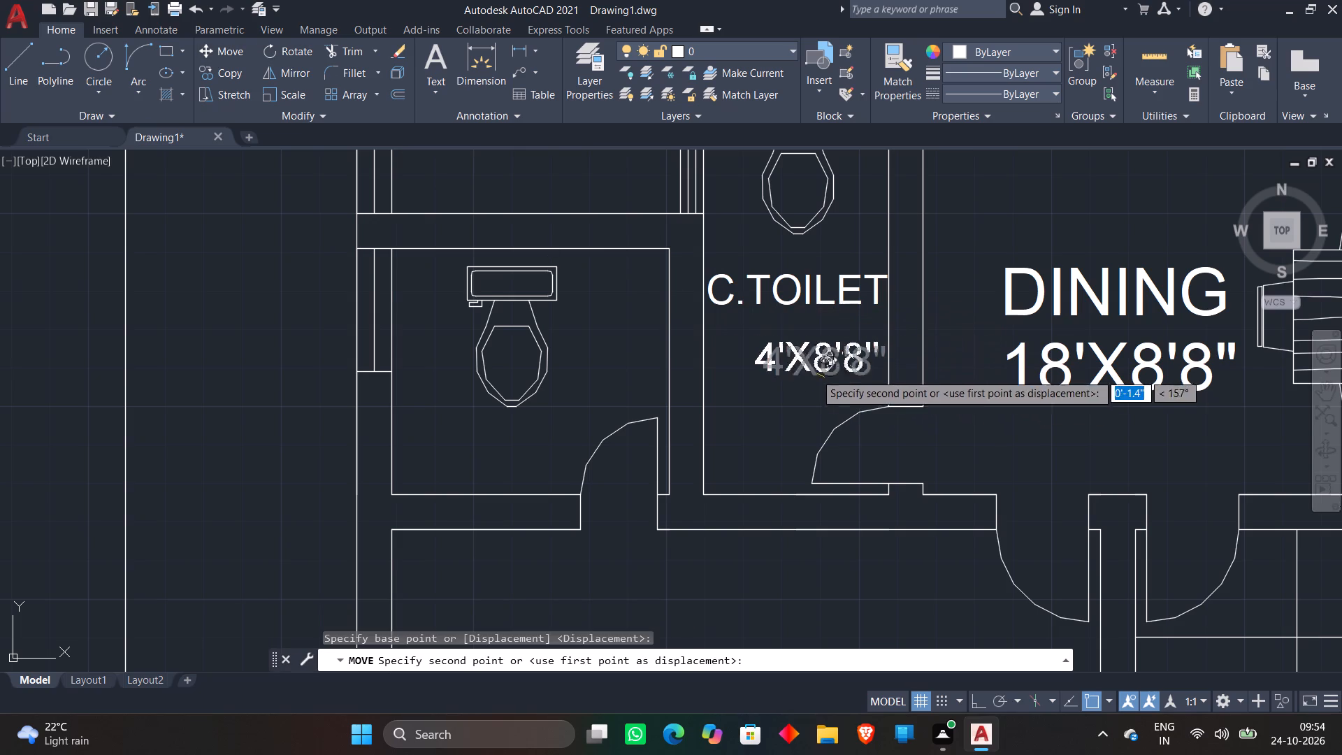
click(792, 357)
Move the WASH label with its size 3'X6' into the small wash area beside the common toilet.
scroll(809, 305, down, 3)
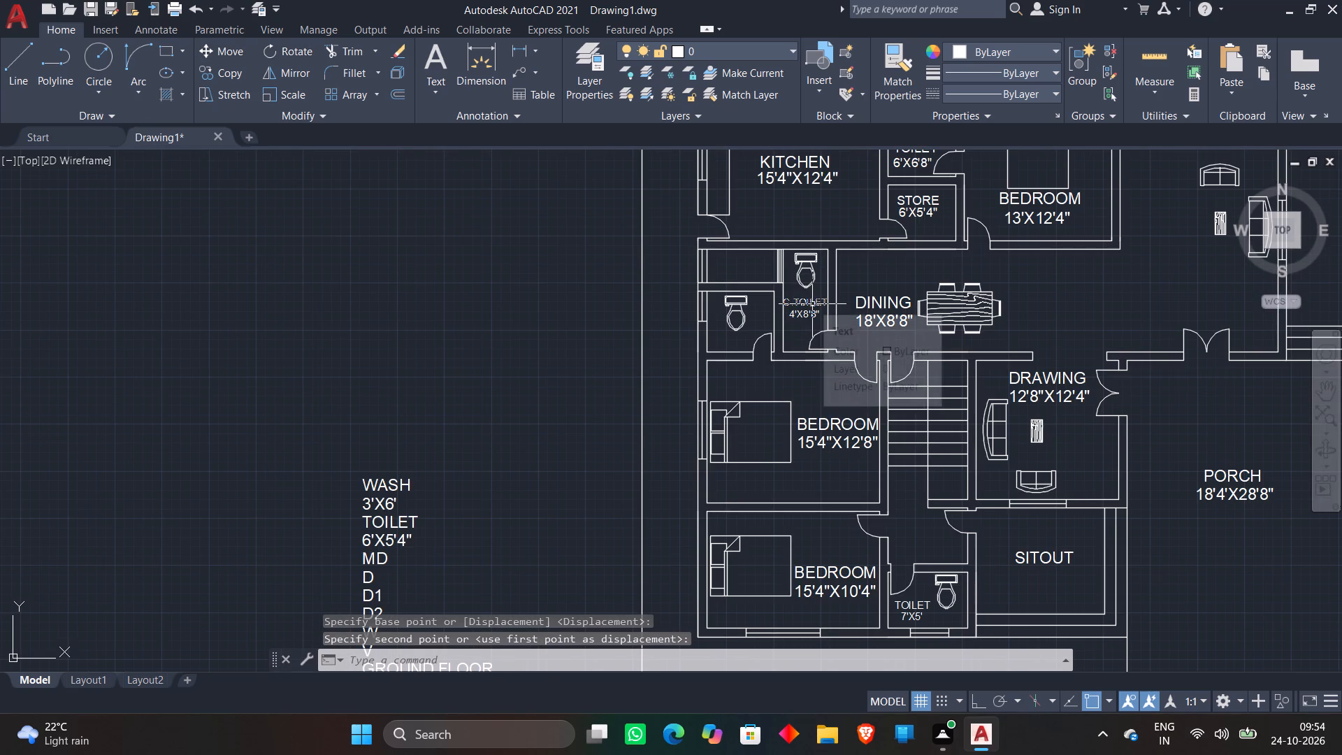
scroll(687, 326, down, 1)
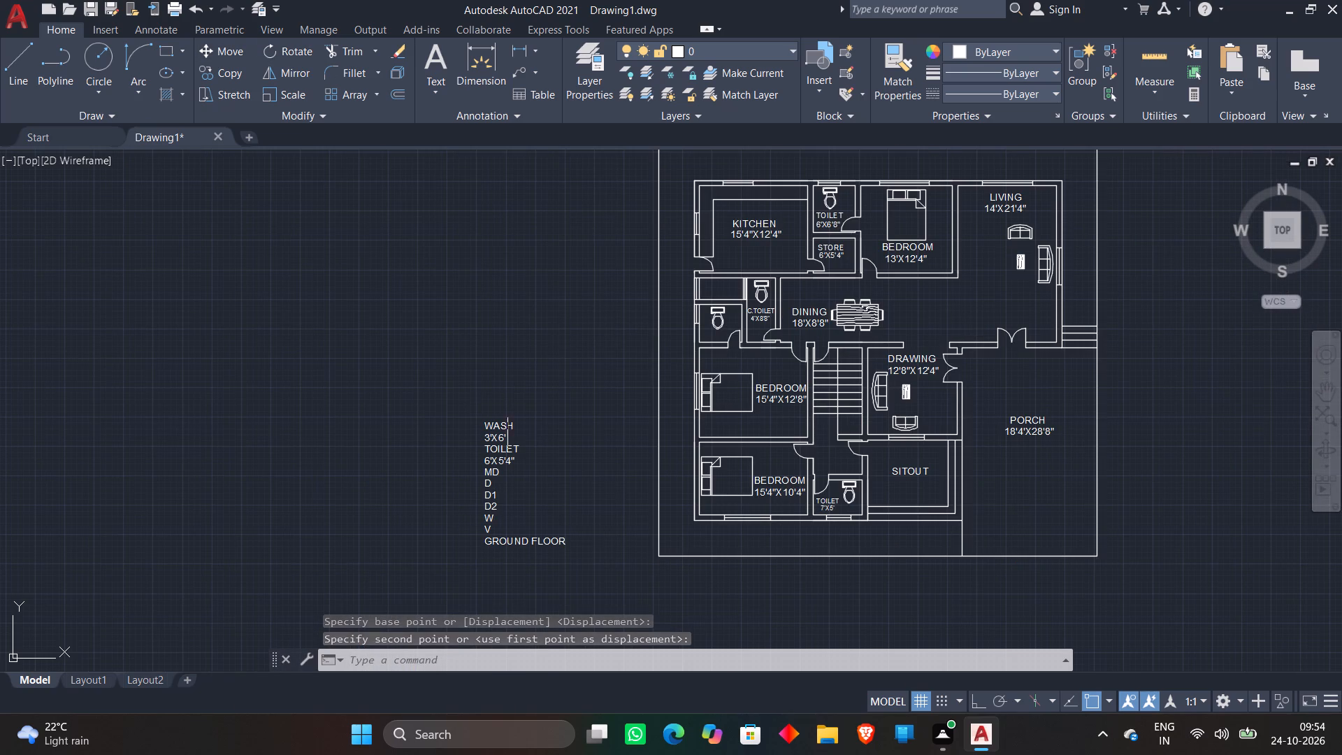
scroll(490, 427, up, 2)
click(509, 448)
click(500, 422)
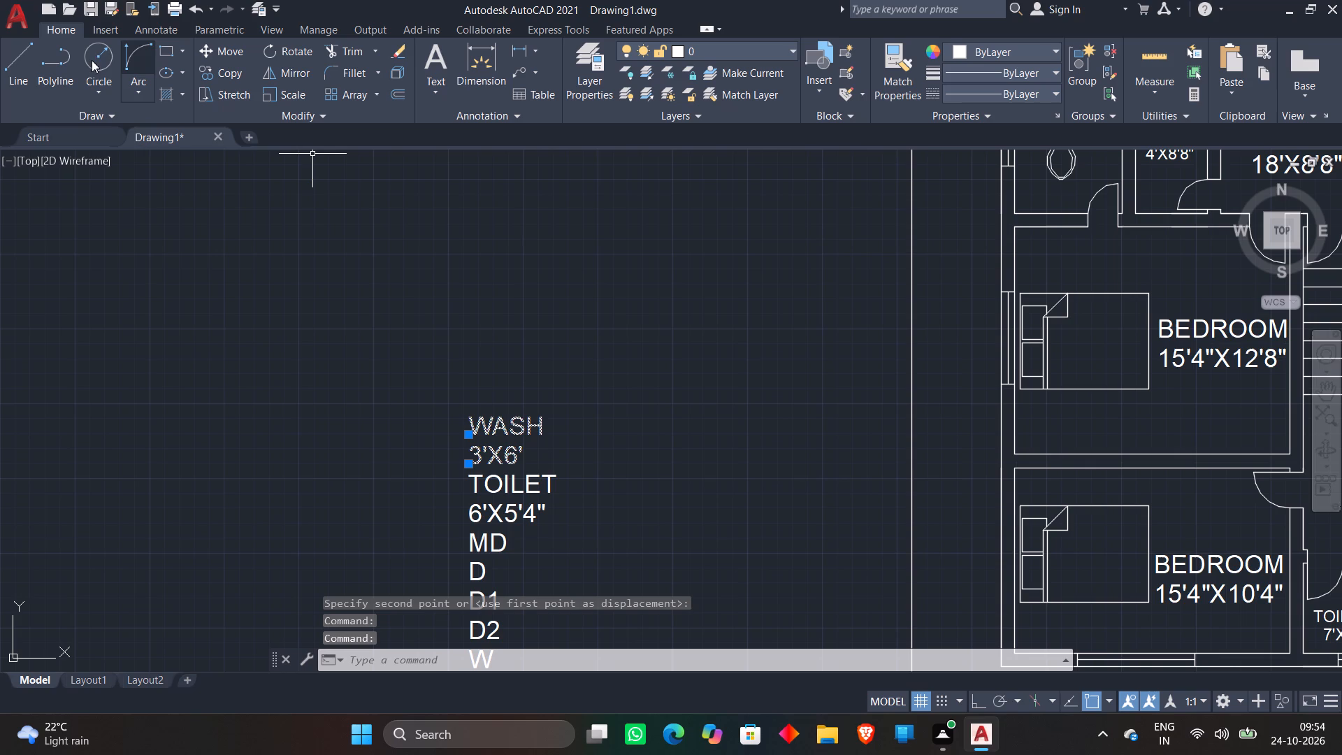
click(230, 49)
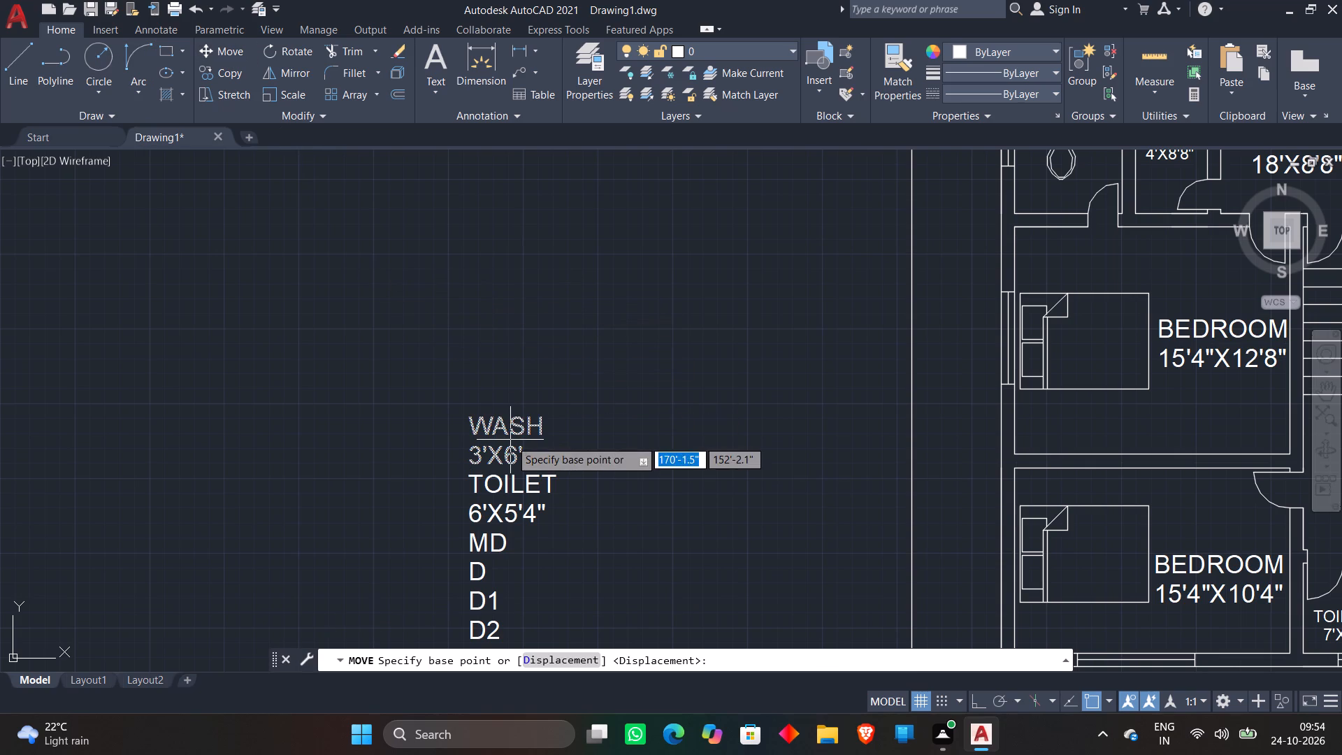
click(510, 440)
scroll(565, 350, down, 2)
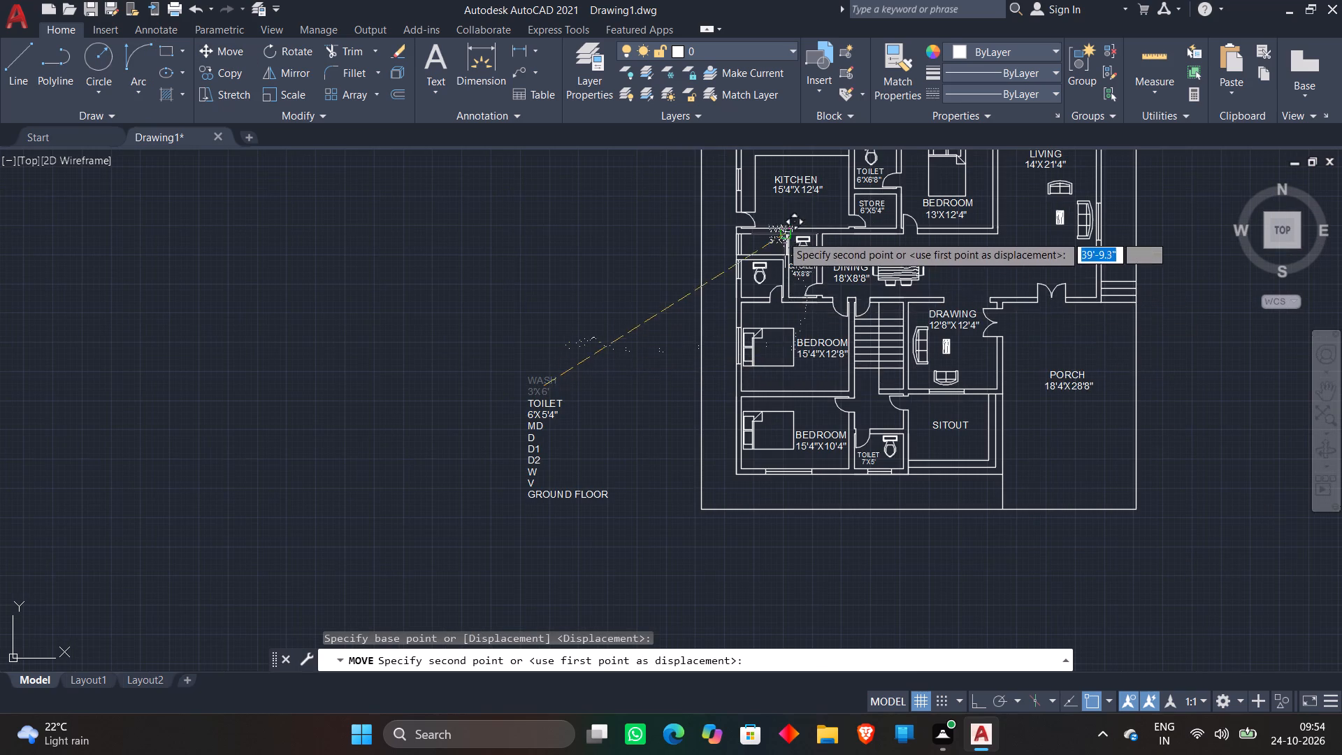
scroll(781, 231, up, 4)
scroll(698, 285, up, 2)
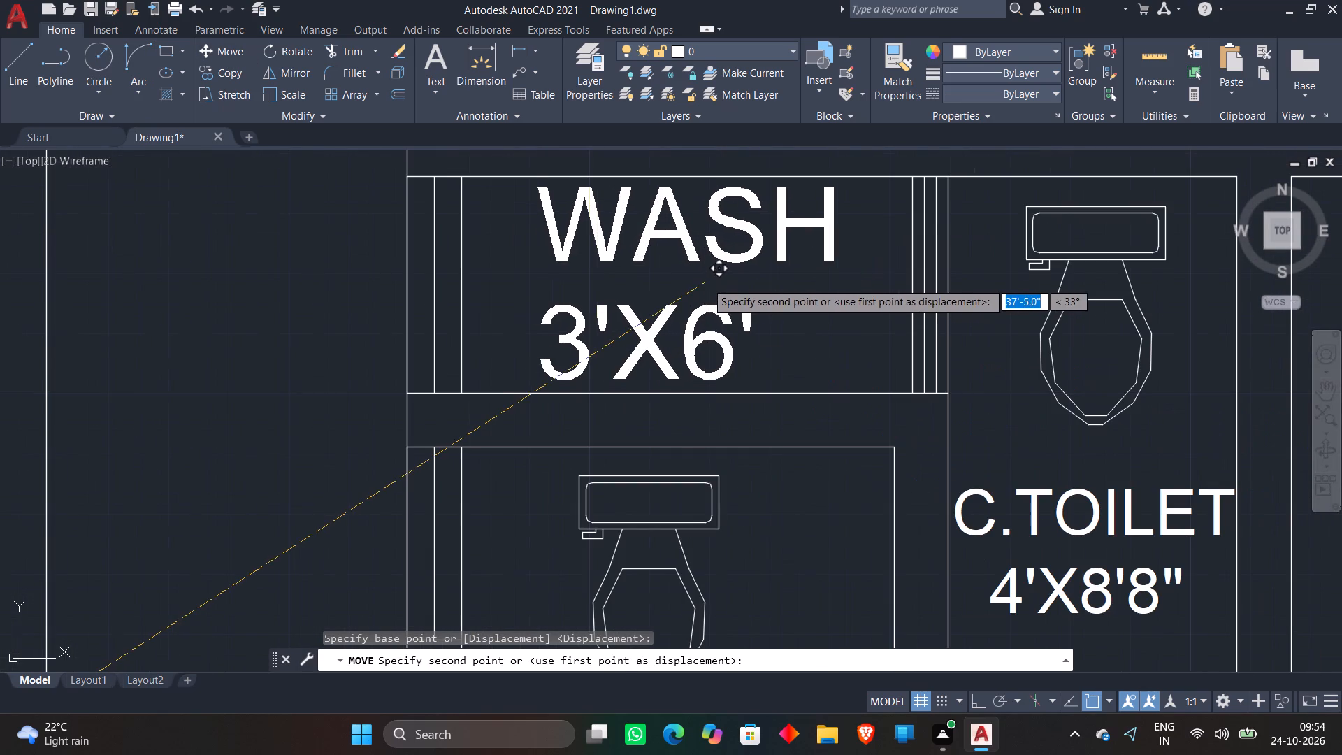
click(706, 282)
Move the 3'X6' size closer to the WASH name and centre it beneath.
click(677, 311)
click(208, 50)
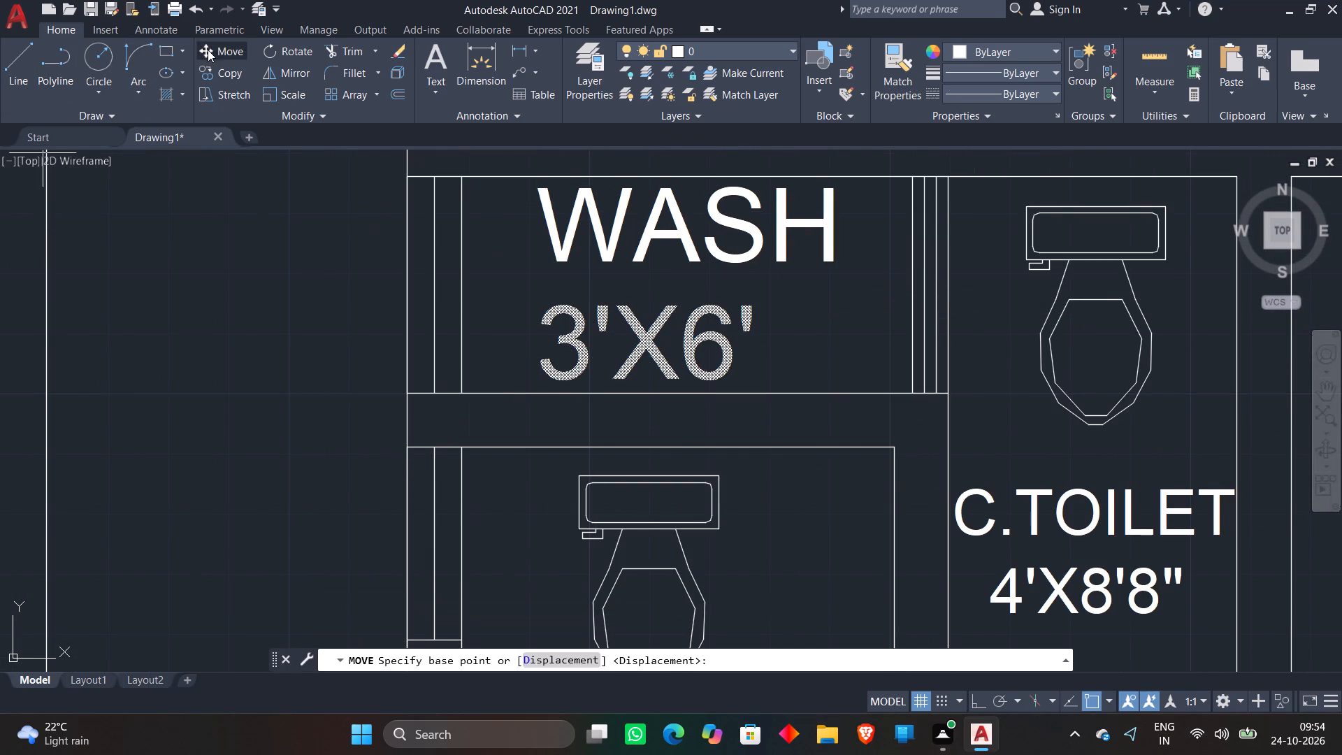
click(620, 346)
click(658, 329)
Scale down the WASH name and its 3'X6' size together inside the wash area.
click(683, 326)
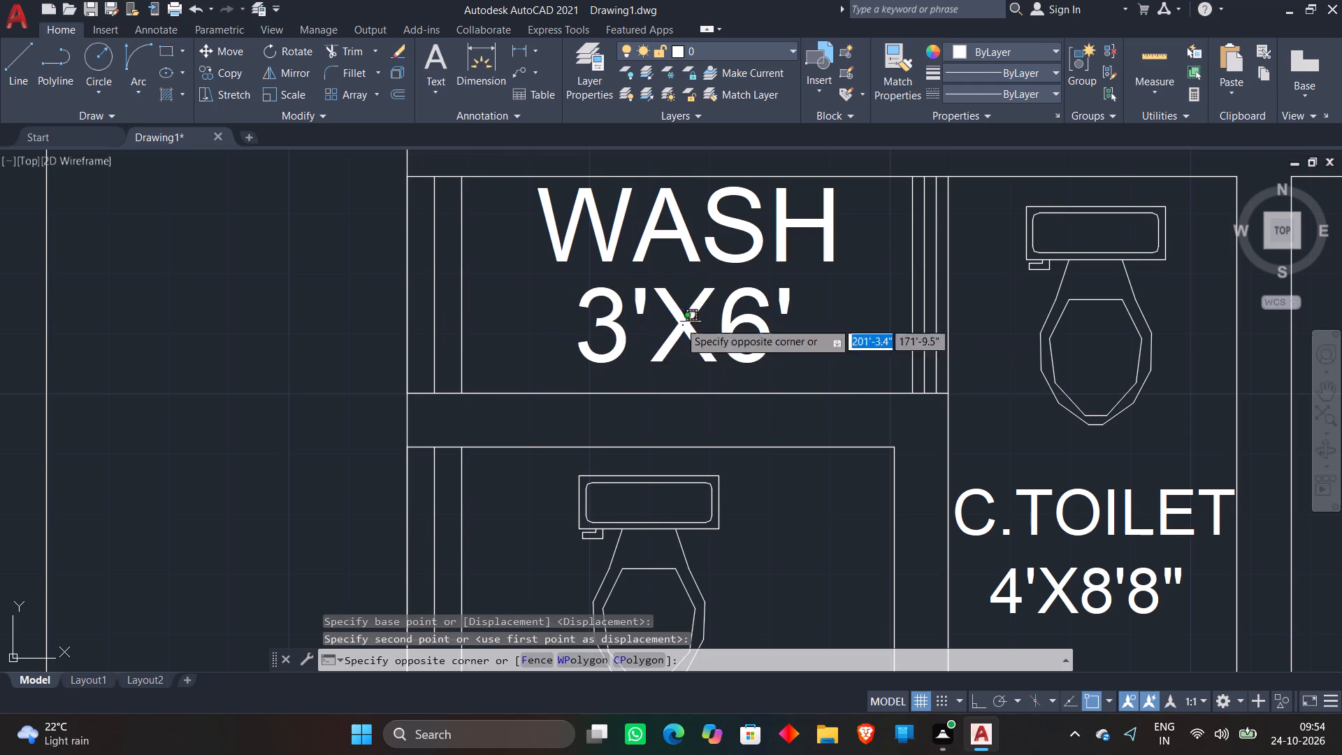
click(619, 247)
right_click(633, 247)
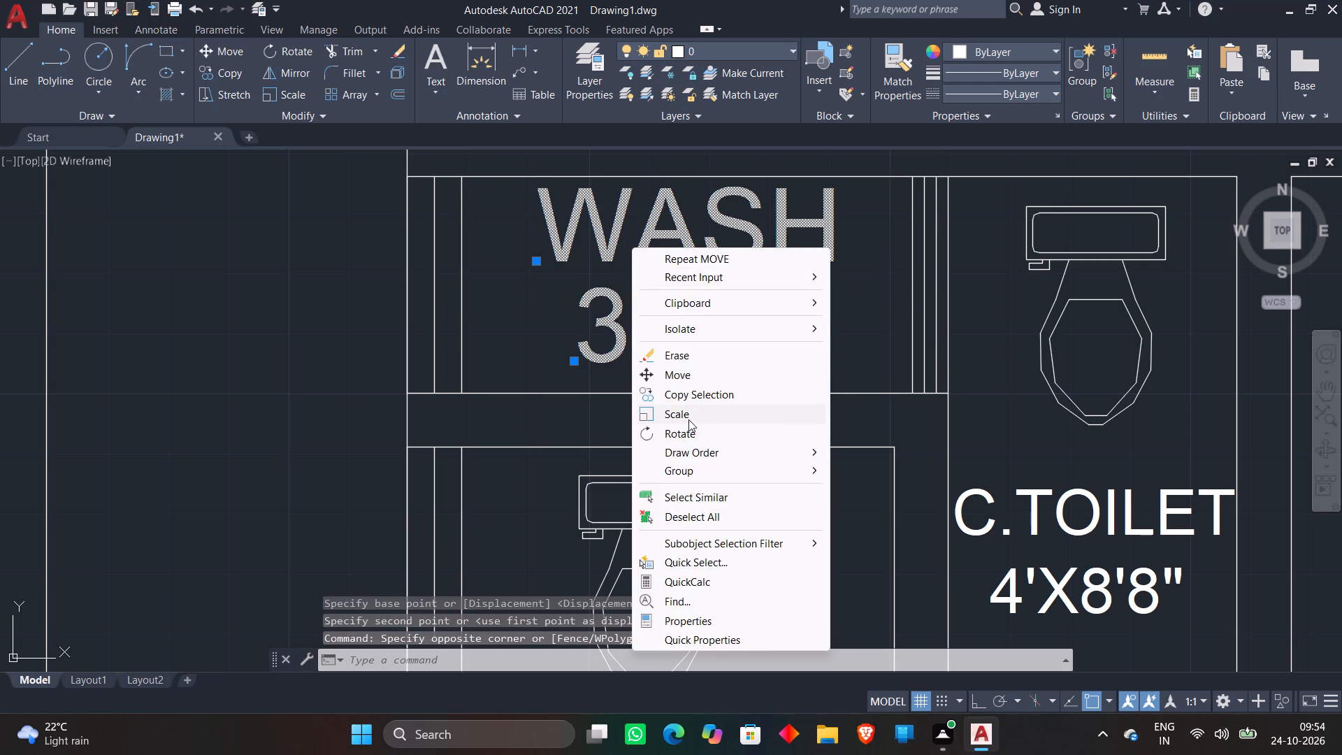
click(686, 415)
click(664, 257)
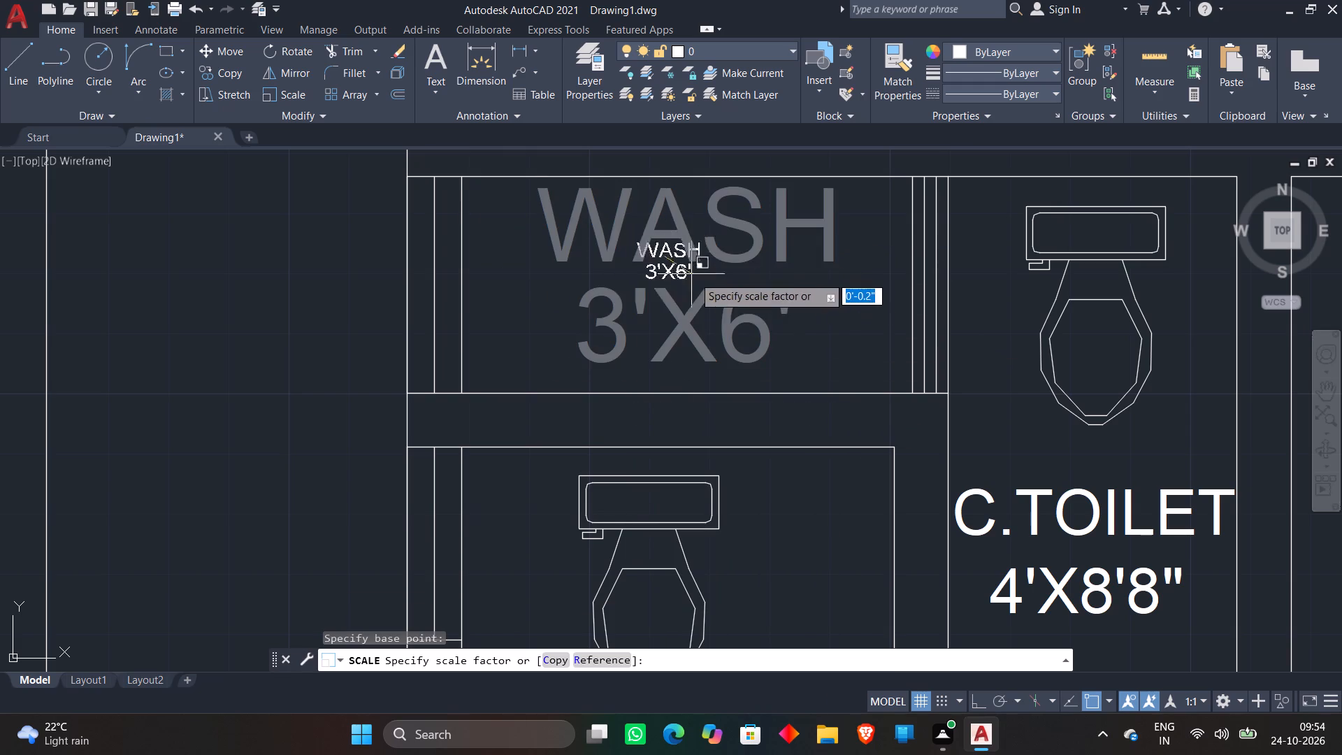
click(766, 312)
Move the TOILET label with its size 6'X5'4" into the toilet below the wash area.
scroll(718, 265, down, 2)
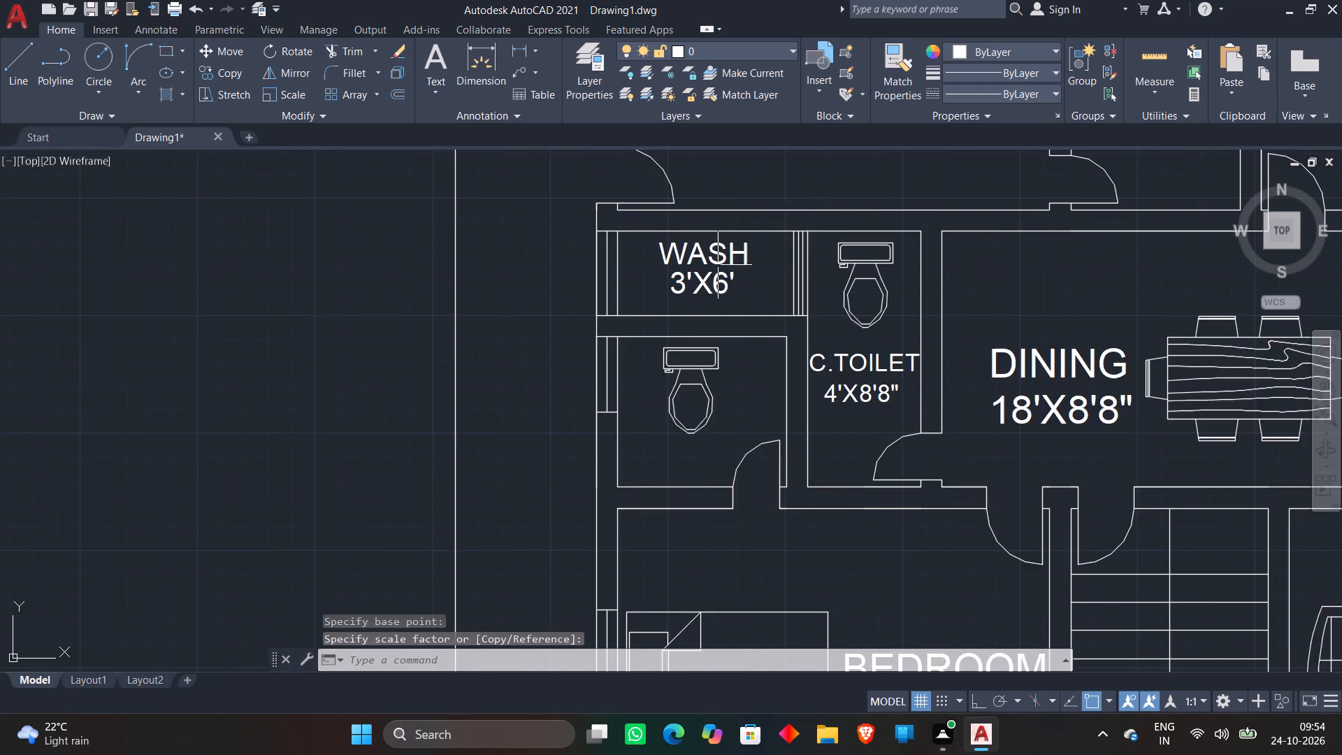
scroll(718, 265, down, 3)
click(486, 419)
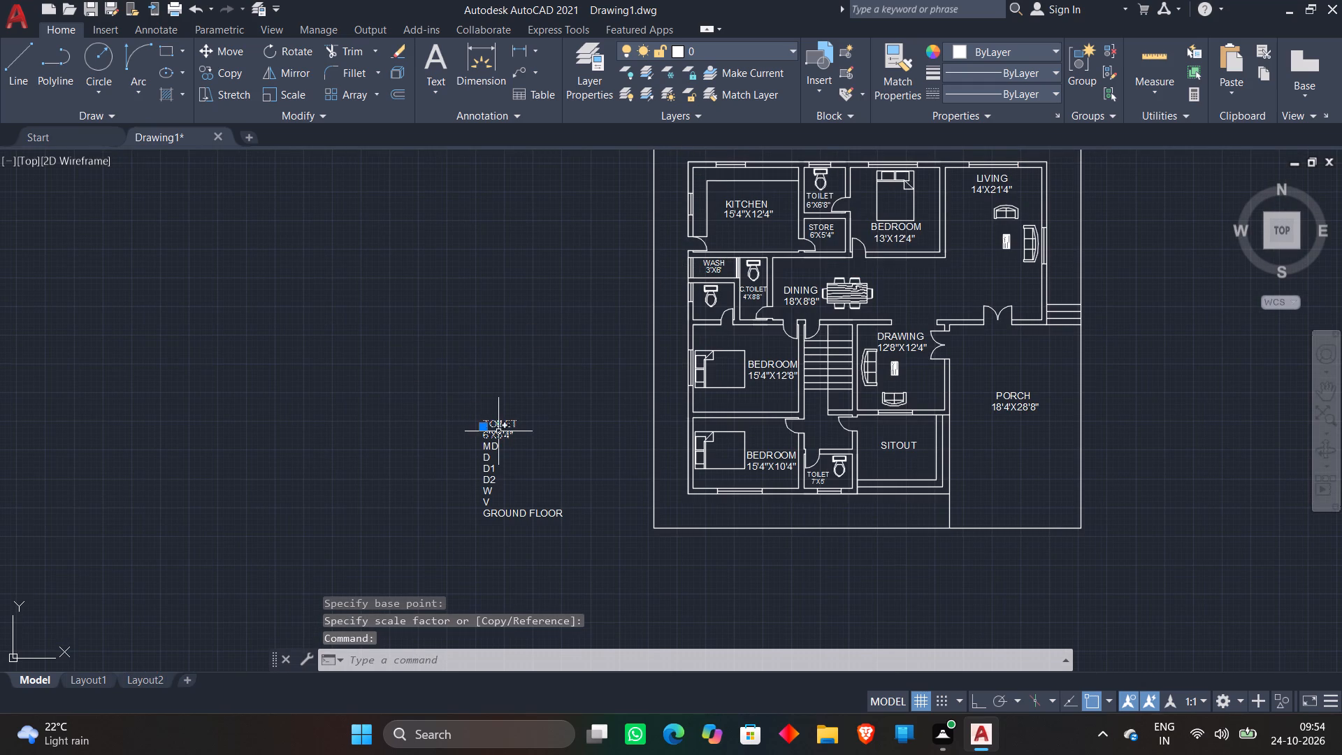
click(498, 432)
click(235, 48)
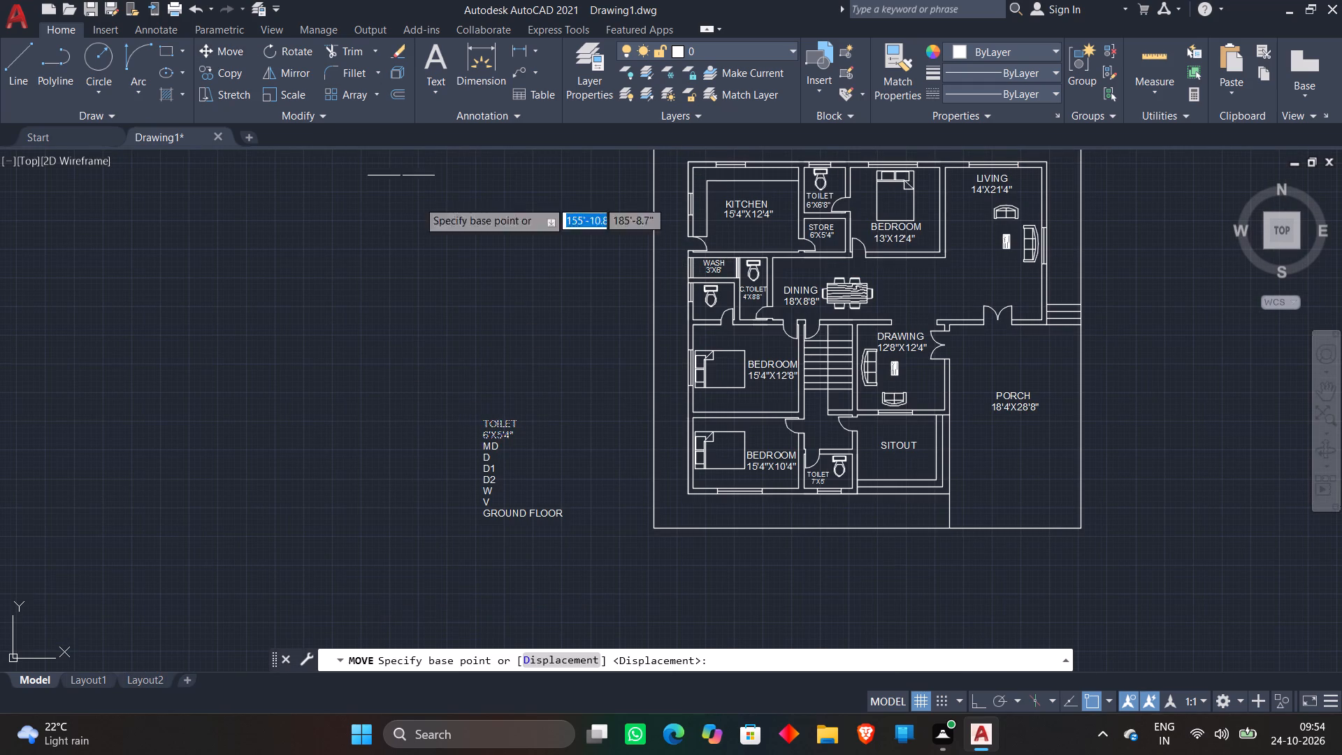
click(496, 429)
scroll(749, 312, up, 4)
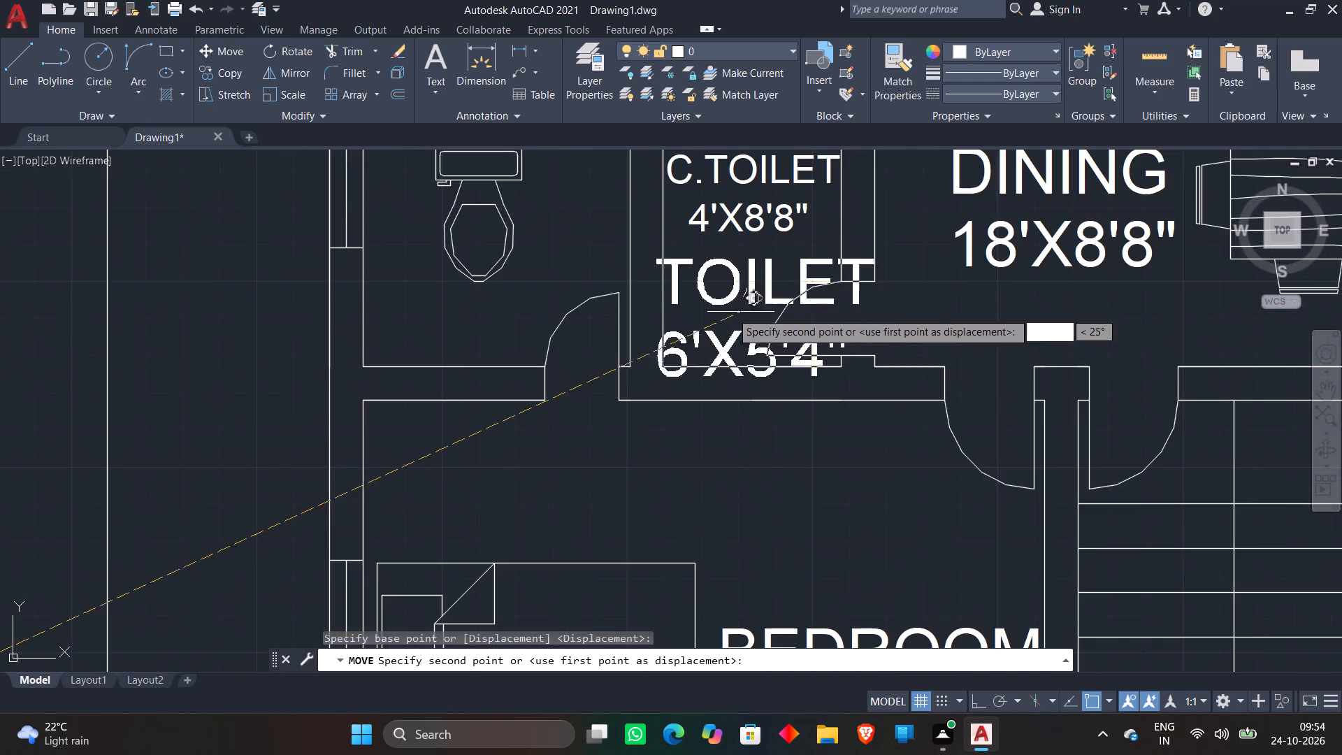
scroll(555, 312, up, 2)
click(340, 236)
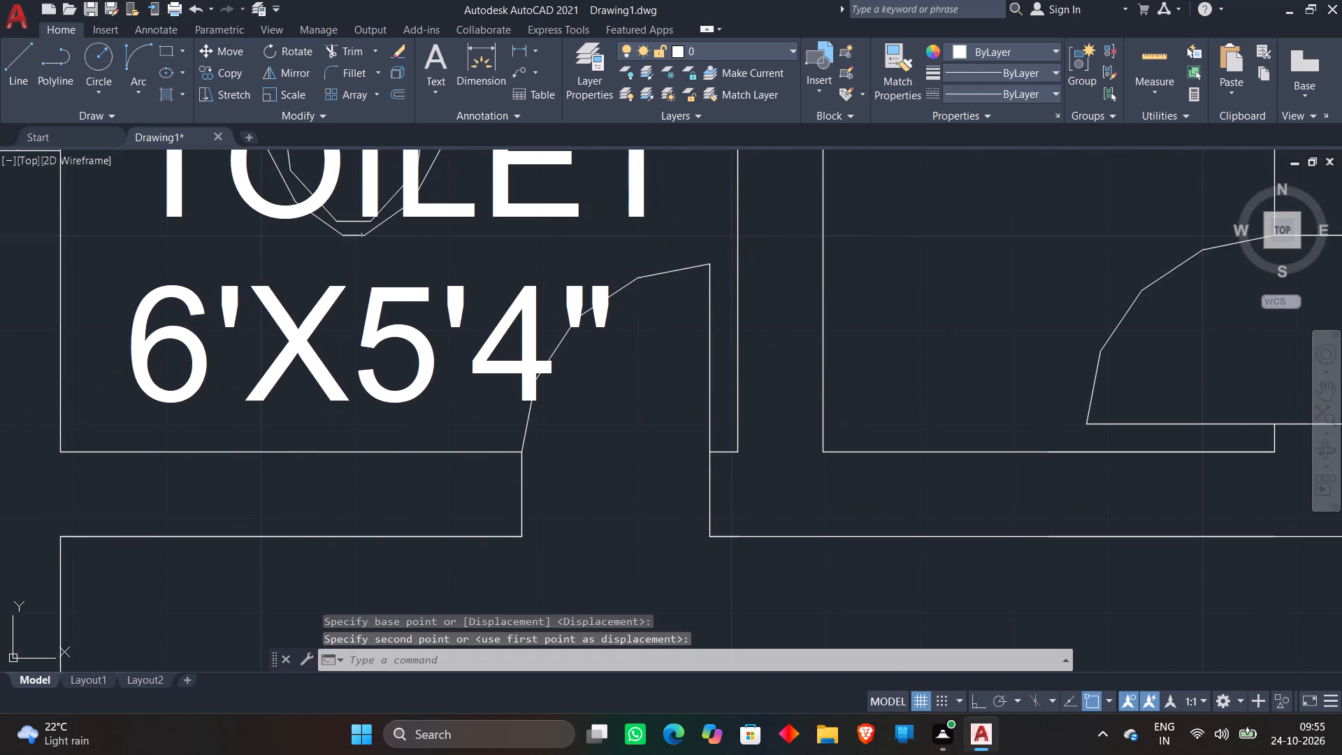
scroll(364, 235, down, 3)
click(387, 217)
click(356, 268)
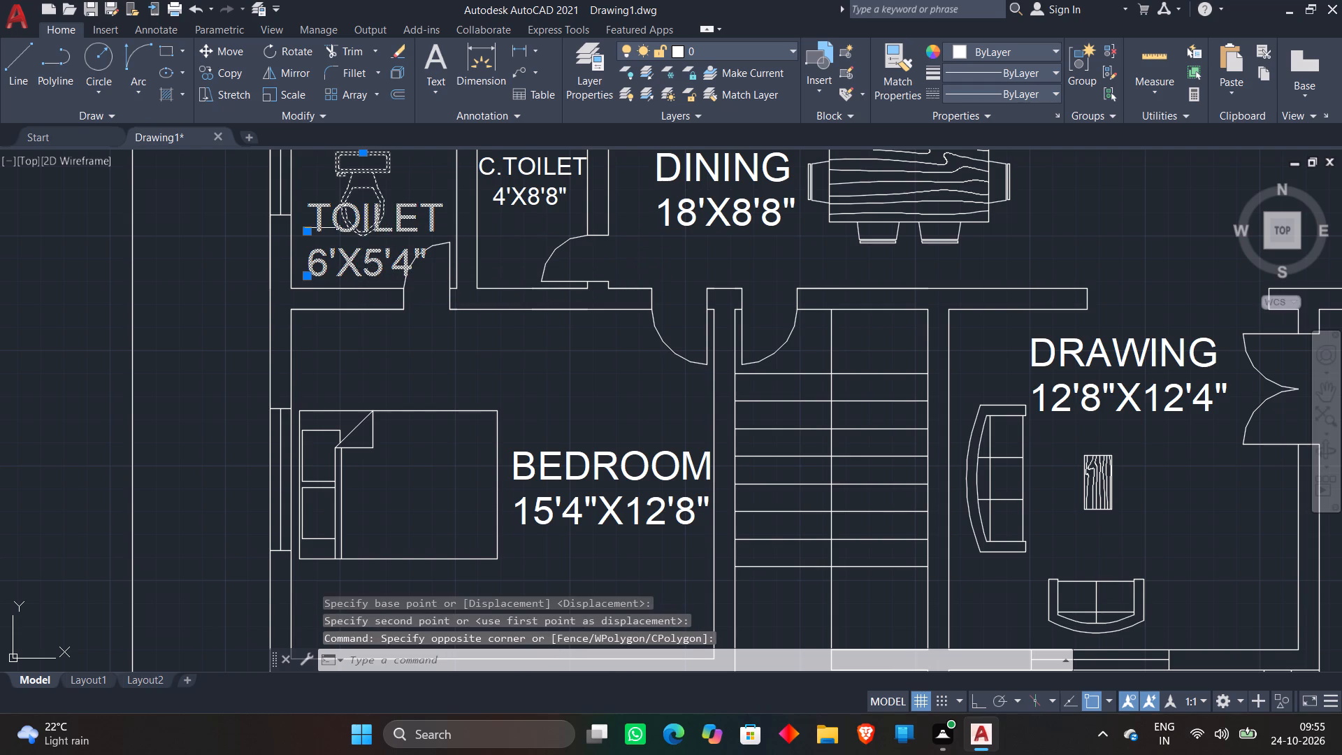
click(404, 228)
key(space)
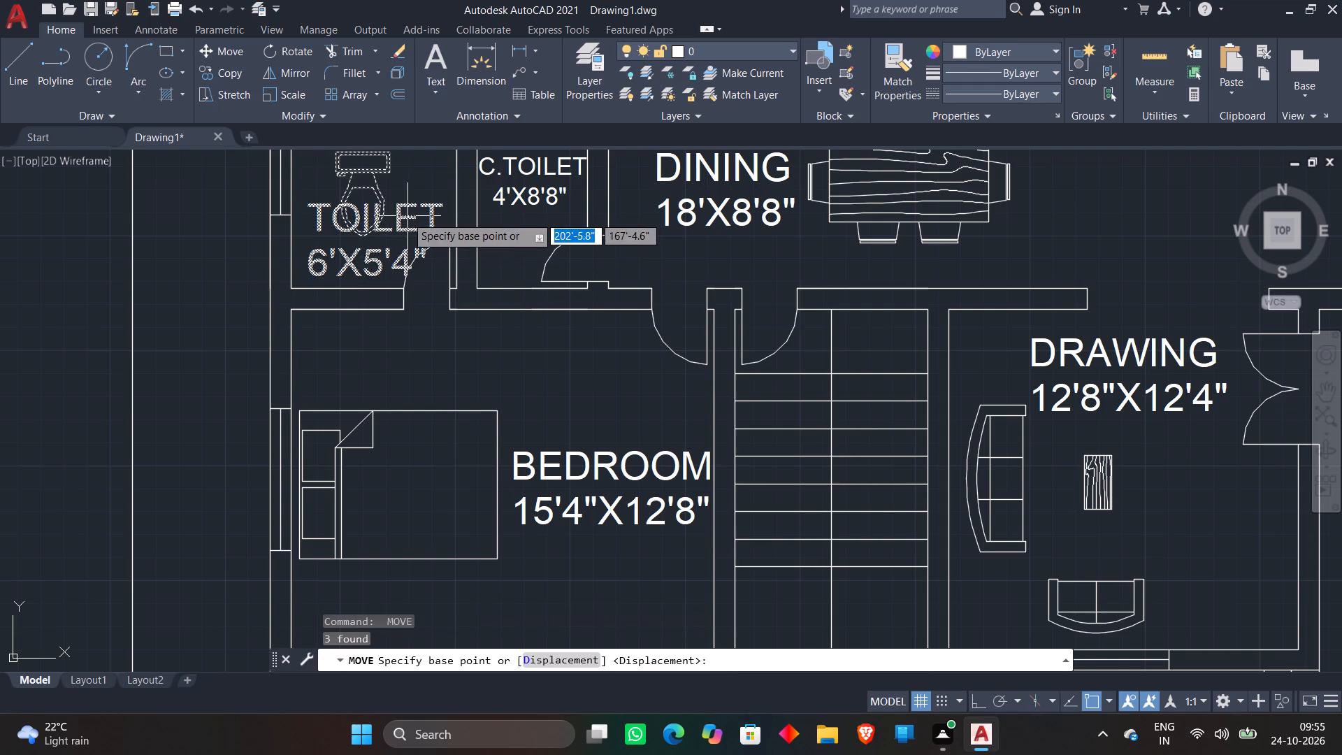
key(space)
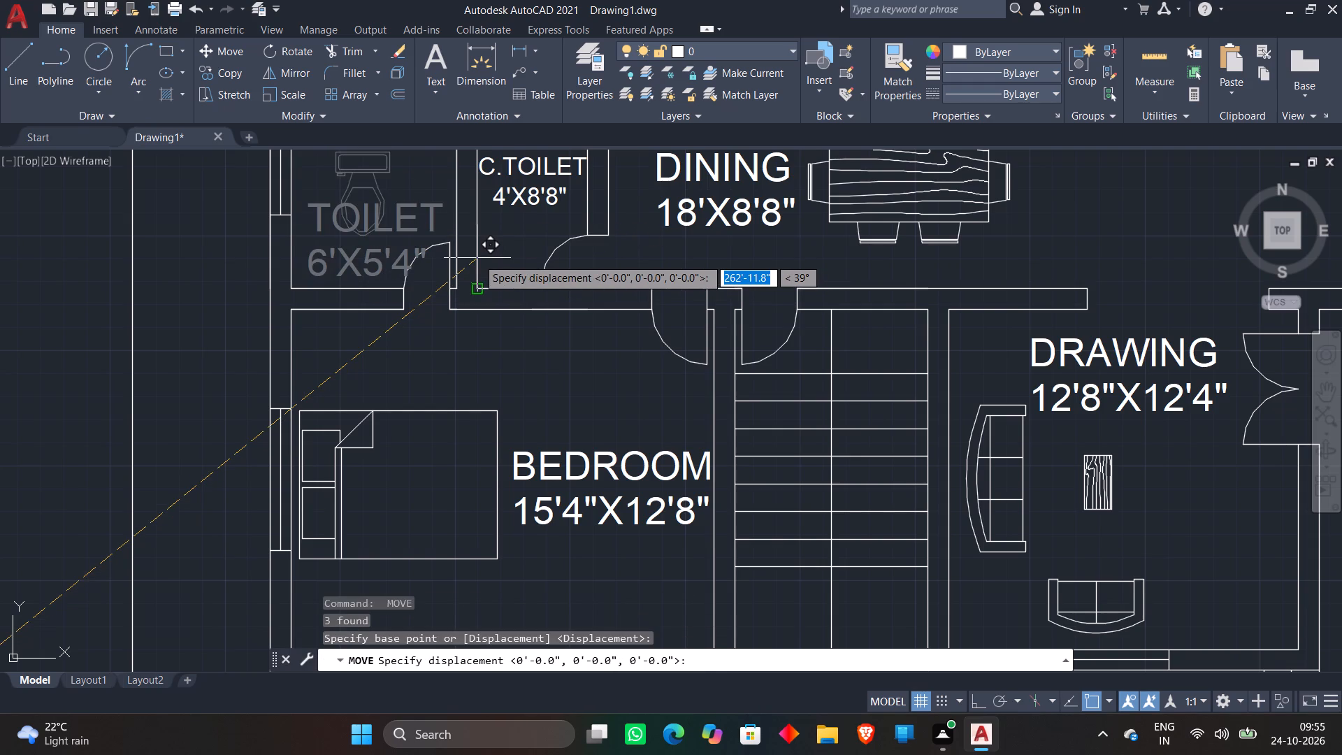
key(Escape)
Scale down the TOILET name and its 6'X5'4" size together in the toilet below the wash area.
click(321, 226)
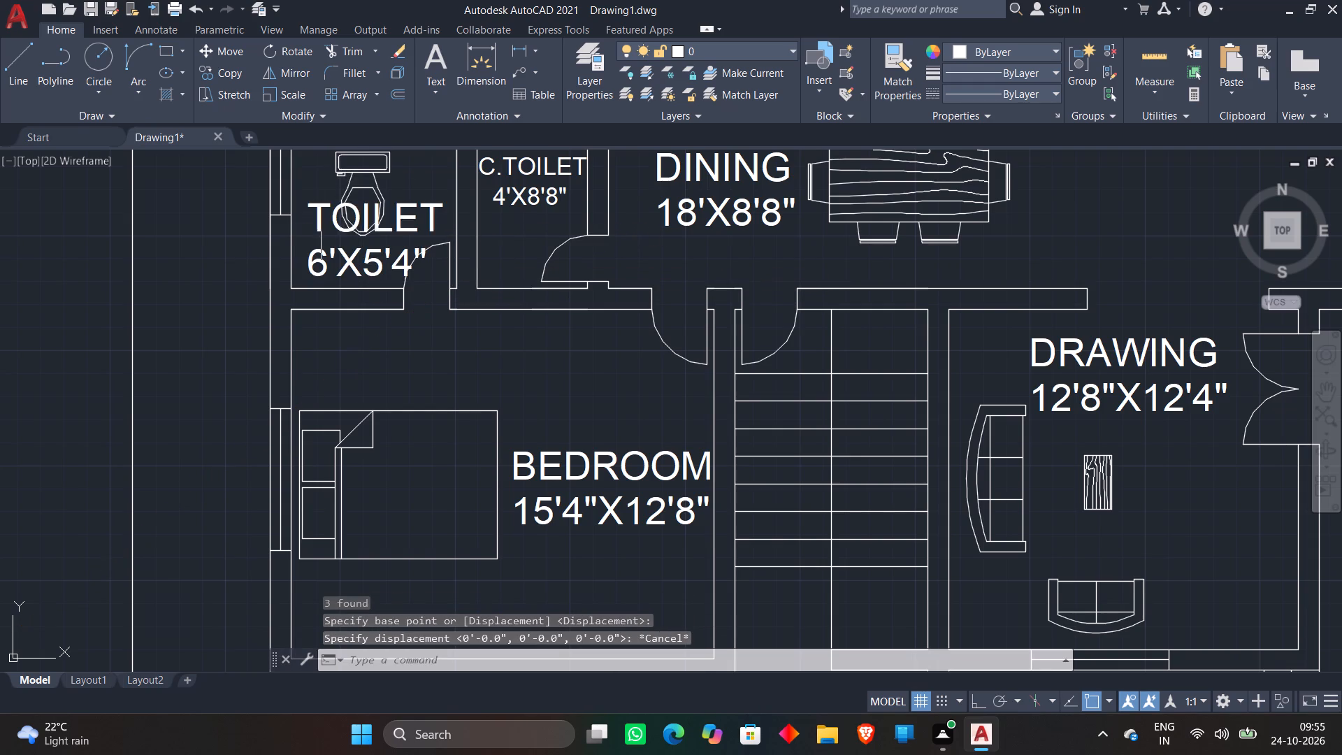
click(314, 256)
right_click(325, 257)
click(384, 424)
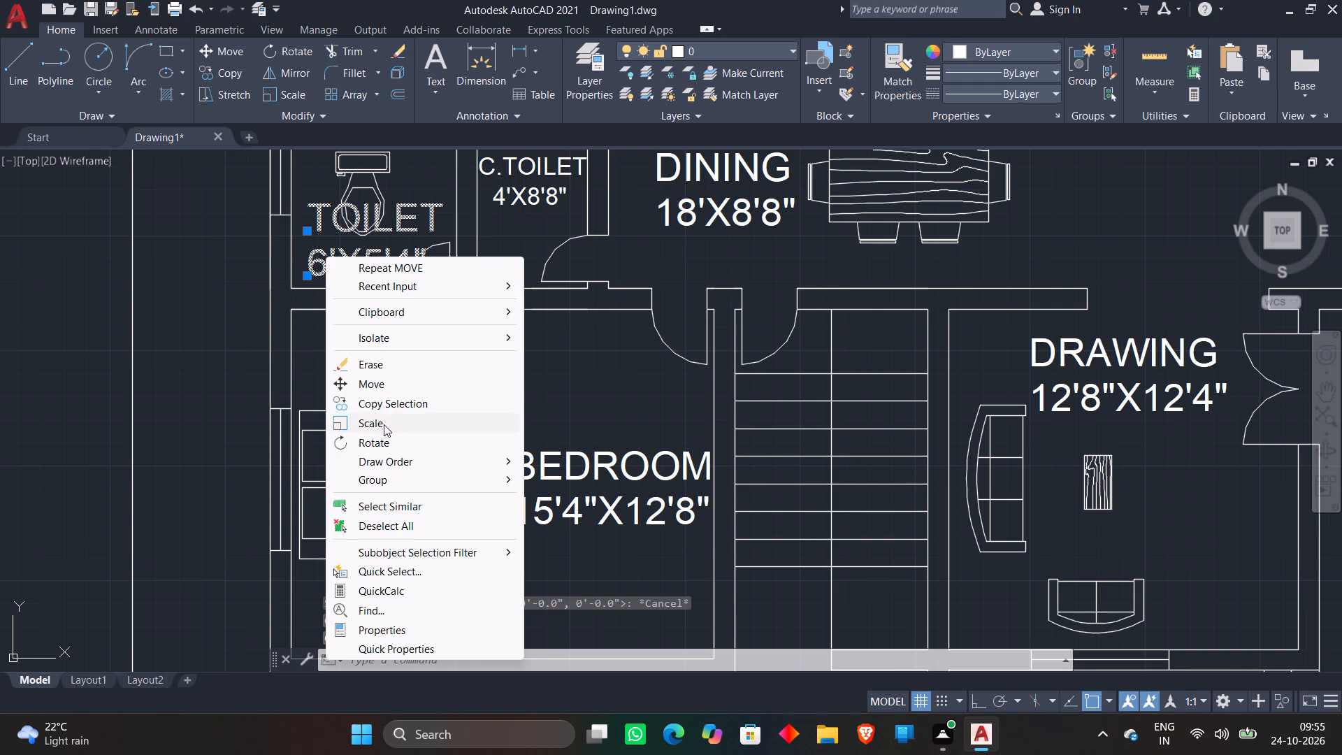
click(344, 254)
click(374, 256)
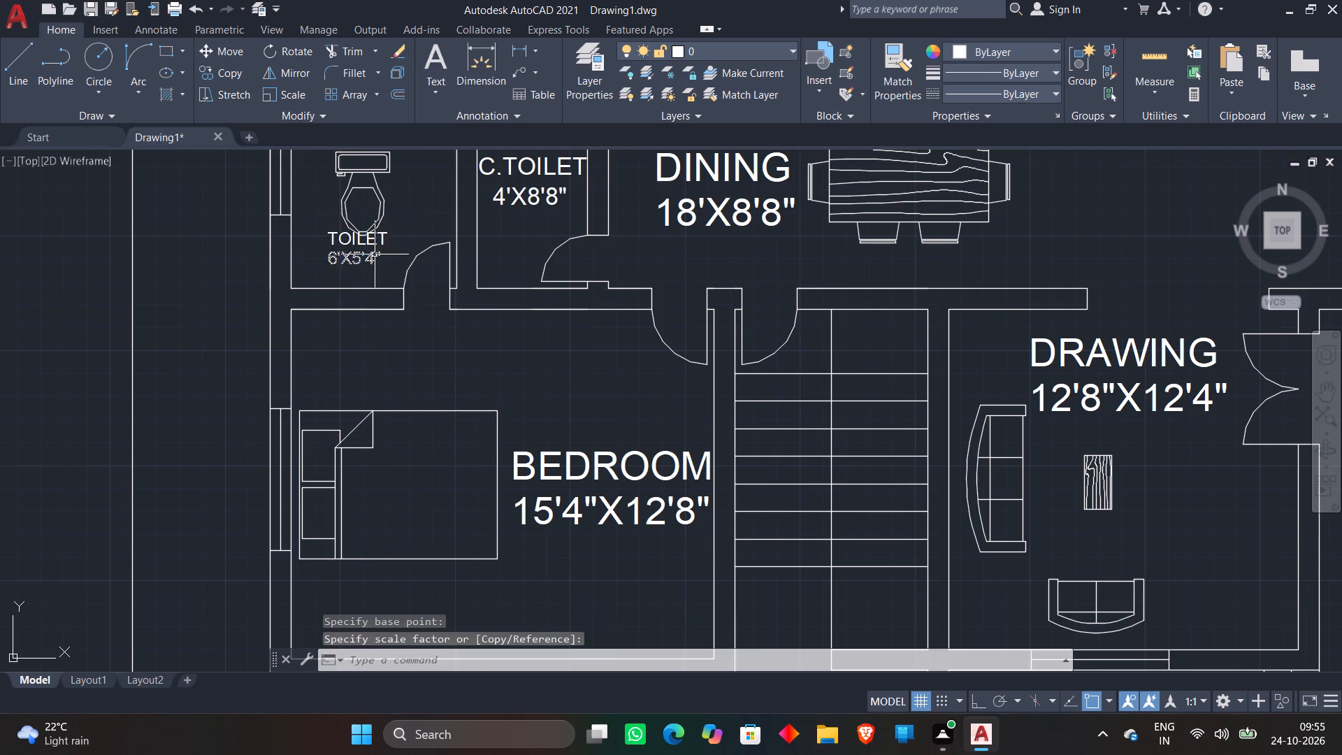
Move the TOILET name and its 6'X5'4" size slightly down, clear of the toilet fixture.
scroll(368, 245, up, 3)
click(347, 237)
click(203, 231)
click(303, 301)
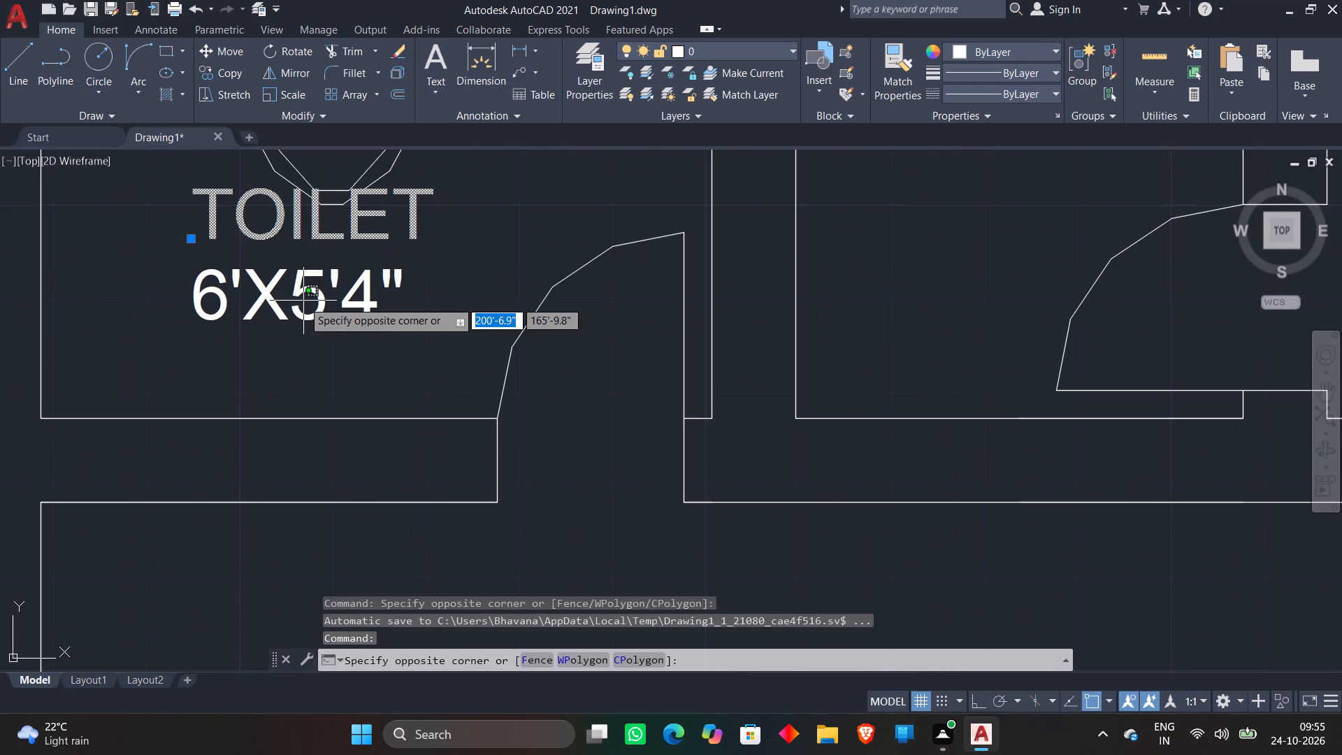
scroll(311, 296, down, 2)
click(270, 293)
key(m)
key(space)
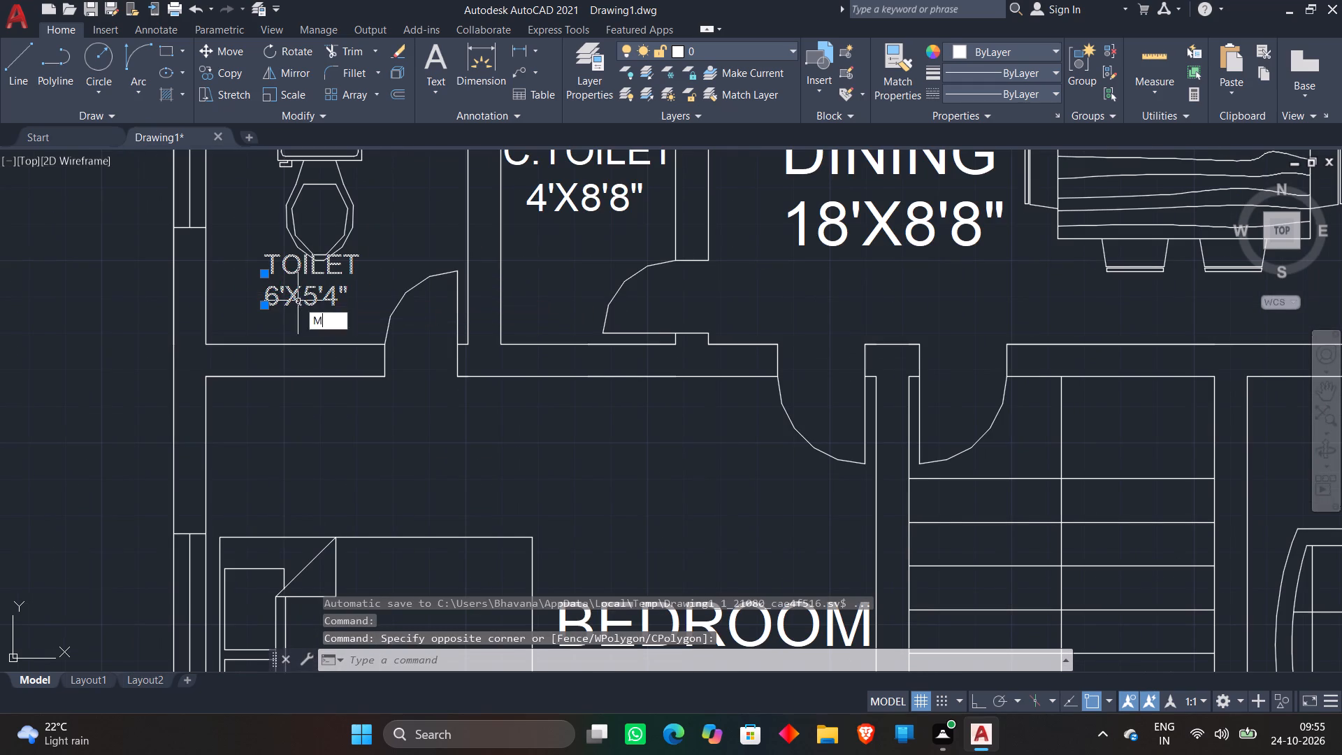
click(329, 296)
scroll(331, 311, up, 2)
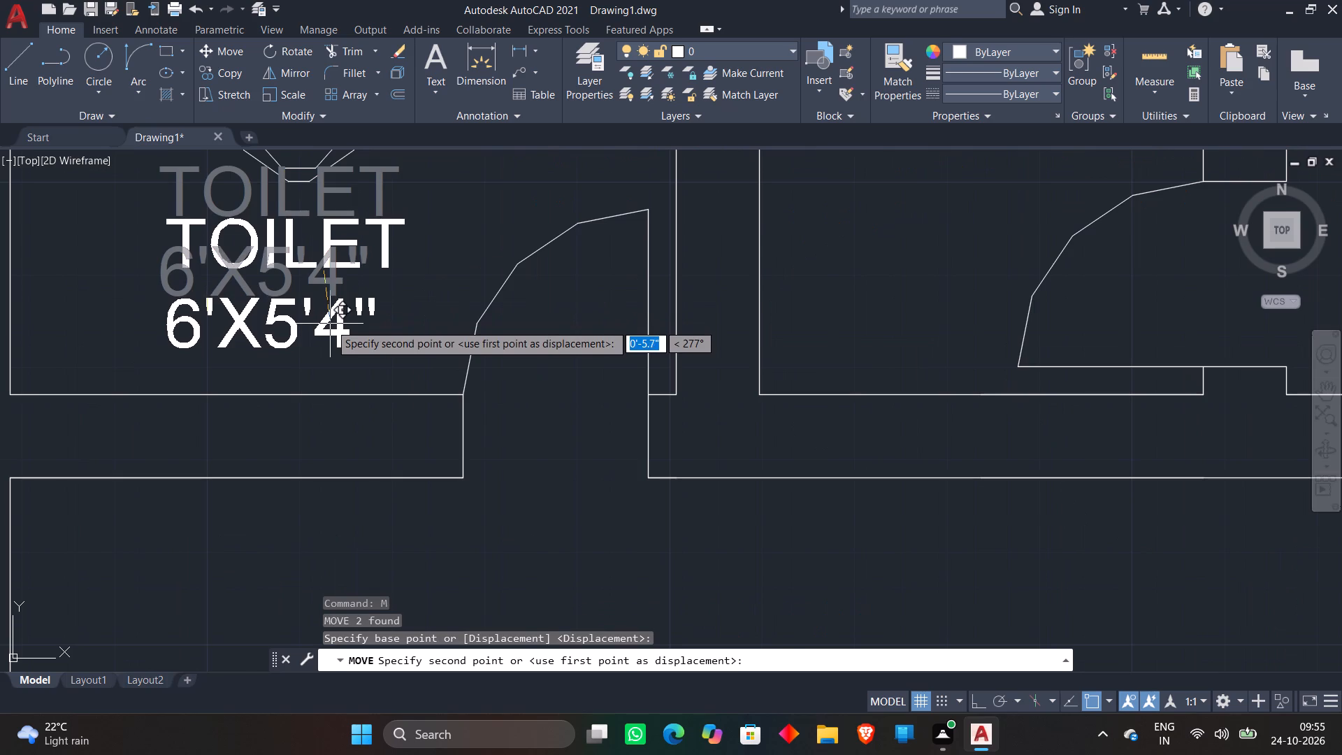
click(330, 325)
Move the MD tag from the label list to the double door between the living room and the porch.
scroll(375, 325, down, 5)
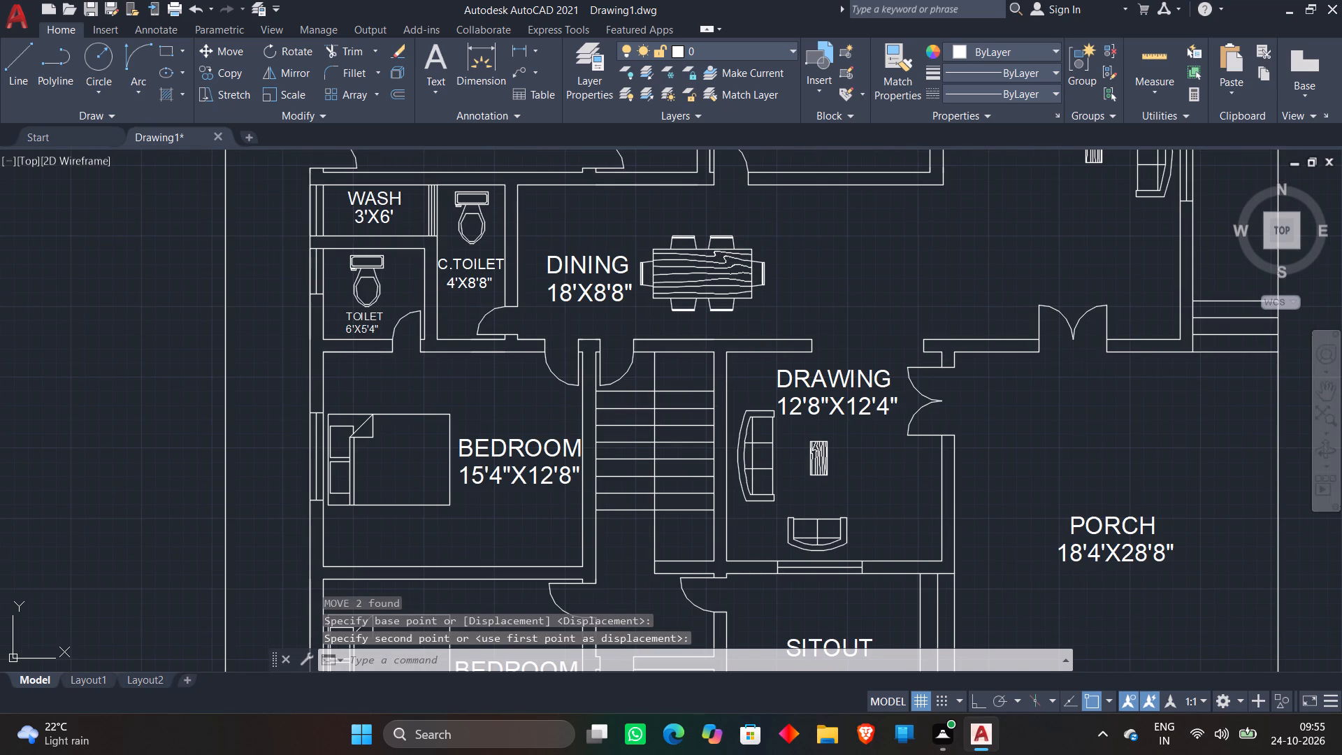
scroll(558, 255, down, 3)
scroll(425, 318, up, 2)
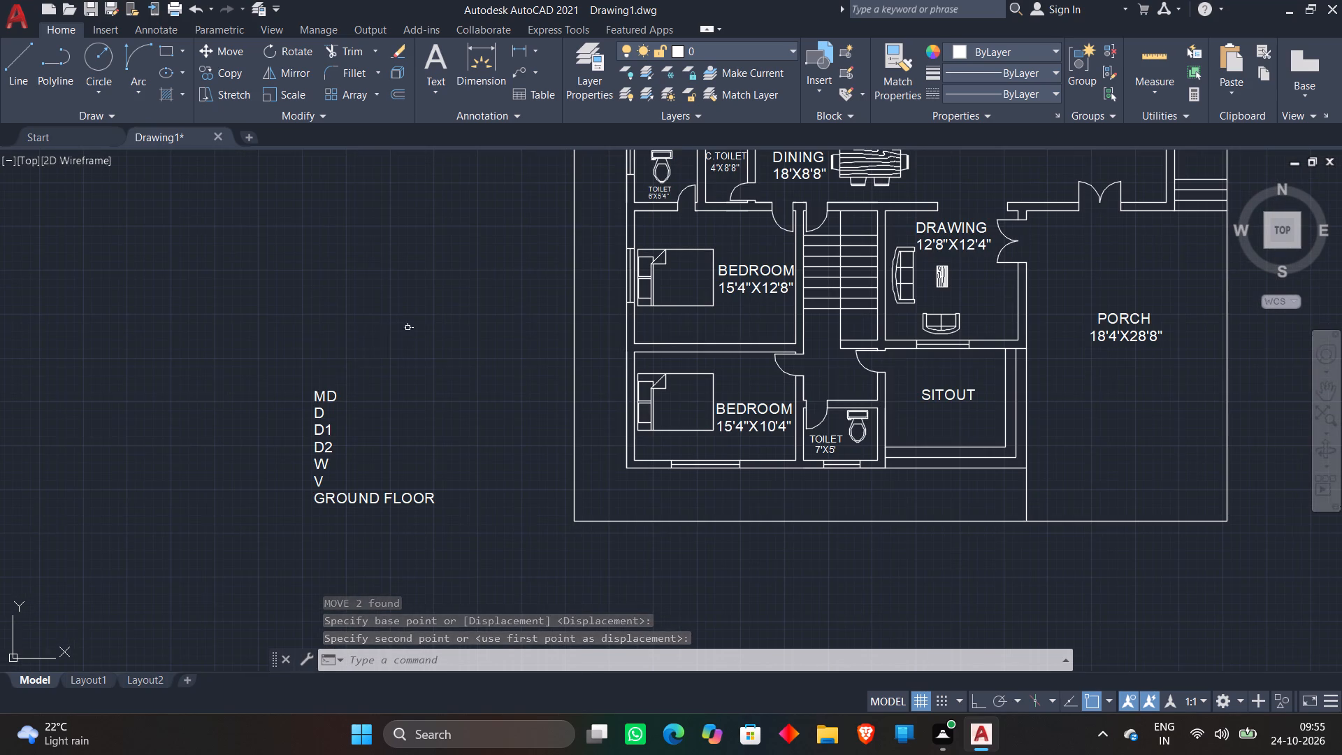
click(314, 392)
key(m)
key(space)
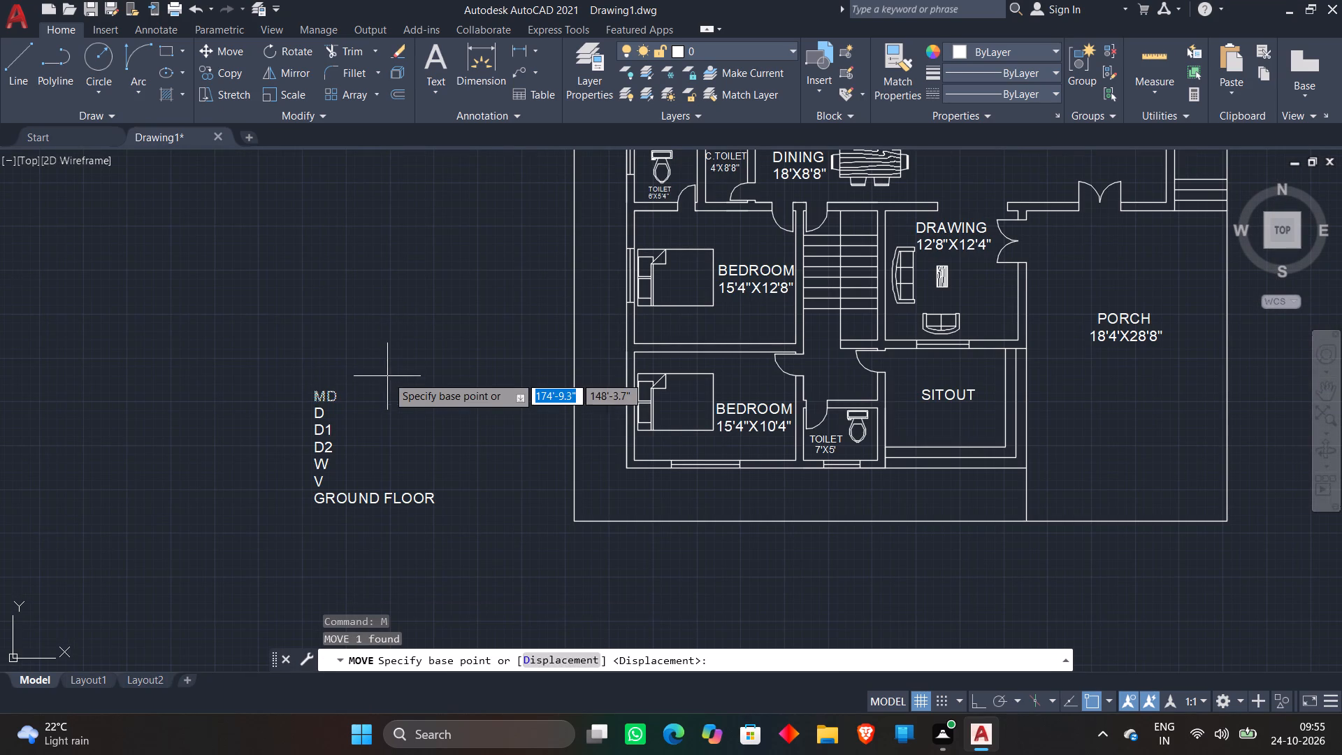
click(322, 399)
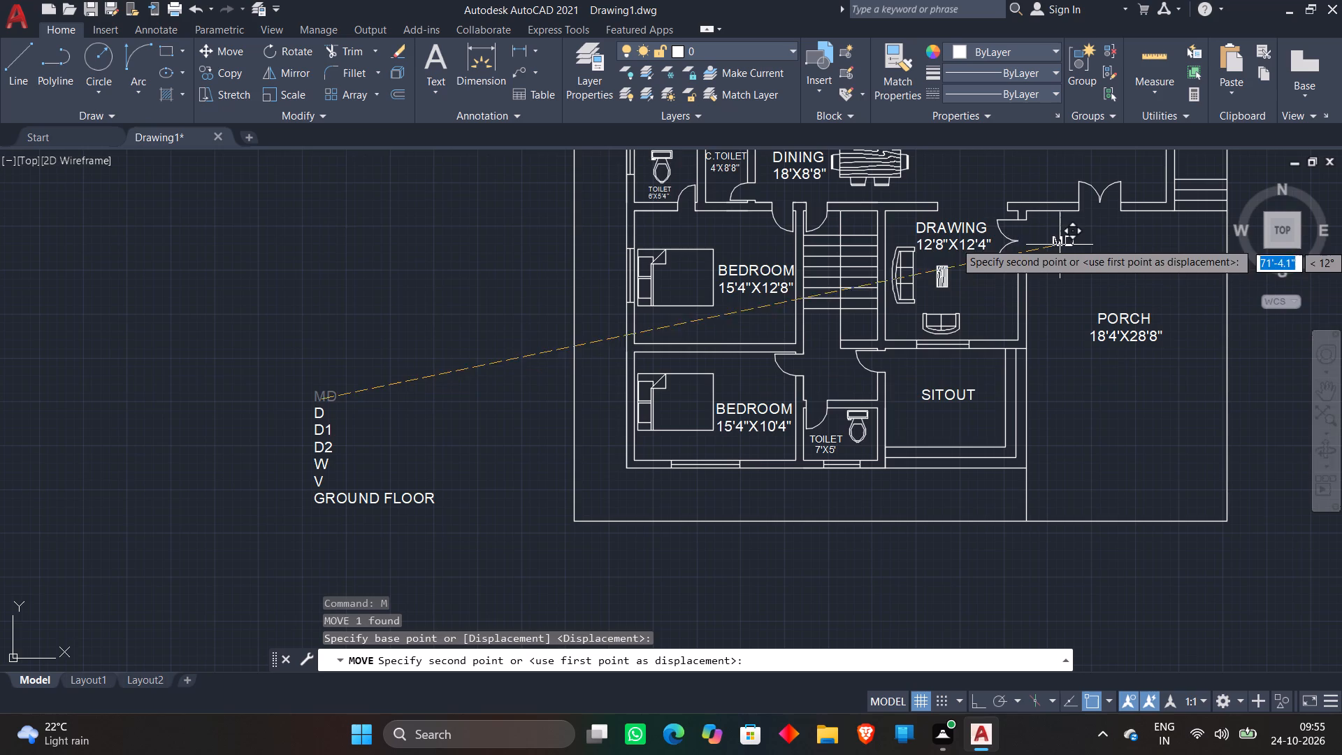
scroll(1087, 227, up, 1)
middle_drag(1087, 227, 830, 289)
scroll(860, 290, up, 2)
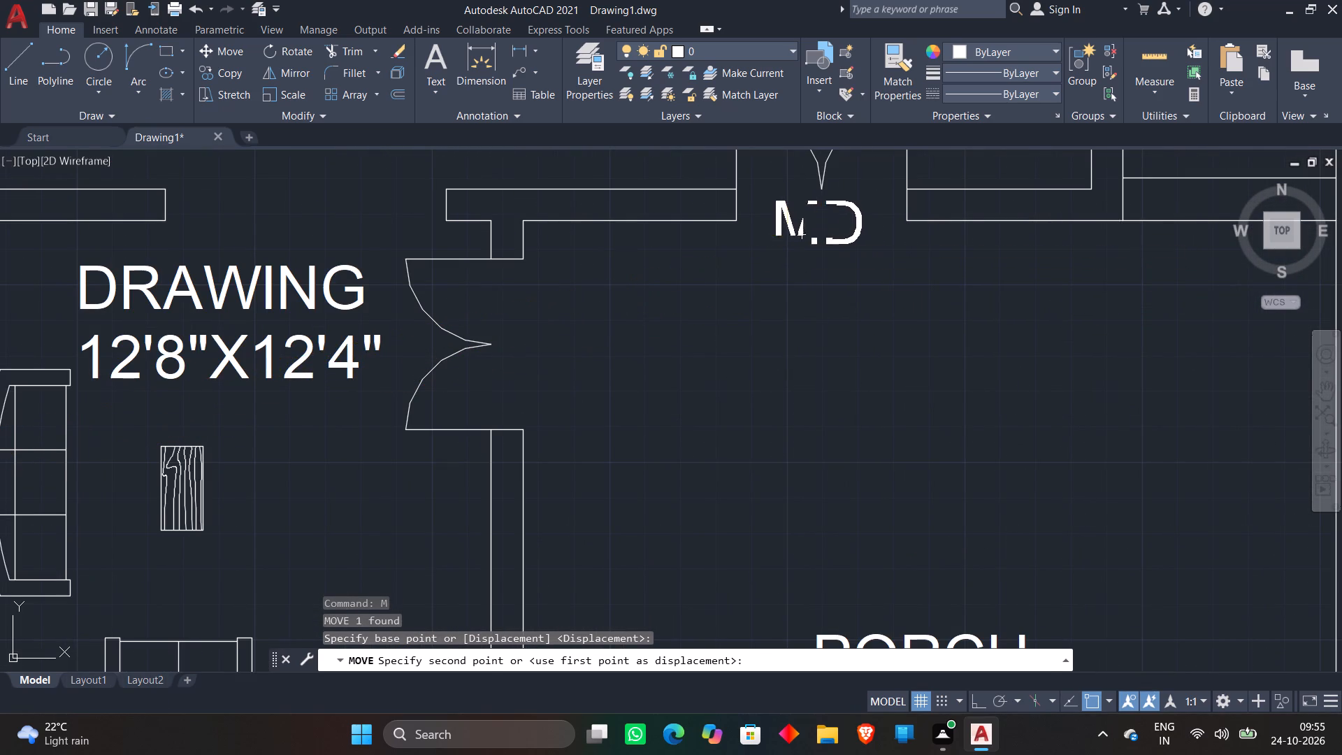
click(804, 237)
Move the D tag from the label list to the drawing room's double door facing the porch.
scroll(814, 236, down, 3)
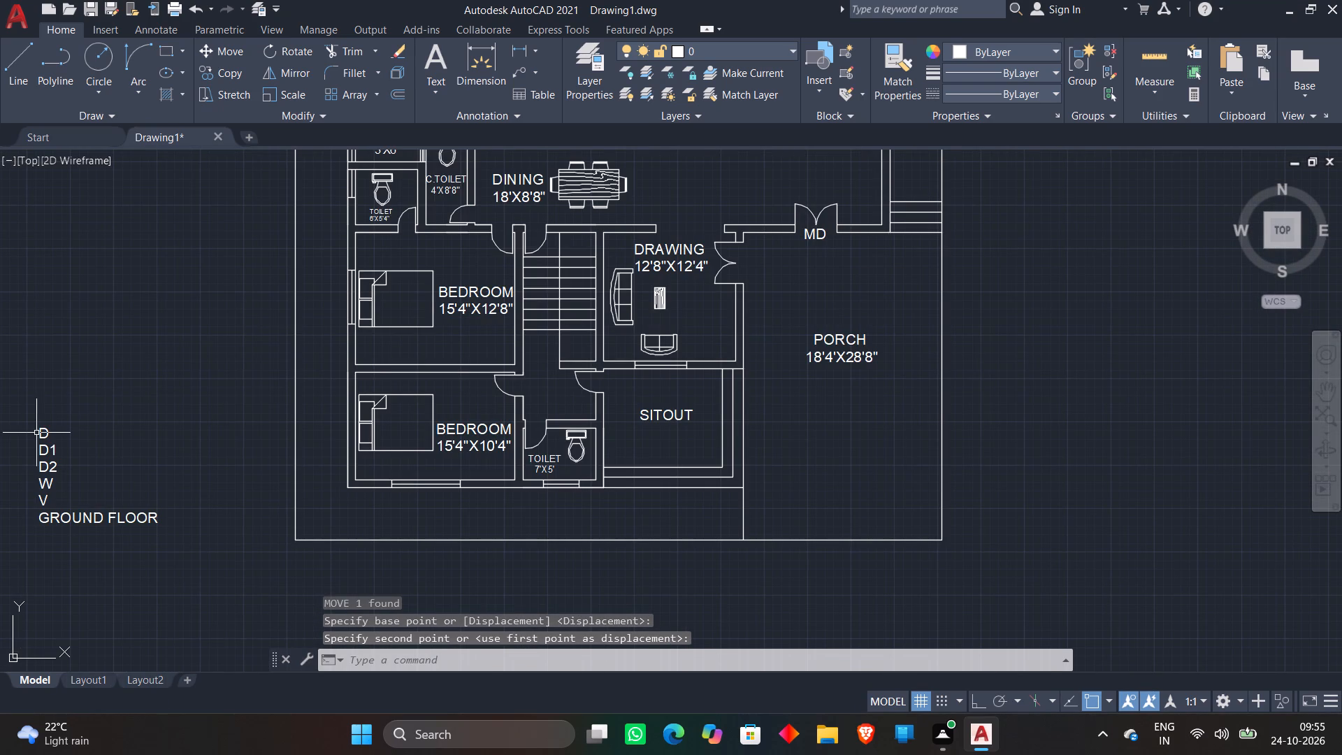
click(39, 433)
click(223, 51)
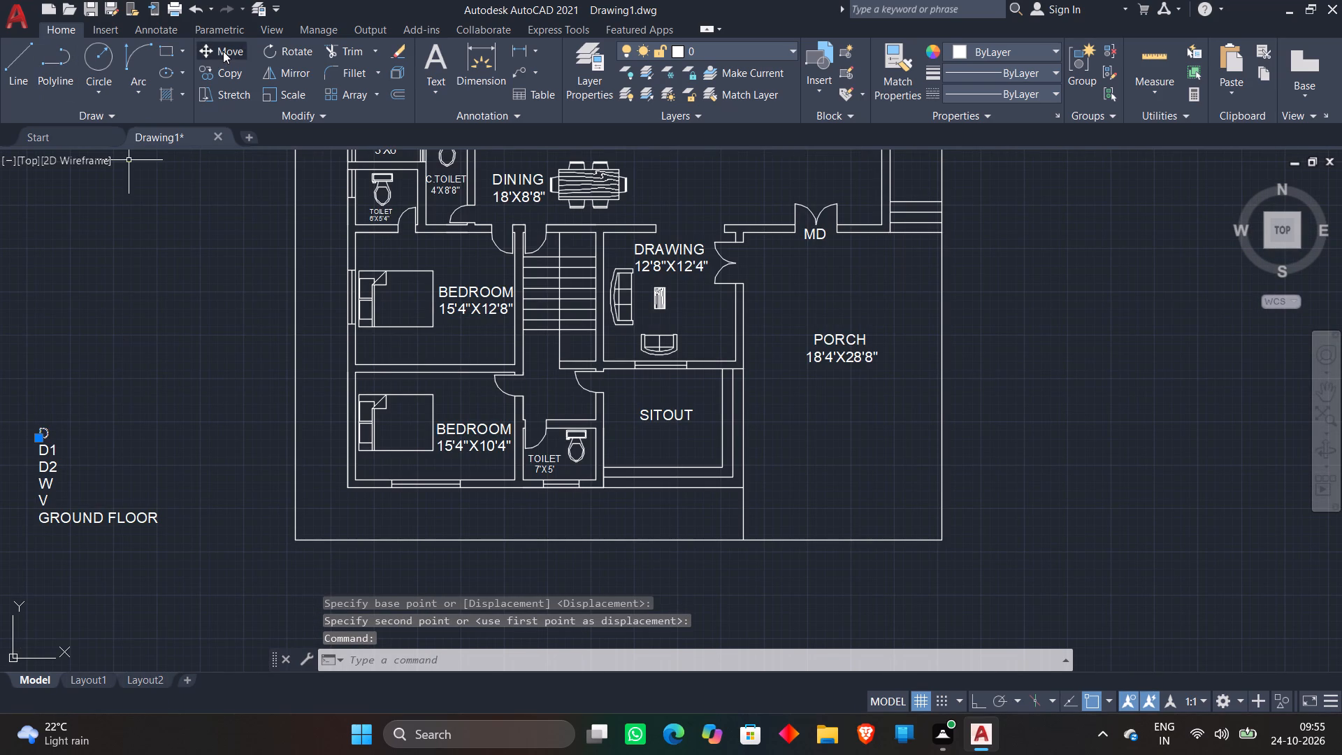
click(43, 435)
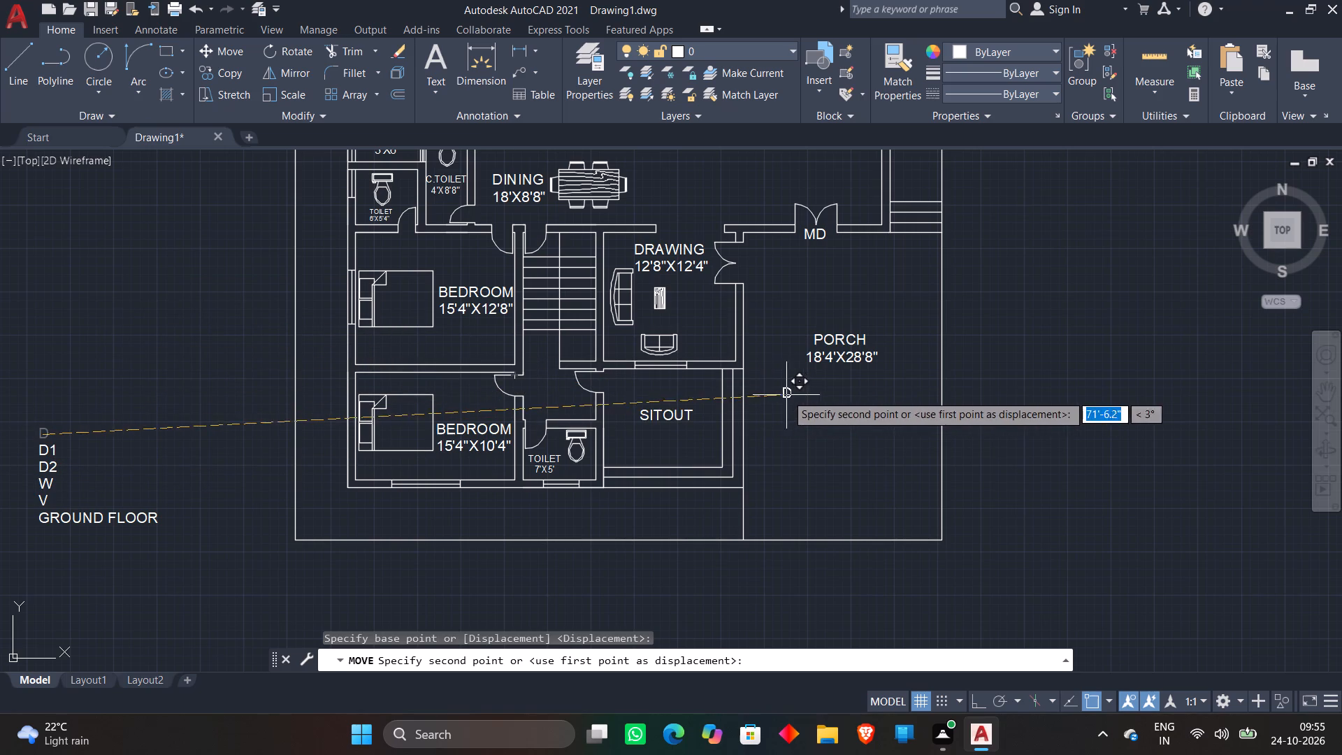
scroll(743, 257, up, 3)
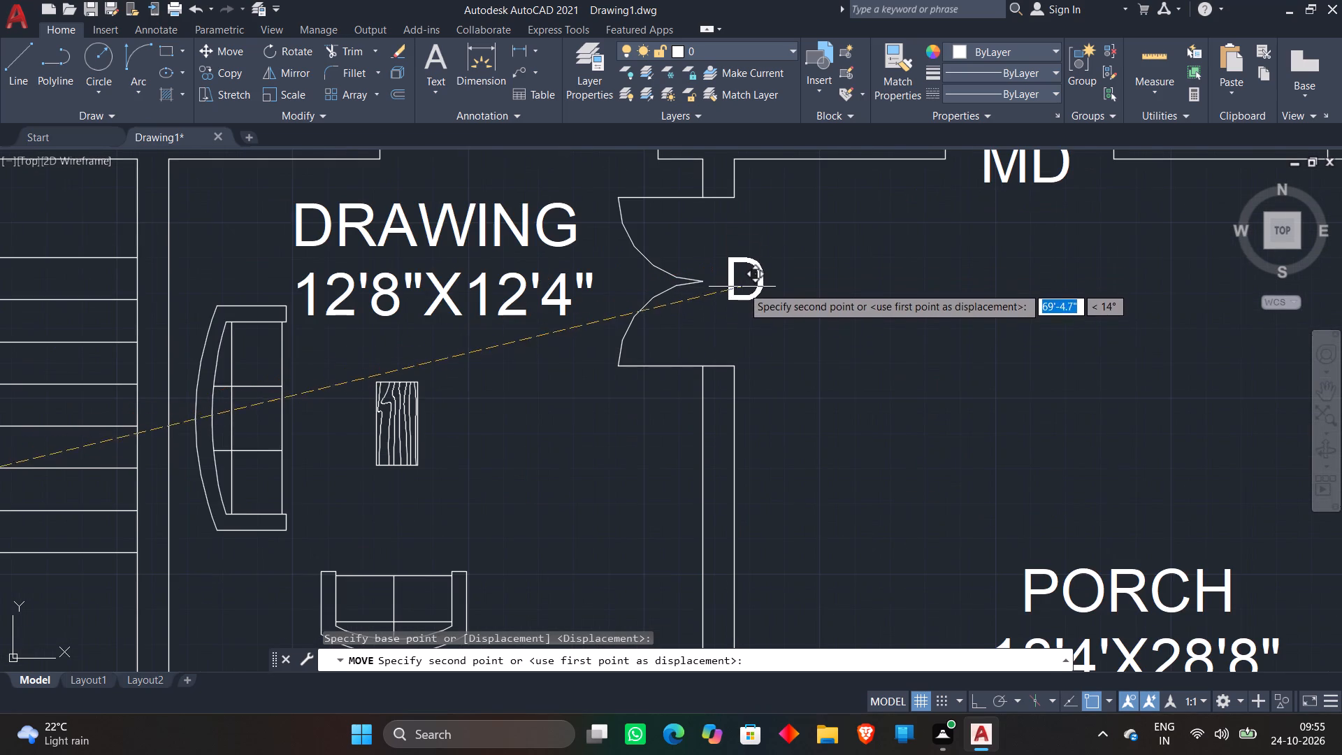
click(742, 286)
Move the D1 tag from the label list to the door opening between the passage and the sitout.
scroll(779, 275, down, 5)
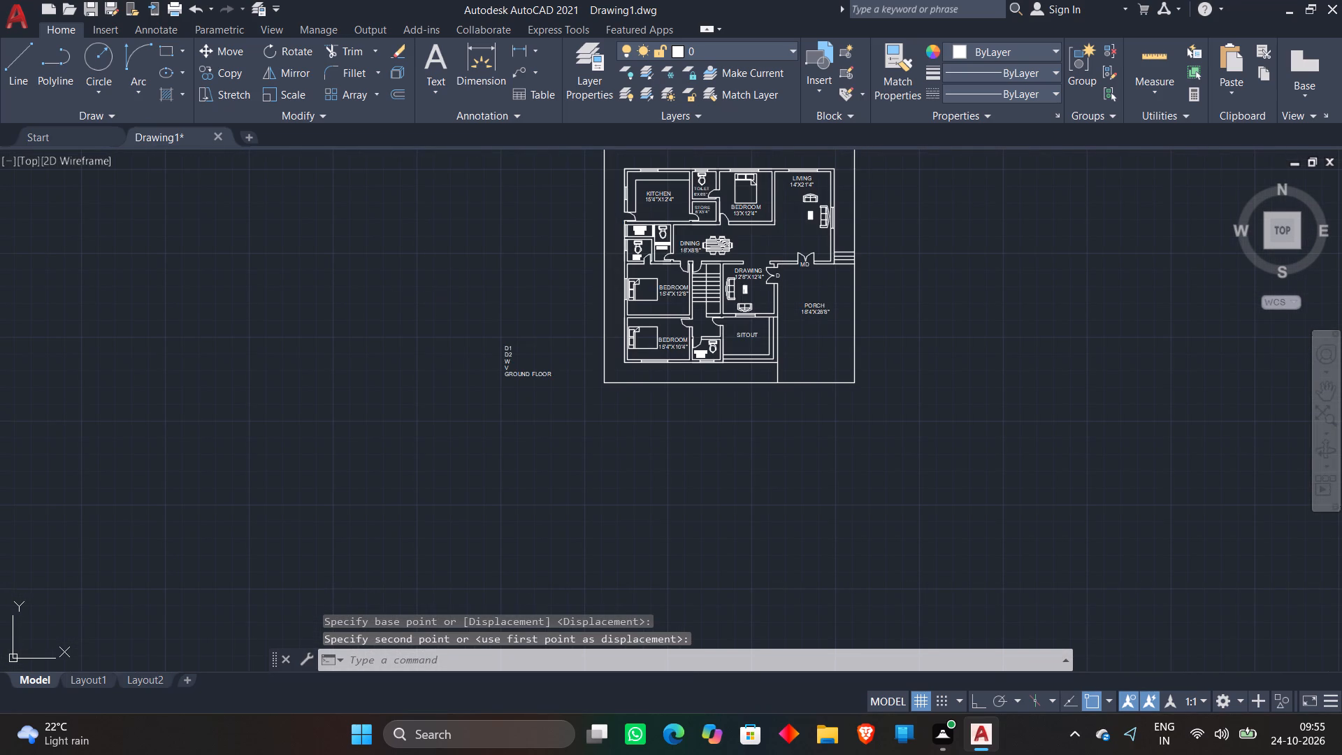
click(507, 347)
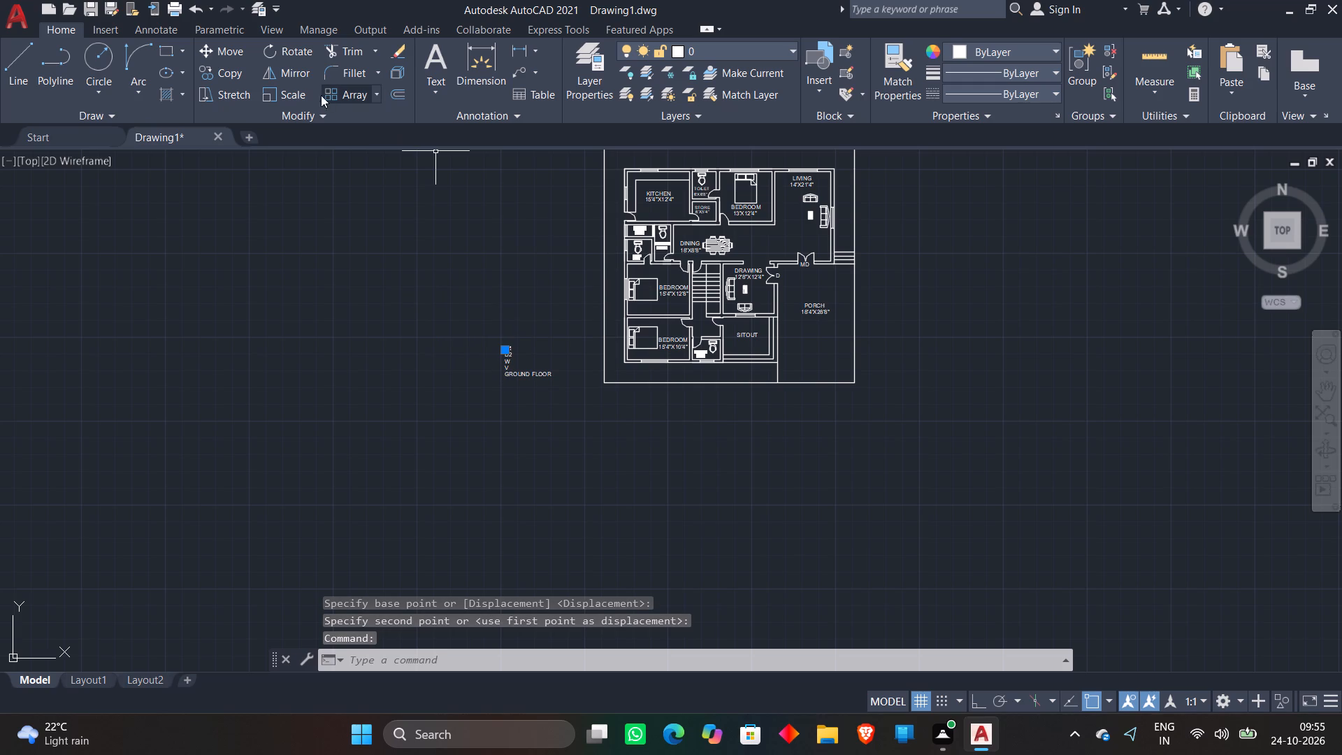
click(209, 48)
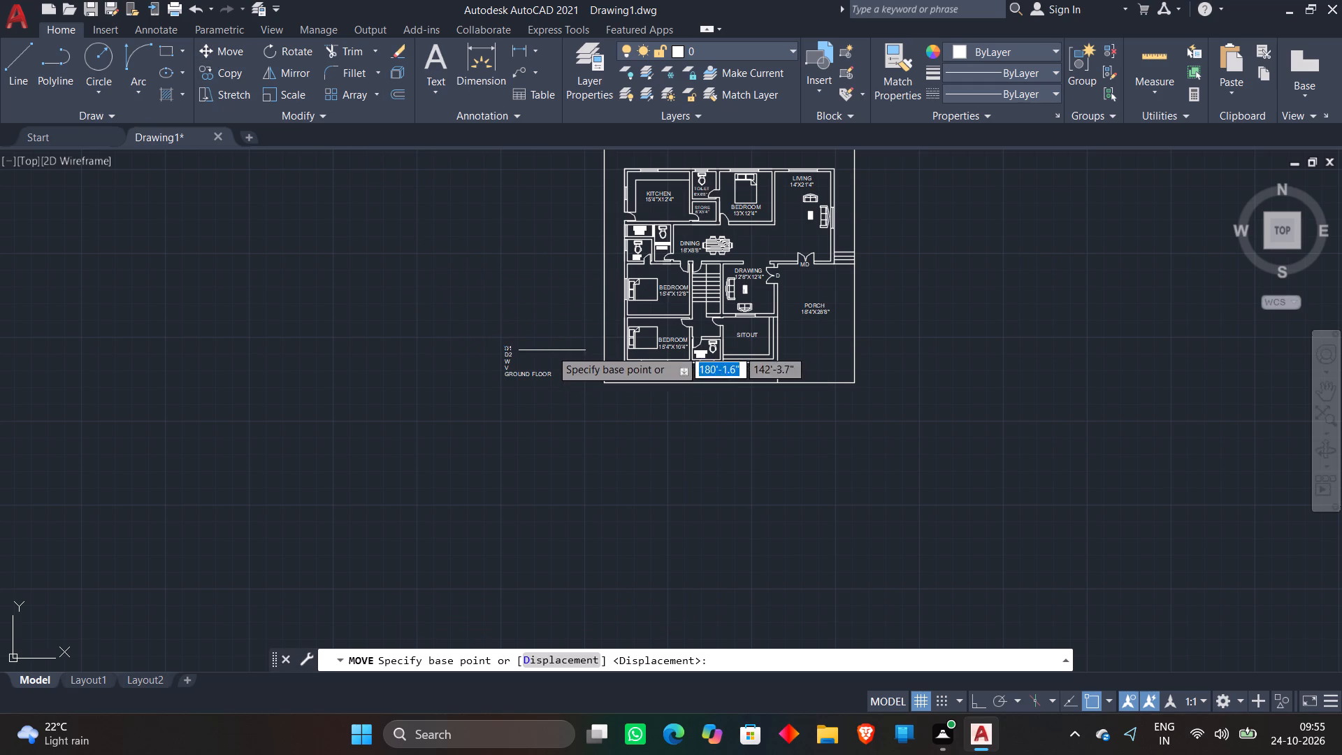
click(507, 347)
scroll(747, 326, up, 3)
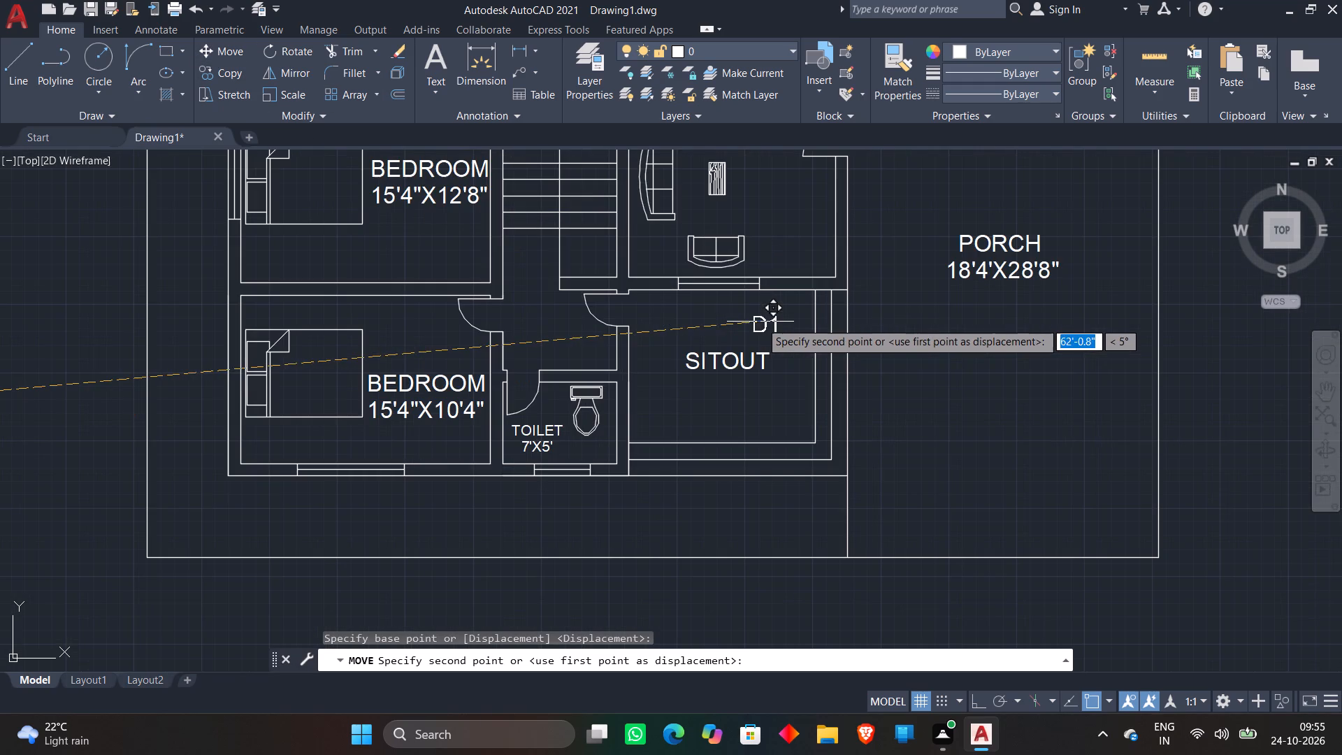
scroll(647, 323, up, 2)
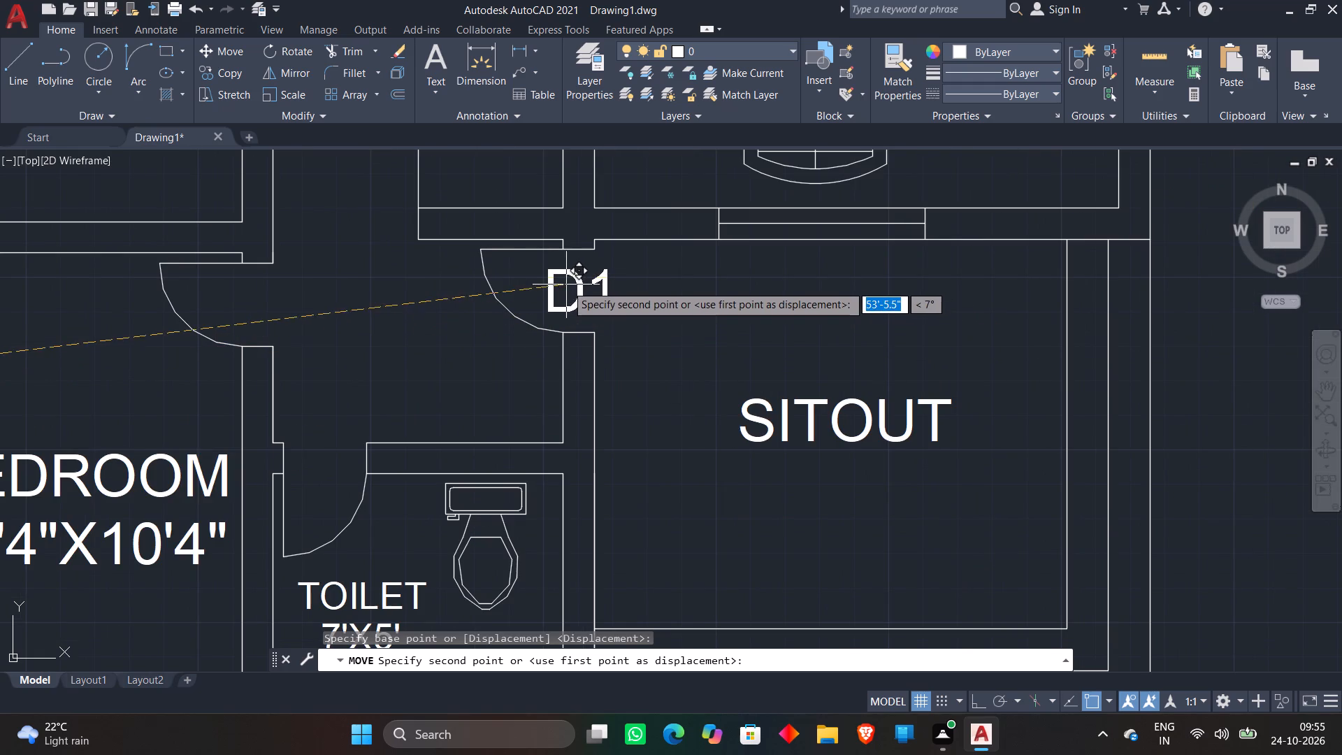
click(566, 283)
Copy the sitout's D1 tag to the 15'4"X10'4" bedroom door and the two adjacent doors below the dining area.
click(582, 292)
right_click(582, 292)
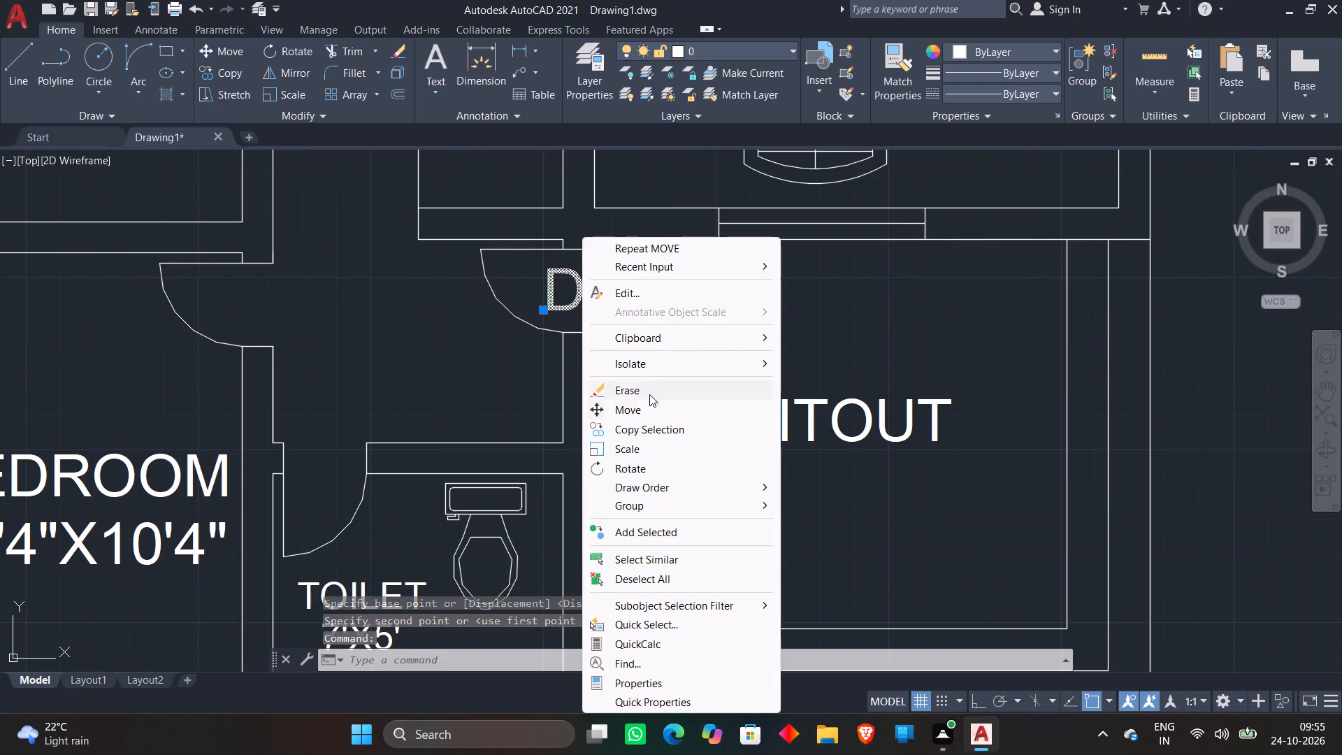
click(637, 426)
click(582, 307)
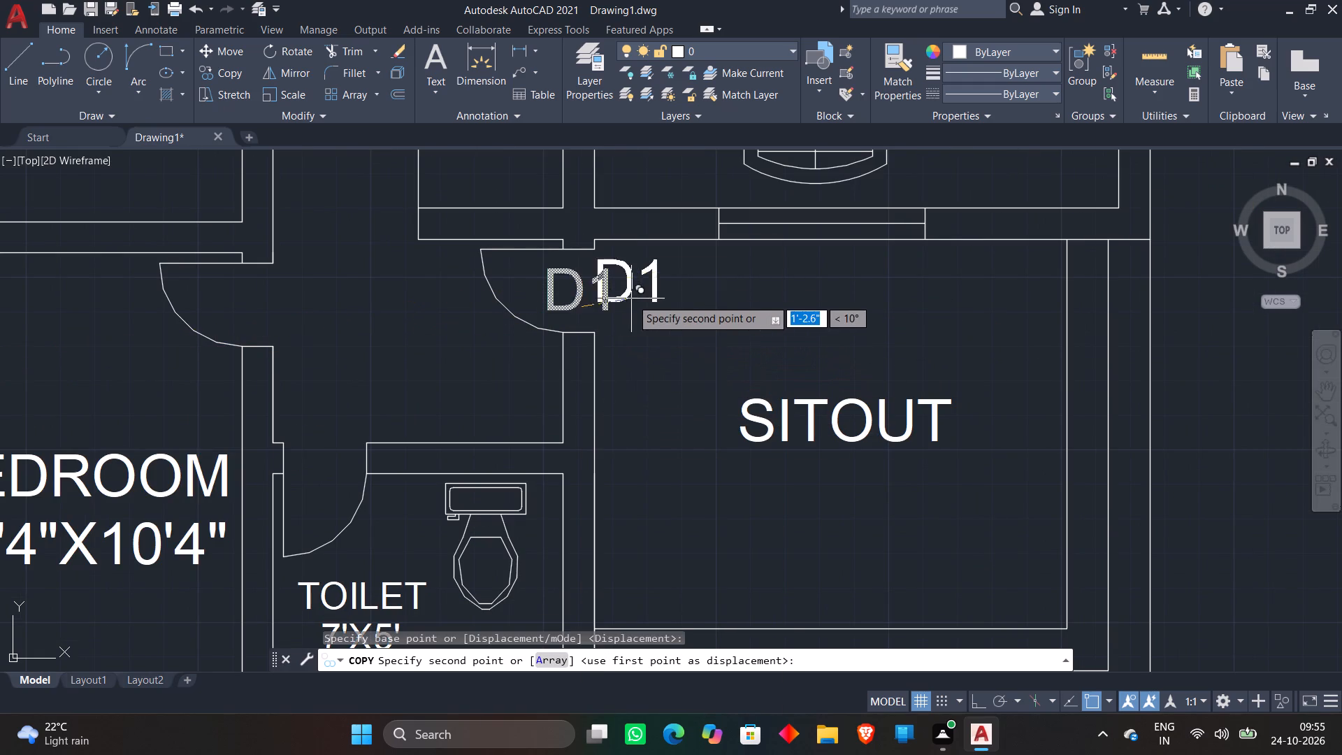
scroll(637, 311, down, 3)
scroll(517, 308, up, 4)
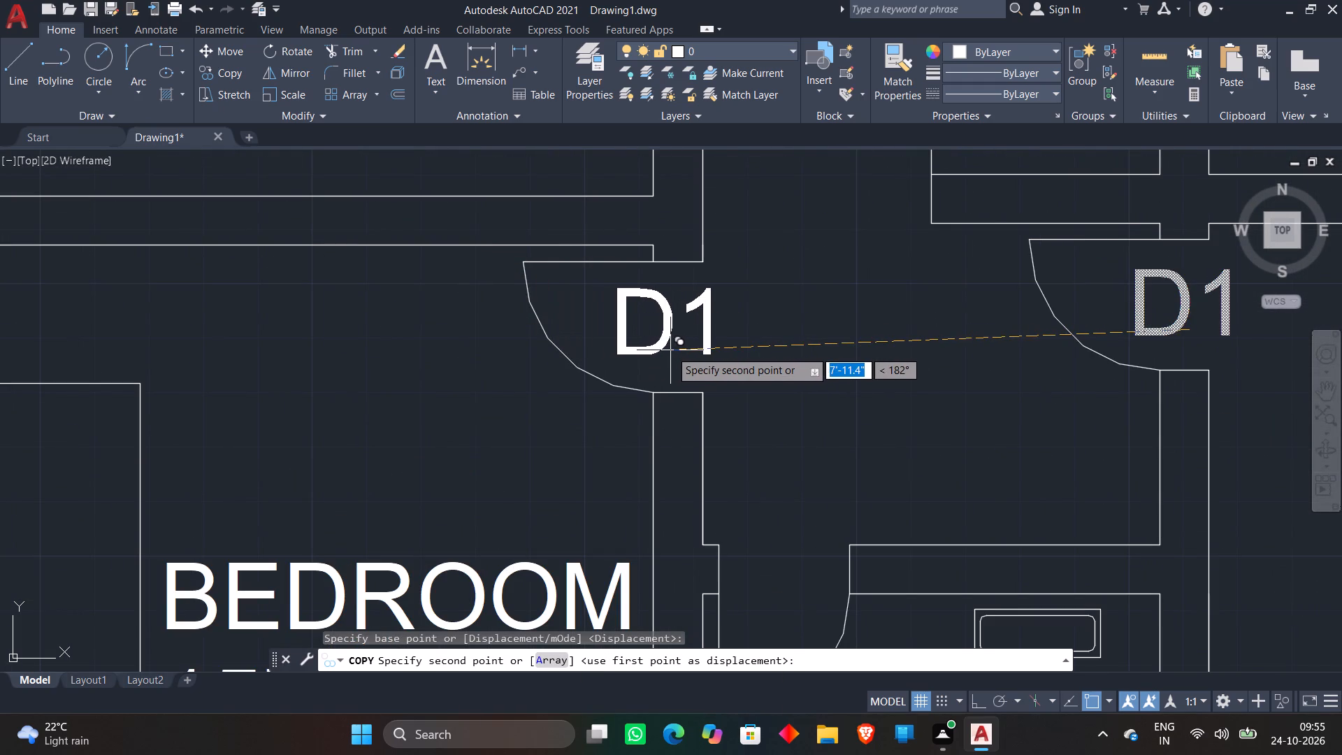
click(663, 350)
scroll(663, 350, down, 3)
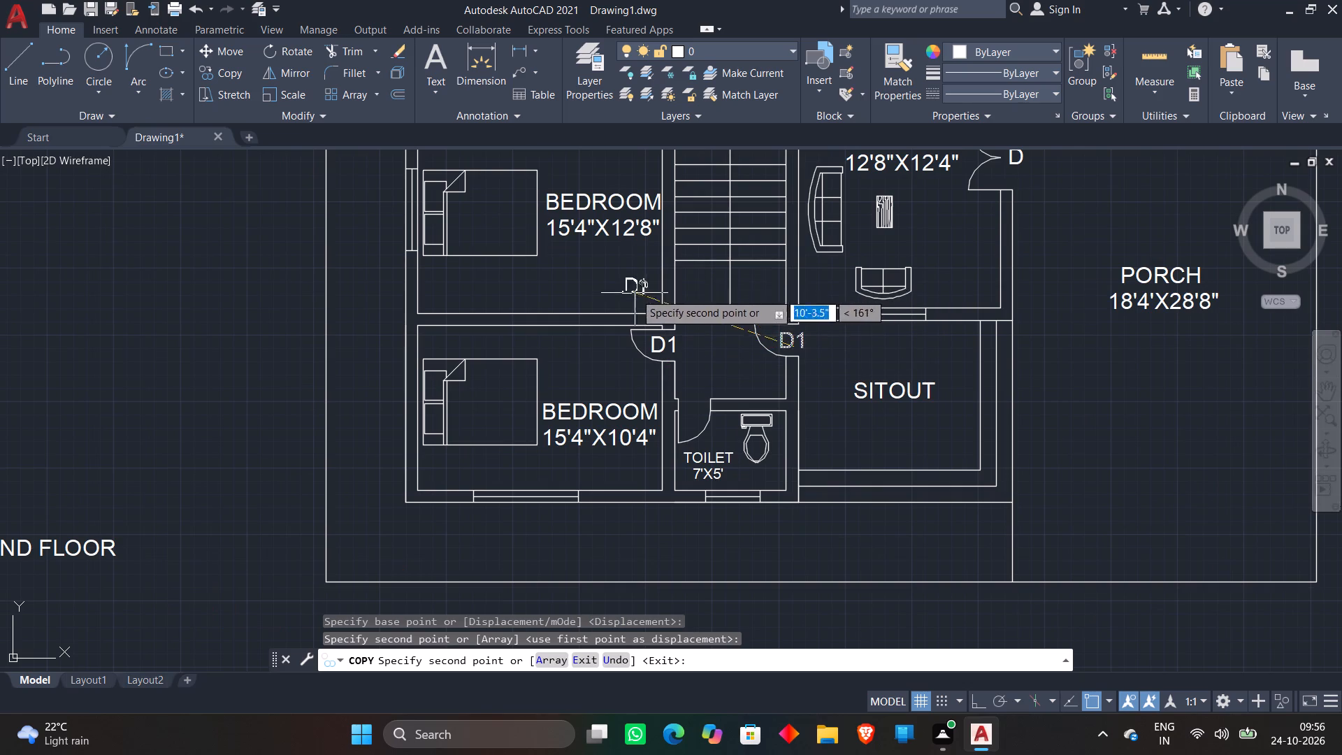
middle_drag(604, 284, 579, 462)
scroll(561, 268, up, 3)
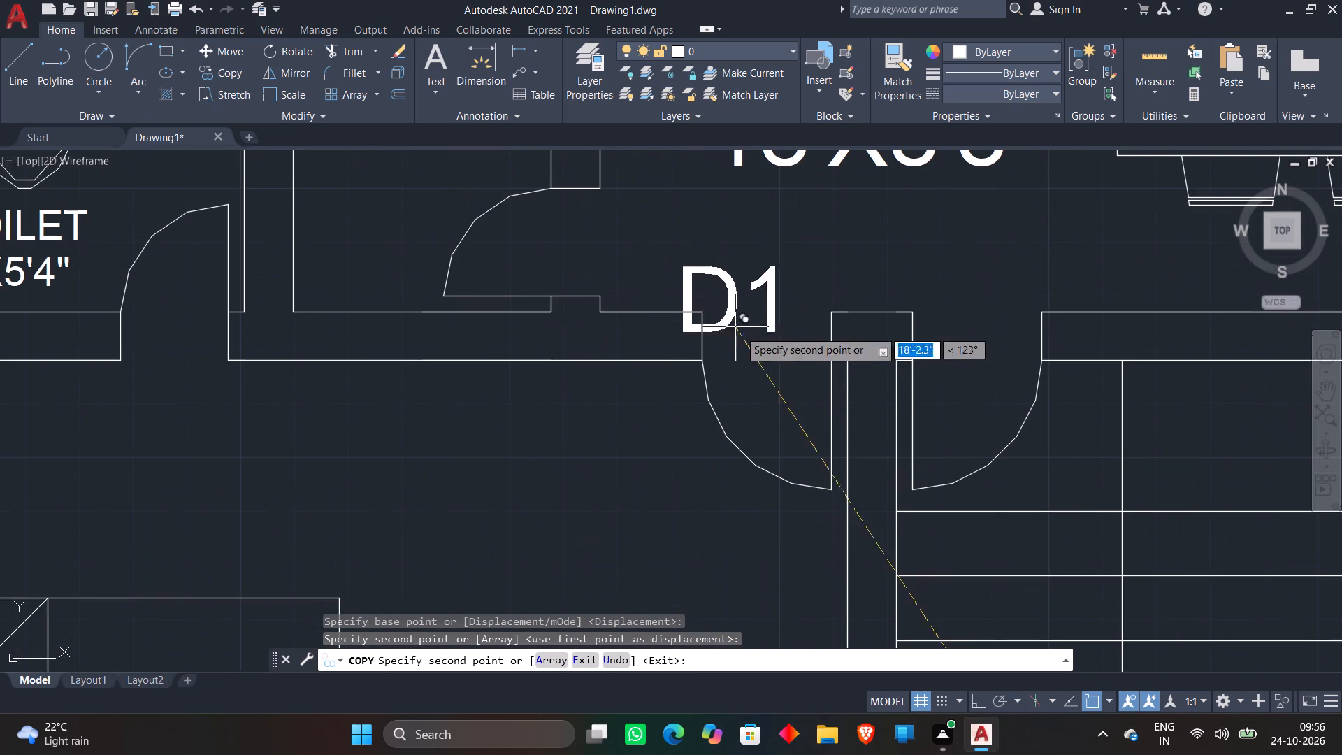
click(770, 369)
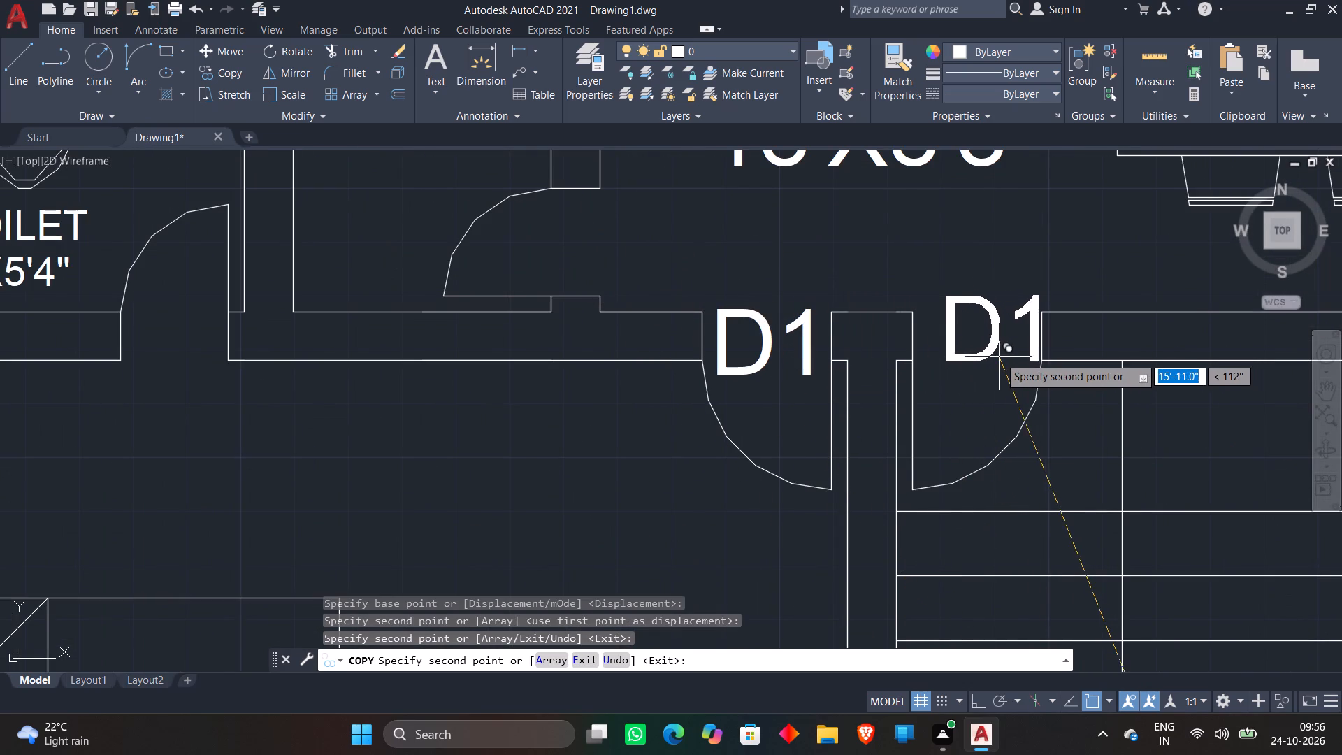
click(985, 359)
Copy the D1 tag to the 13'X12'4" bedroom door and the kitchen's outer door above the wash area.
scroll(985, 357, down, 3)
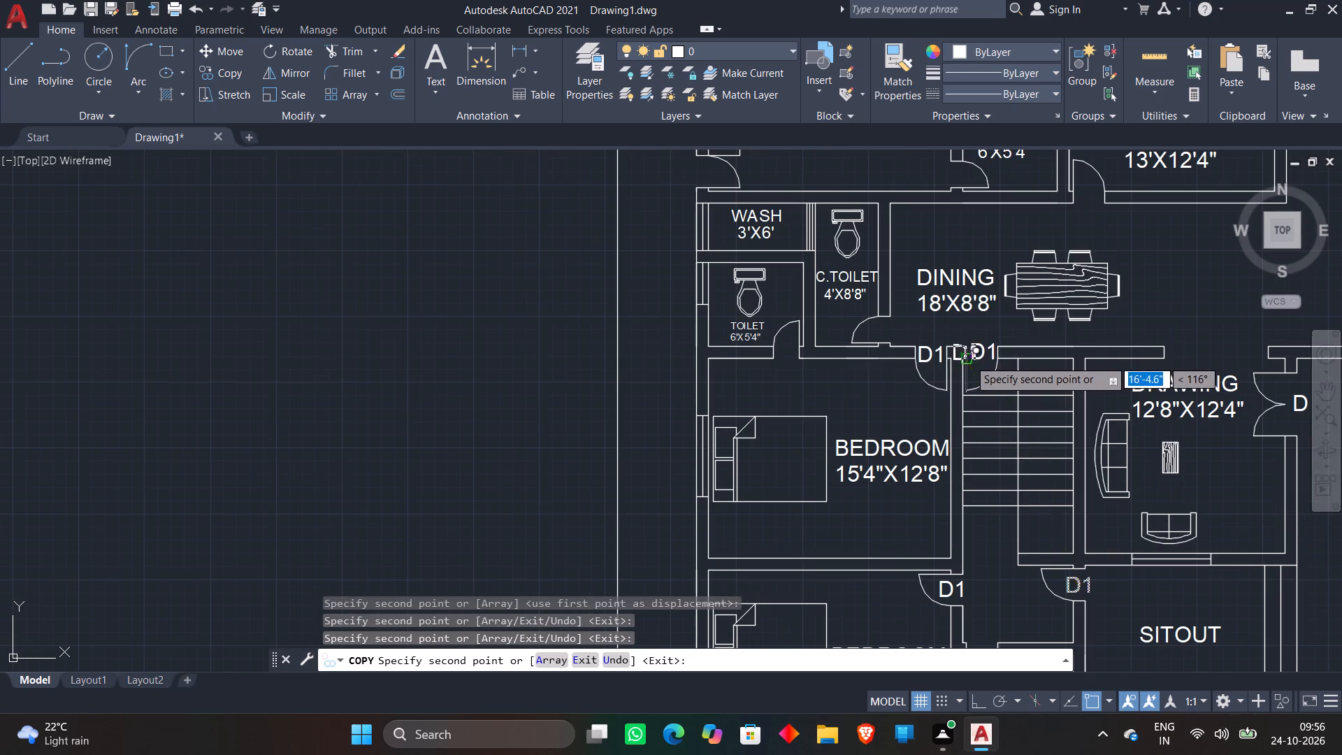
scroll(908, 314, down, 1)
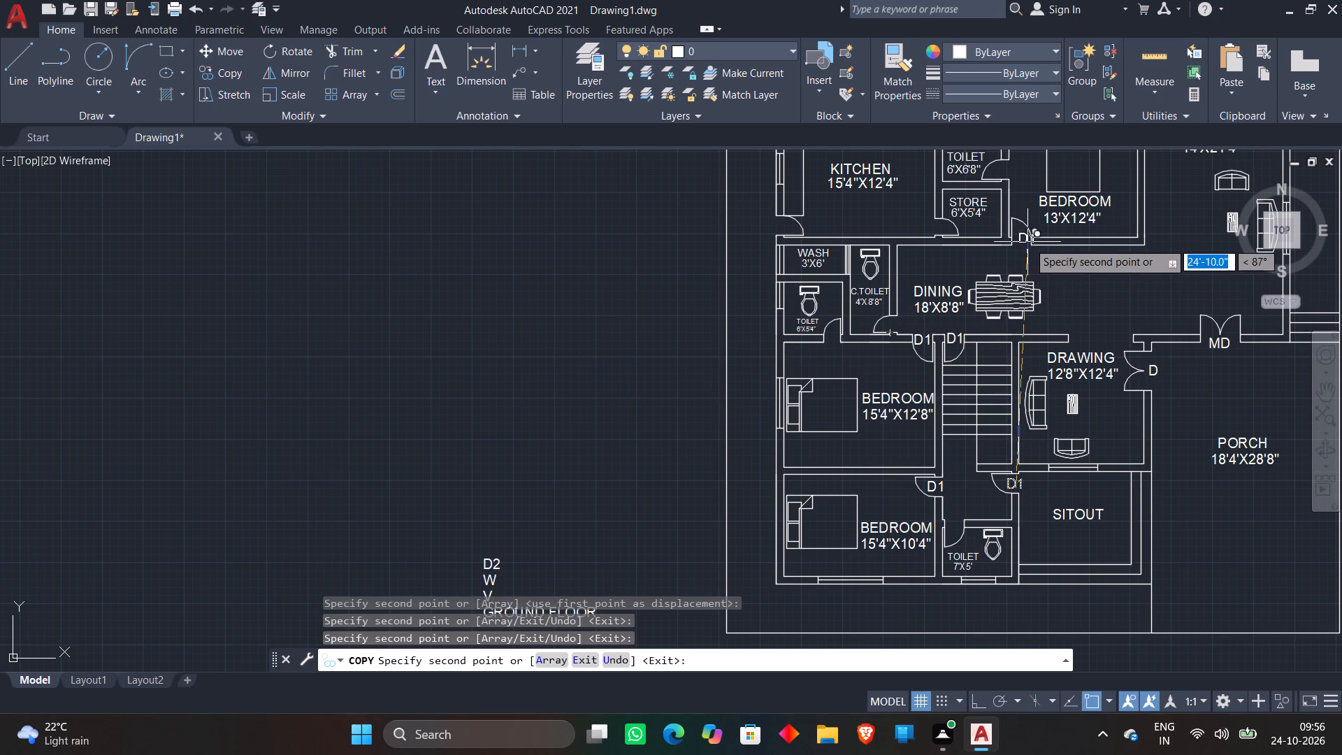
scroll(1022, 242, up, 4)
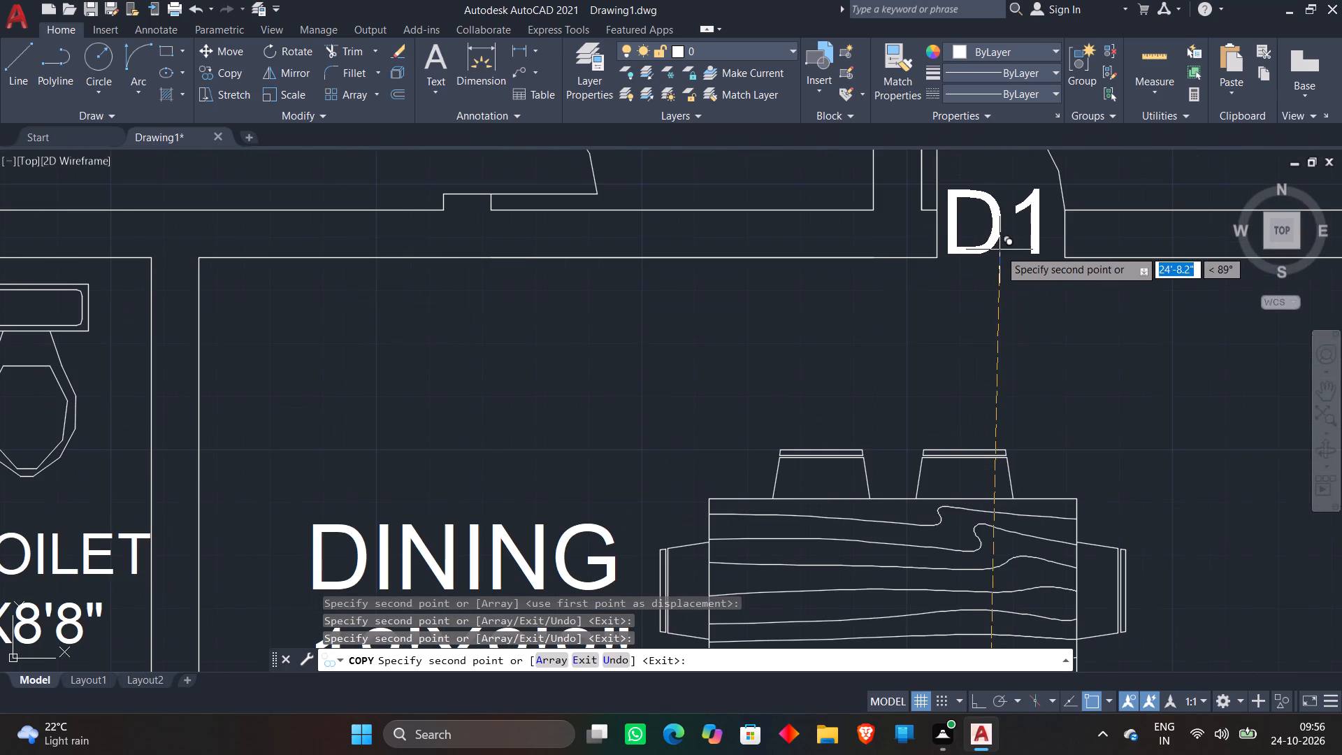
click(1009, 252)
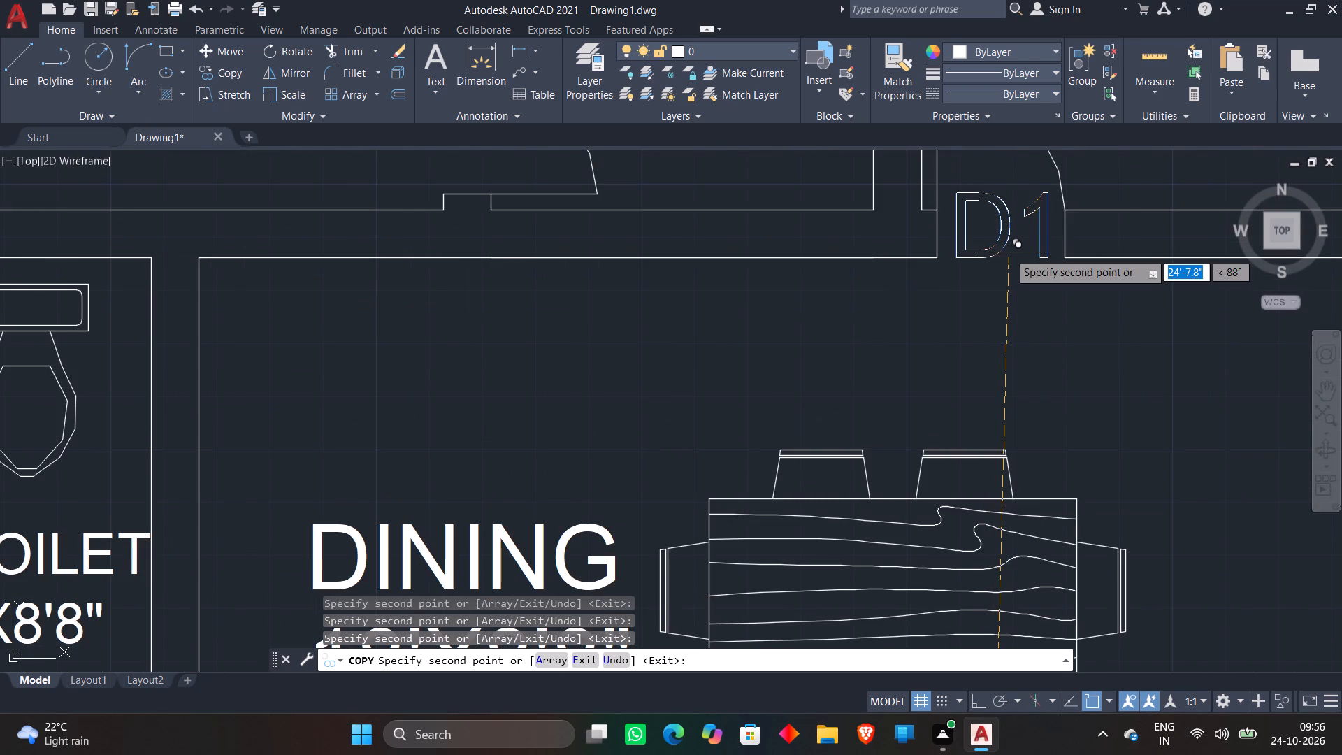
scroll(1009, 252, down, 4)
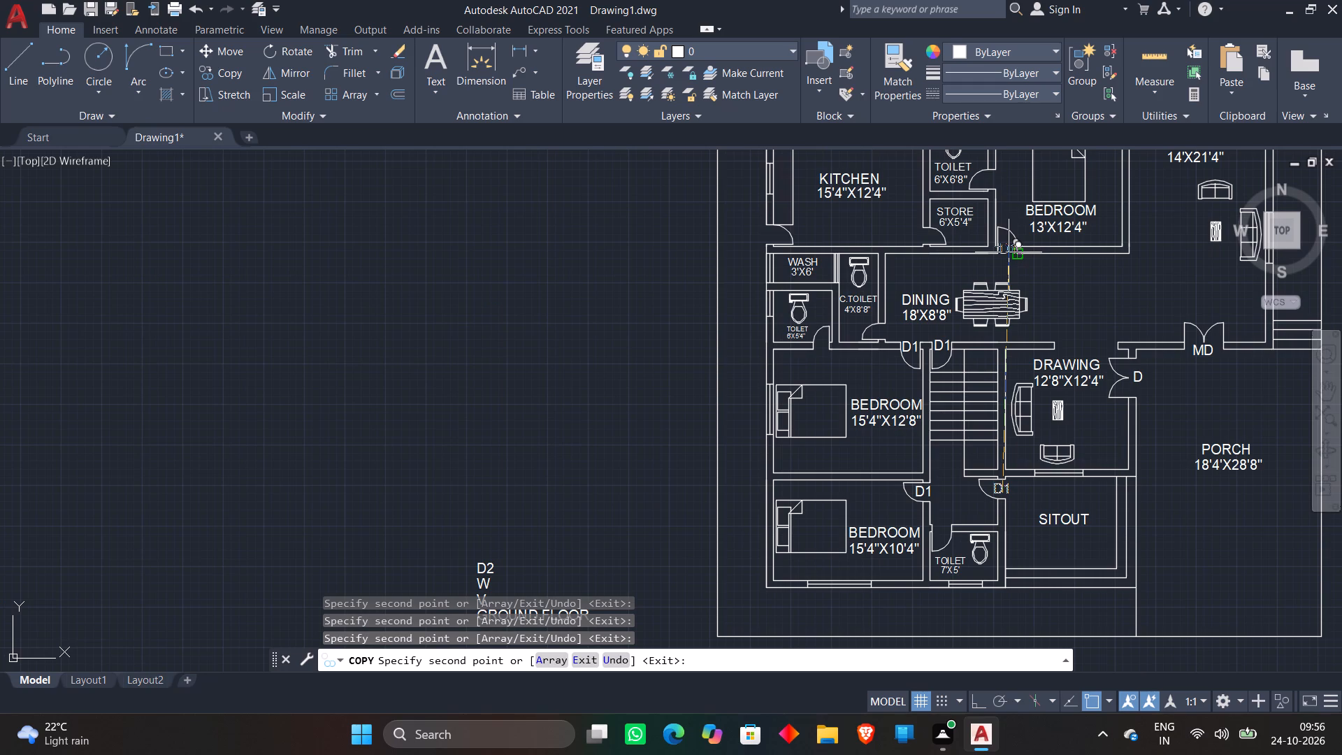
scroll(1097, 356, down, 1)
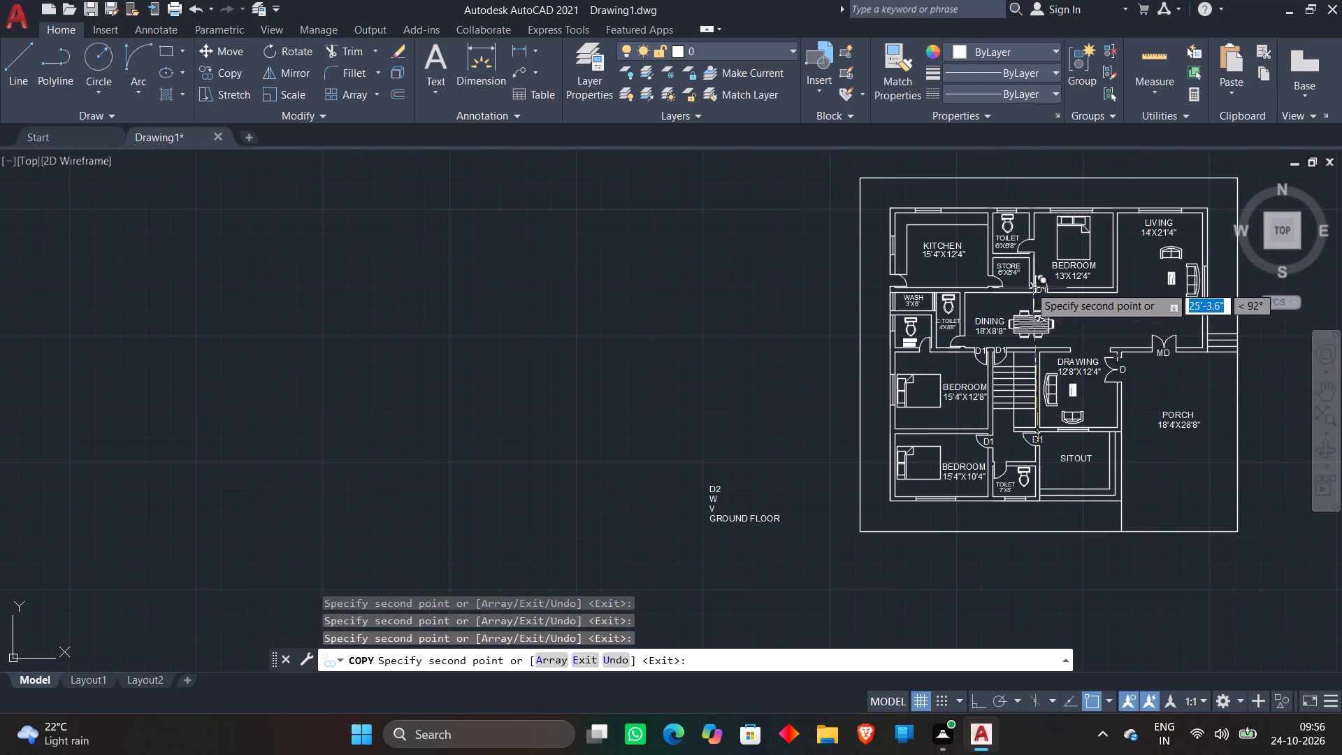
scroll(990, 266, up, 5)
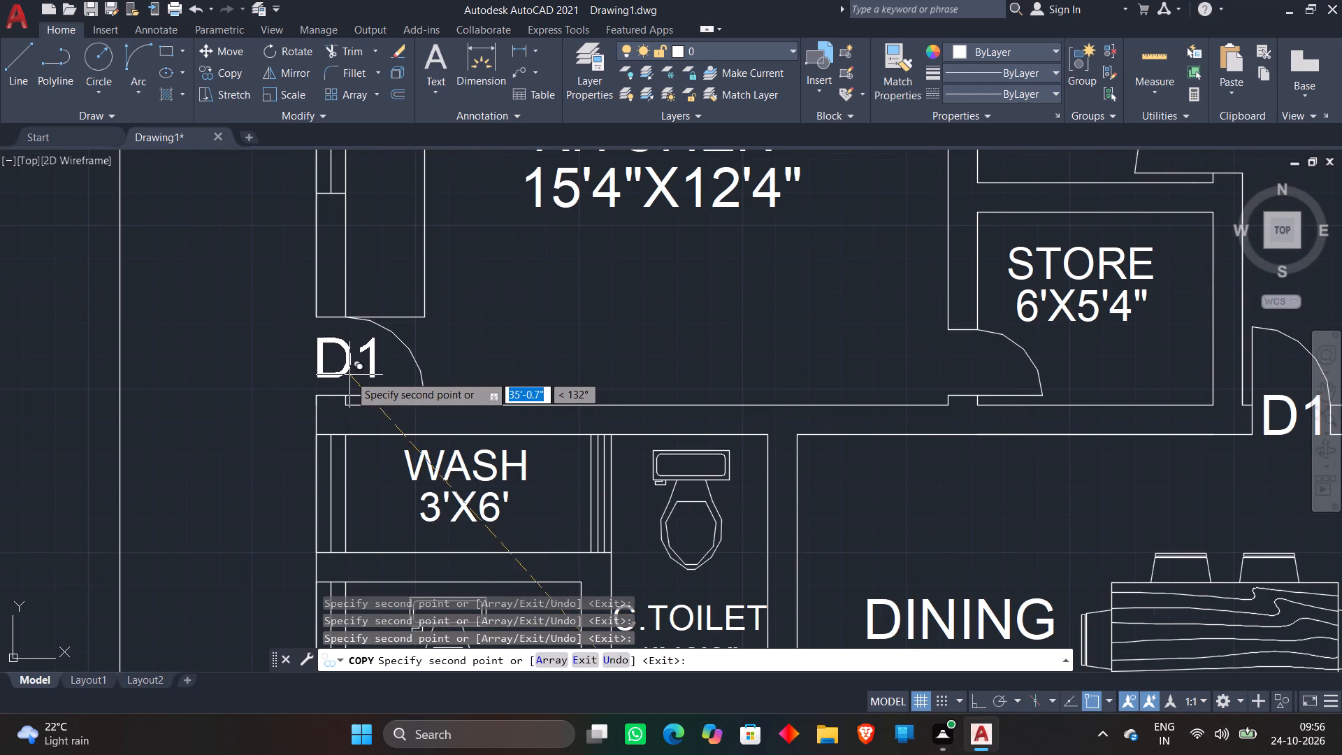
click(351, 373)
scroll(823, 383, down, 2)
scroll(1173, 411, down, 1)
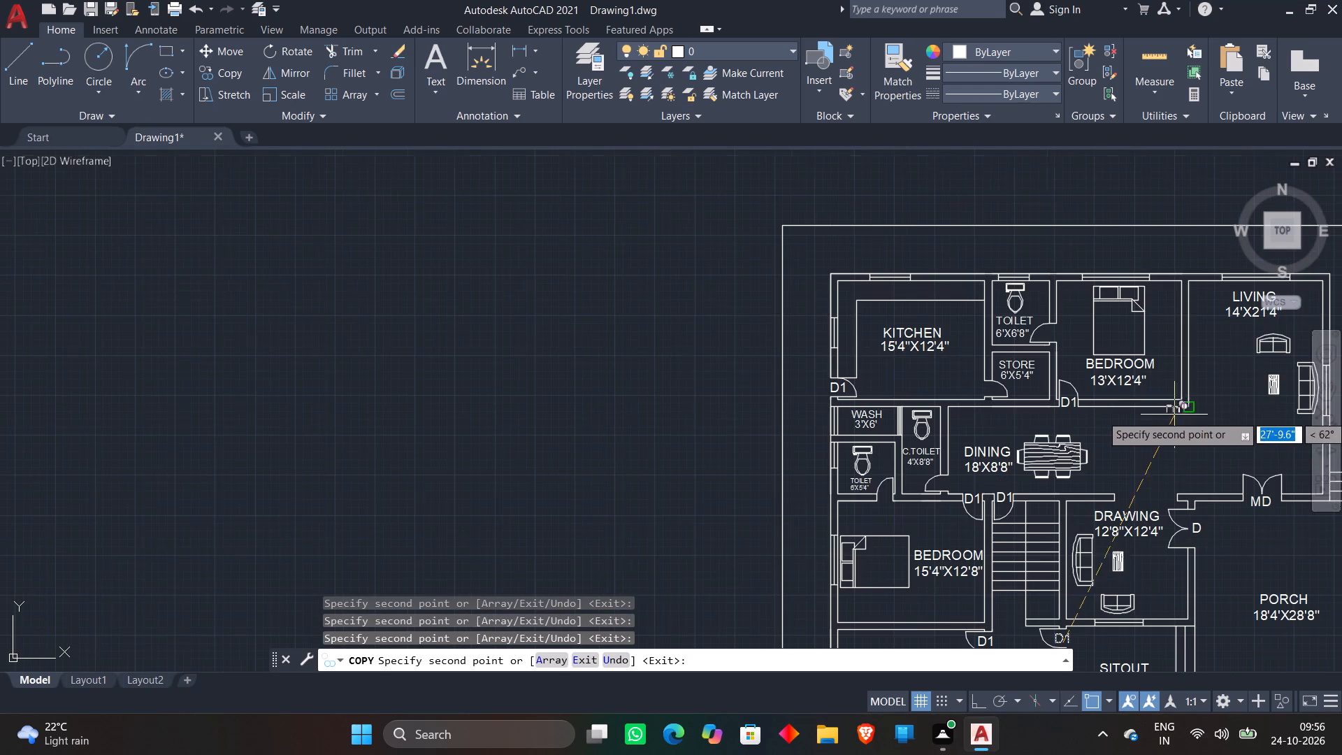
key(space)
Move the remaining D2, W, V and GROUND FLOOR labels together straight up, alongside the middle of the plan.
scroll(842, 421, down, 2)
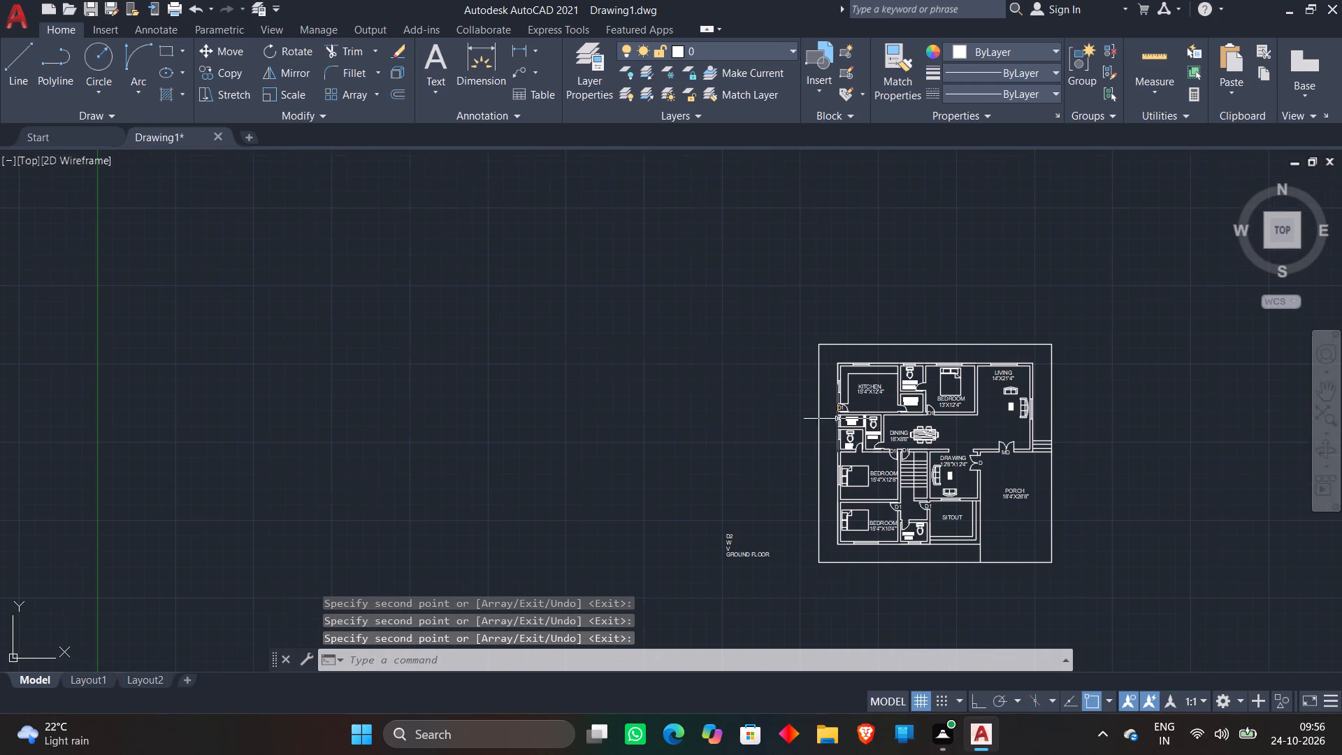
middle_drag(789, 454, 565, 332)
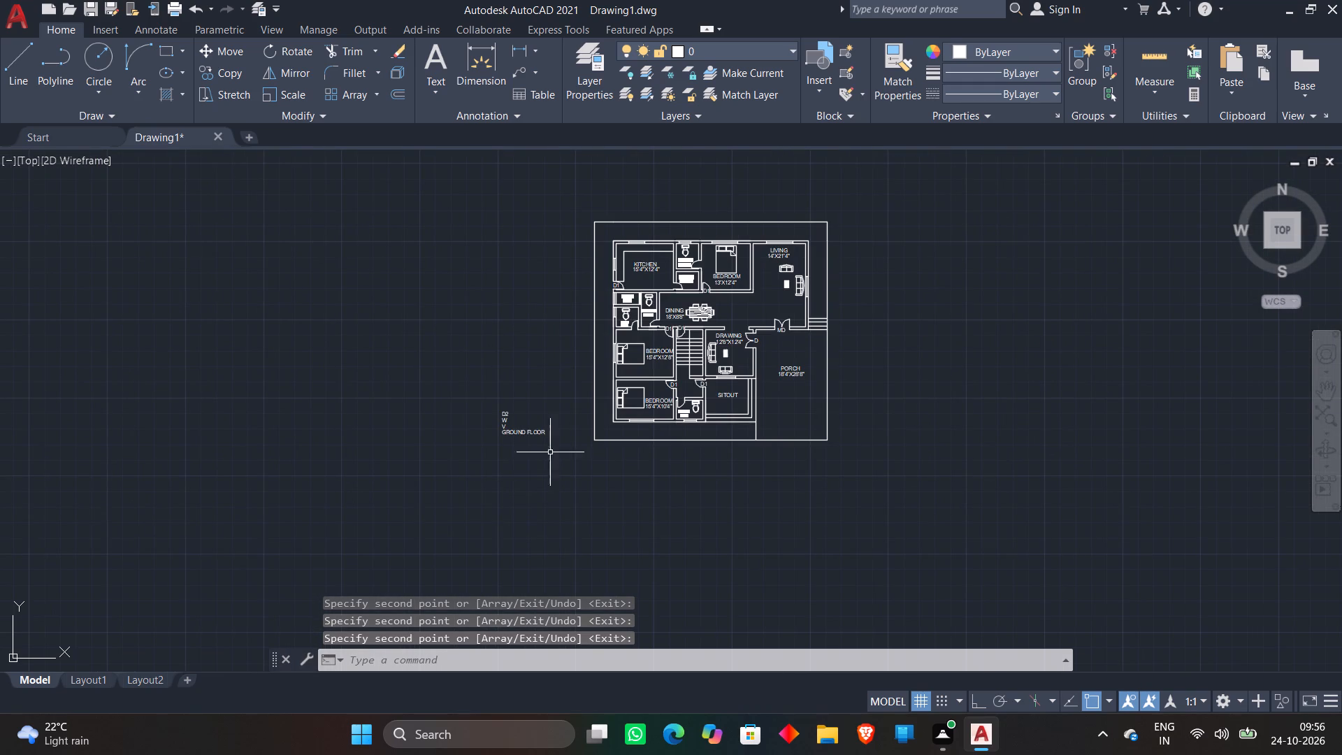
click(556, 451)
click(431, 352)
key(m)
key(space)
click(503, 414)
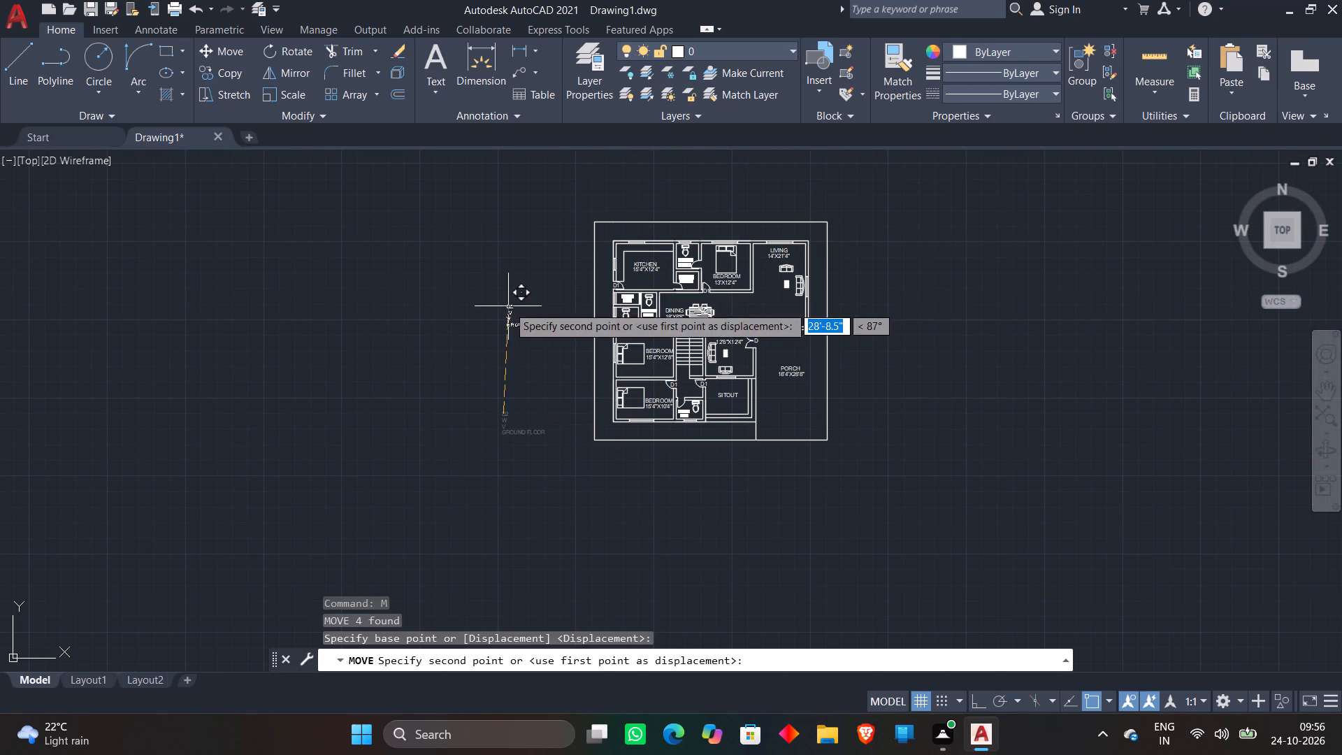
click(508, 306)
Move the D2 tag from the label list to the door opening of the 6'X5'4" toilet.
scroll(512, 306, up, 3)
click(498, 305)
key(m)
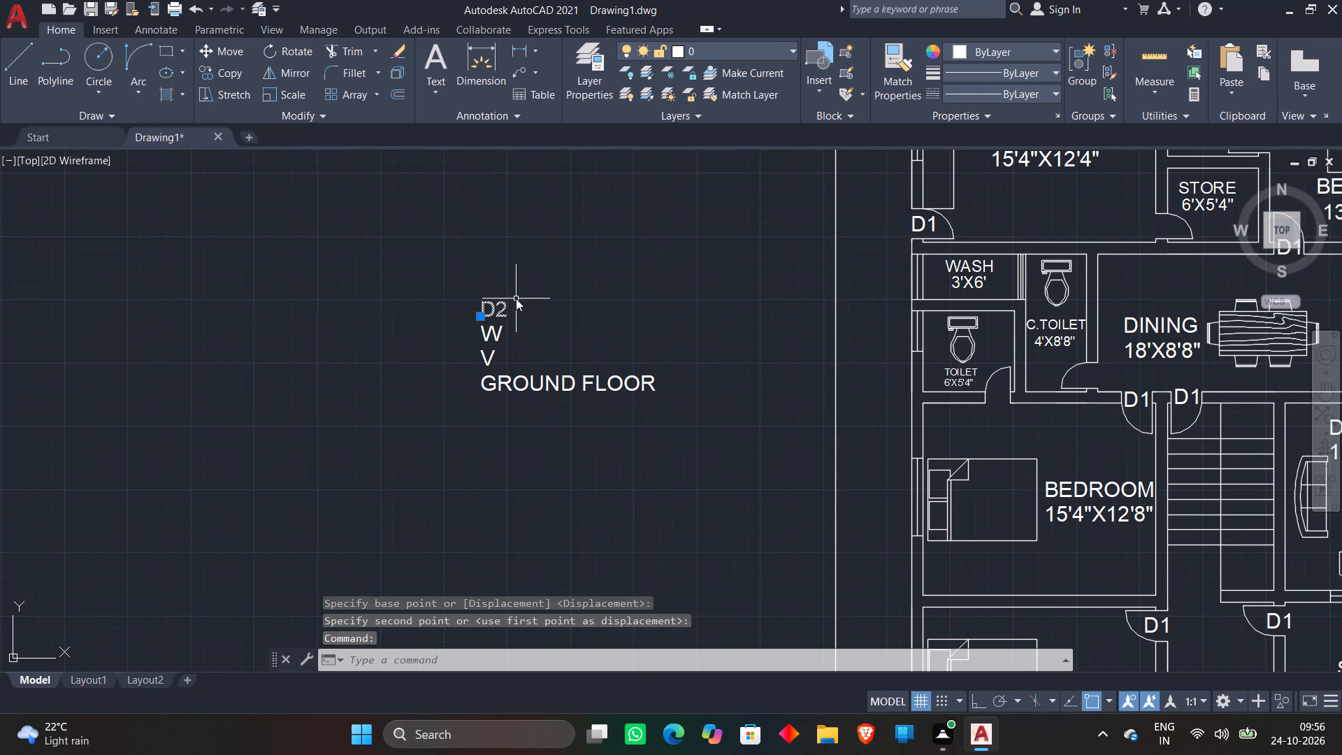
key(space)
click(501, 310)
scroll(636, 304, down, 1)
scroll(890, 385, up, 4)
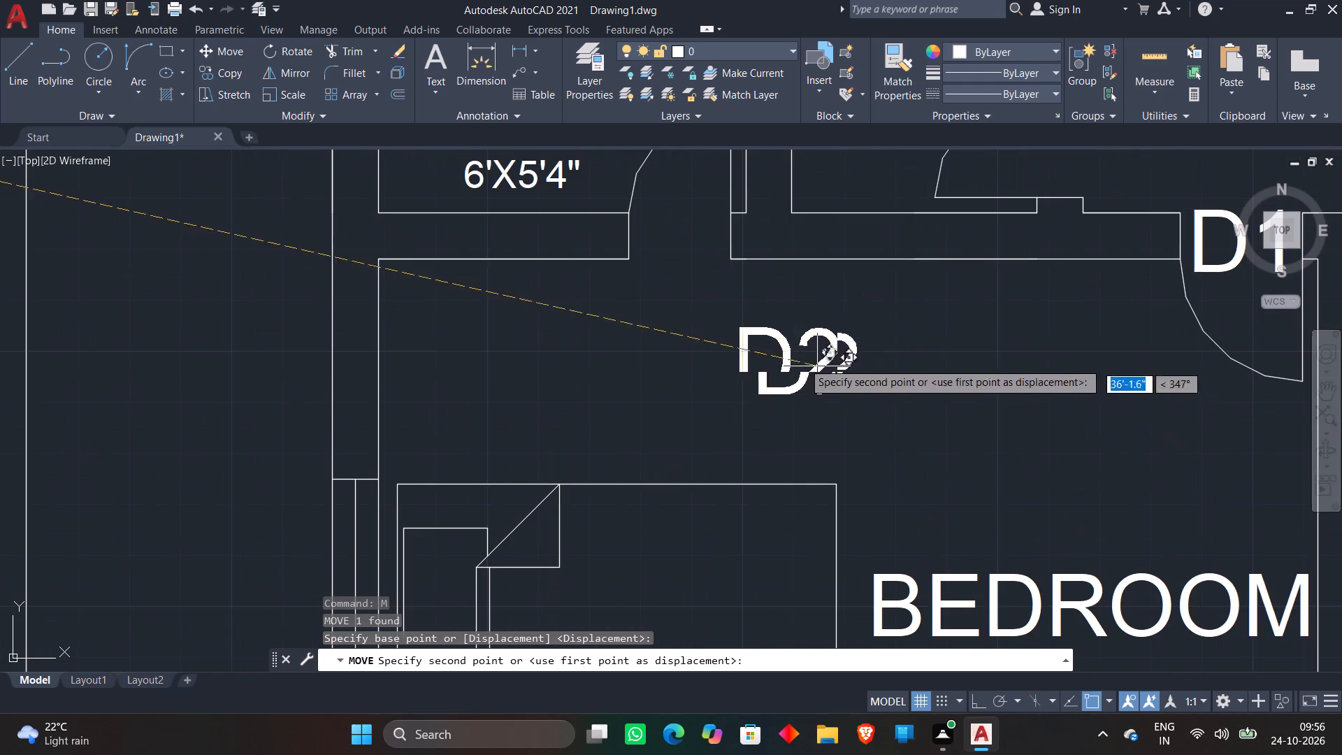
scroll(712, 232, up, 2)
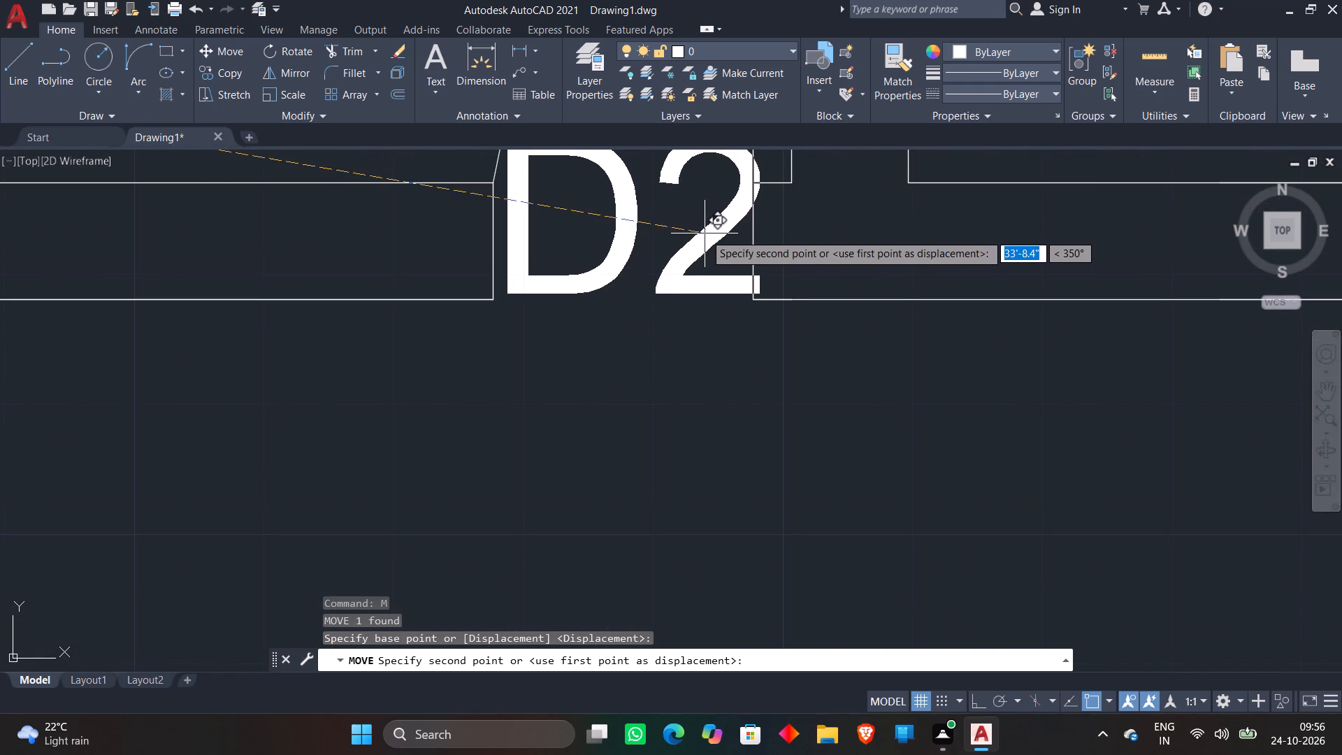
click(701, 240)
Place the D2 tag at the 6'X5'4" toilet door and scale it down to fit inside the opening.
click(698, 261)
right_click(636, 278)
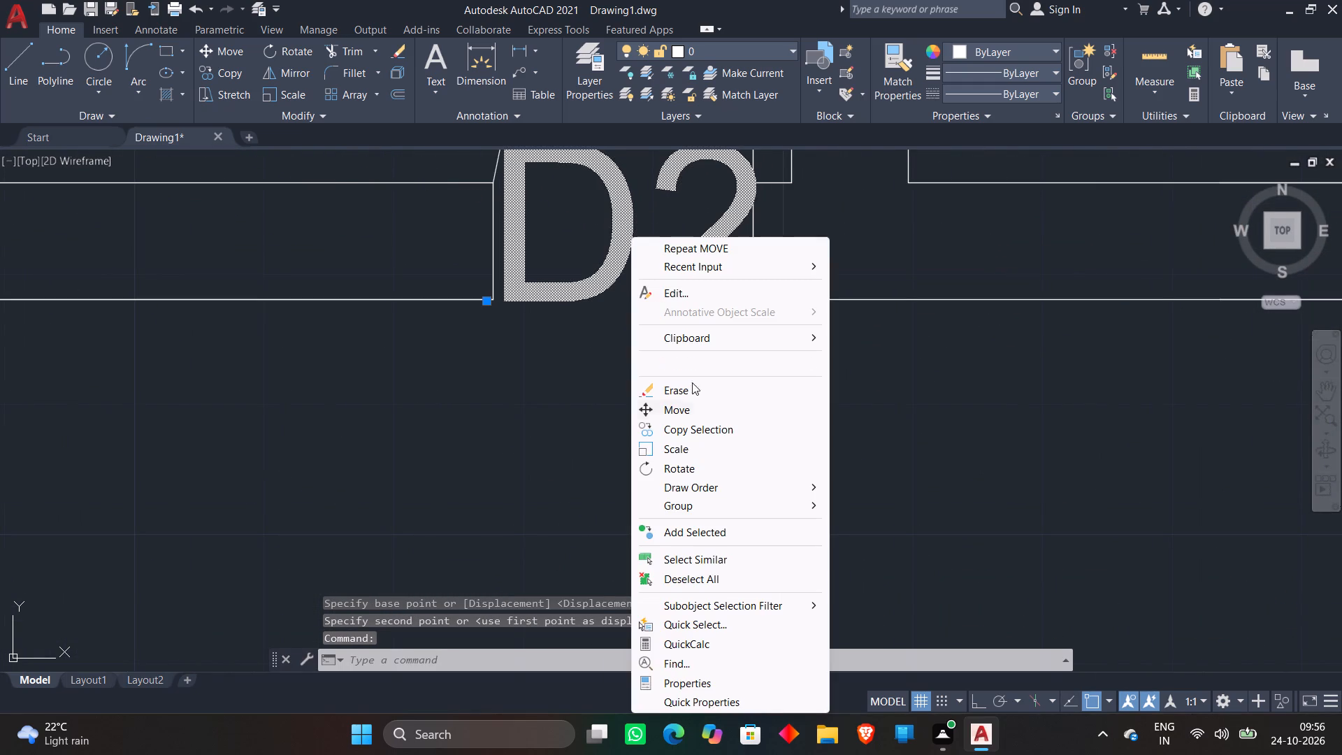
click(681, 448)
click(619, 280)
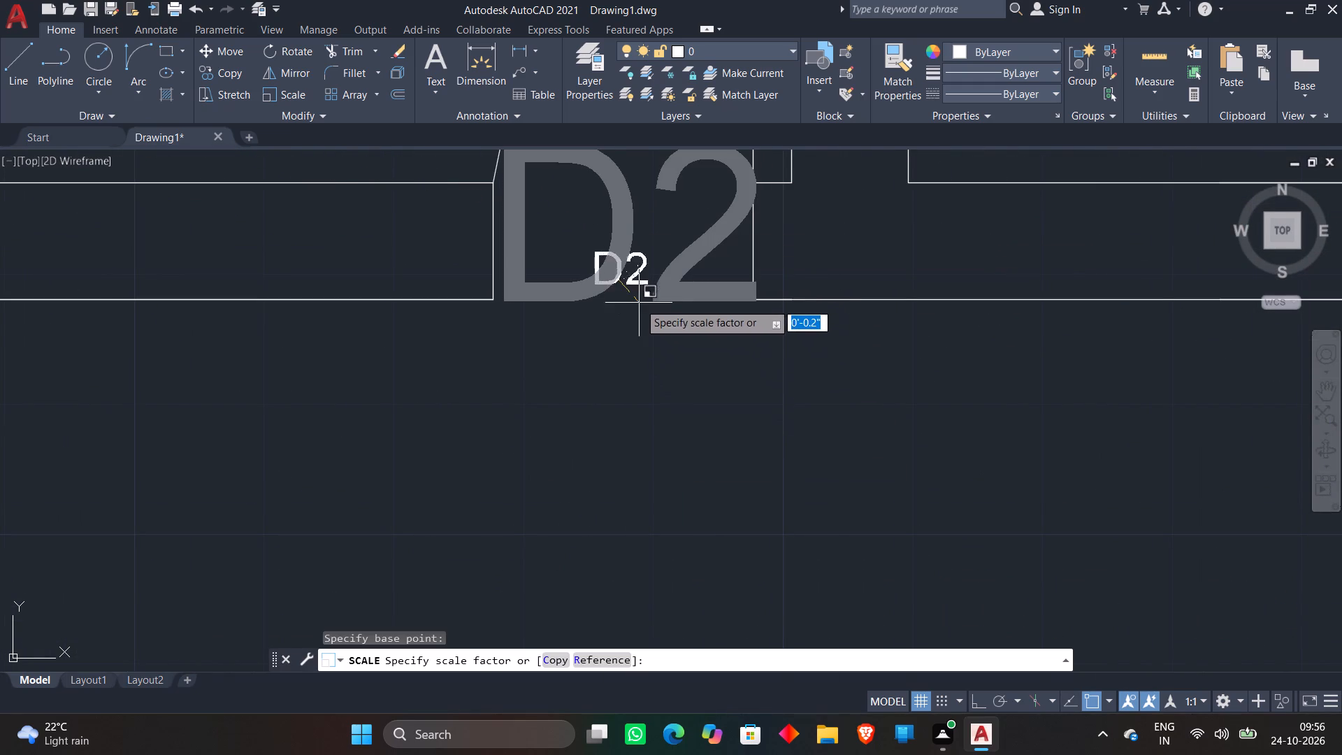
click(659, 324)
click(616, 273)
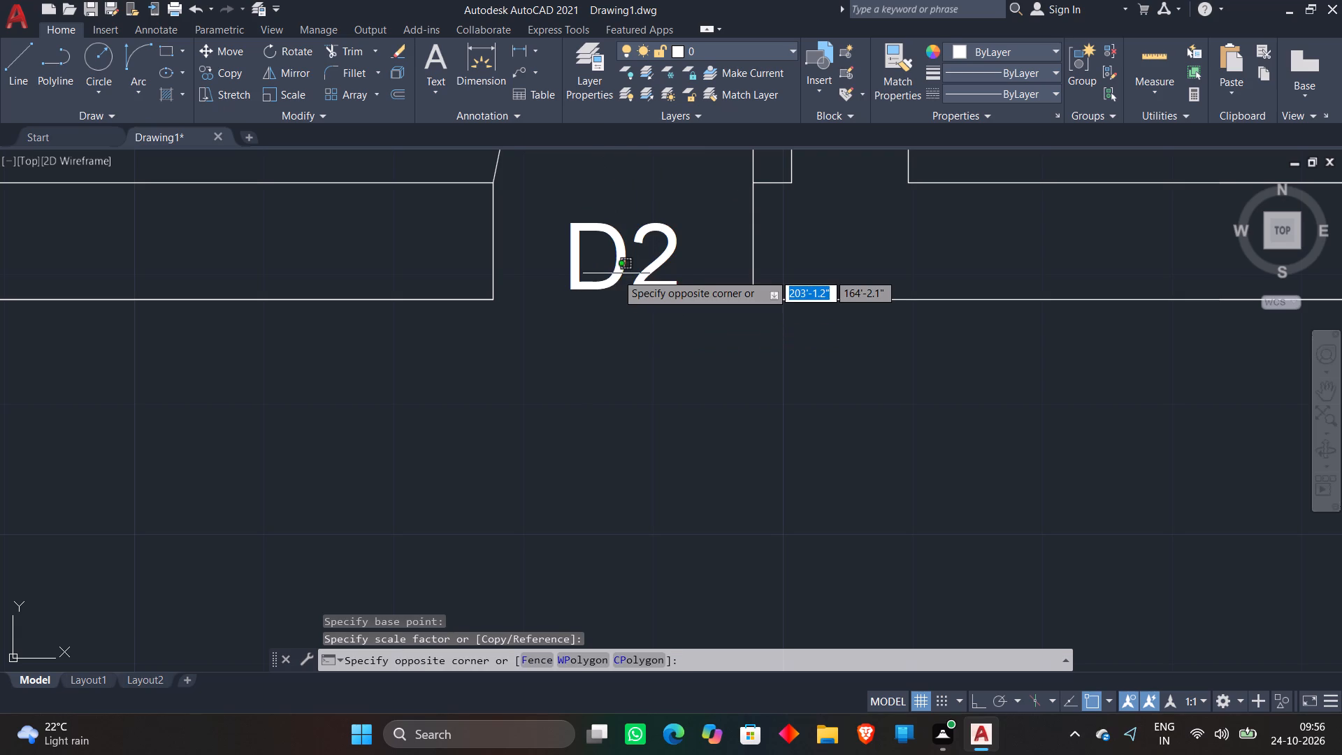
scroll(634, 291, down, 4)
click(635, 291)
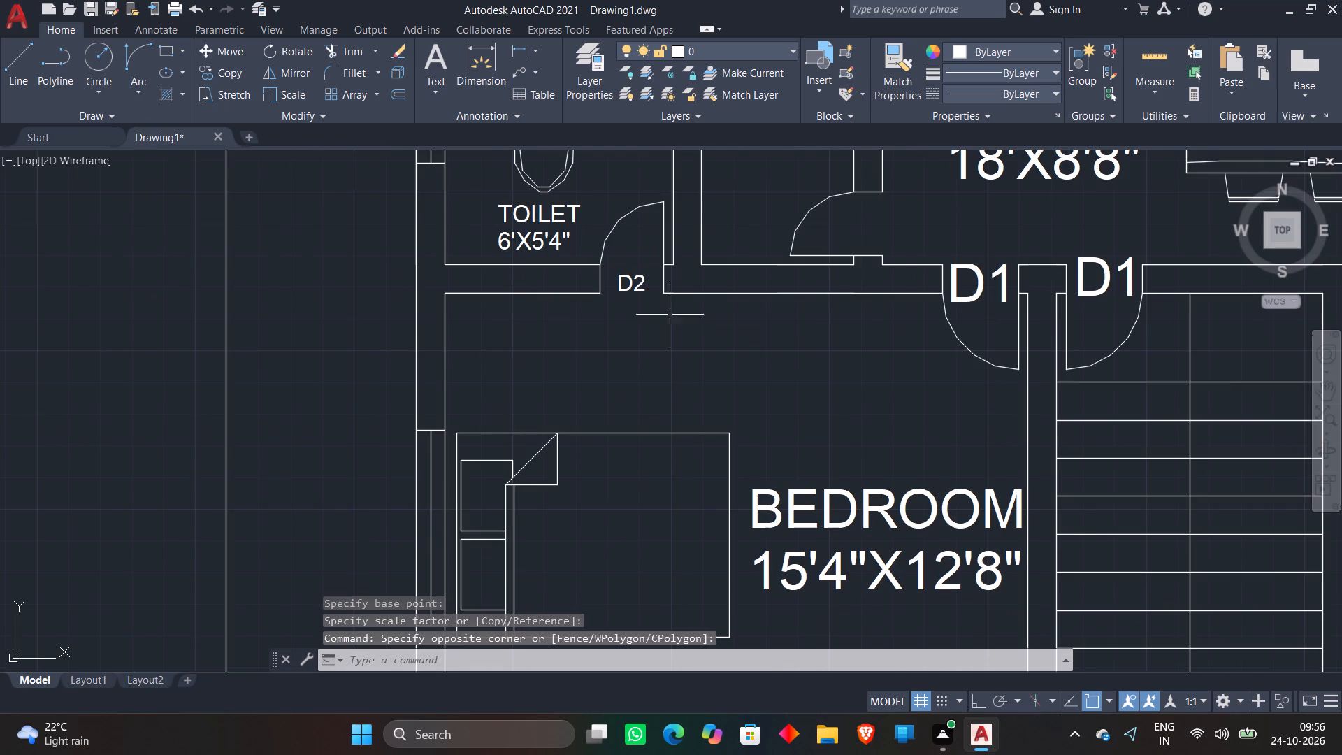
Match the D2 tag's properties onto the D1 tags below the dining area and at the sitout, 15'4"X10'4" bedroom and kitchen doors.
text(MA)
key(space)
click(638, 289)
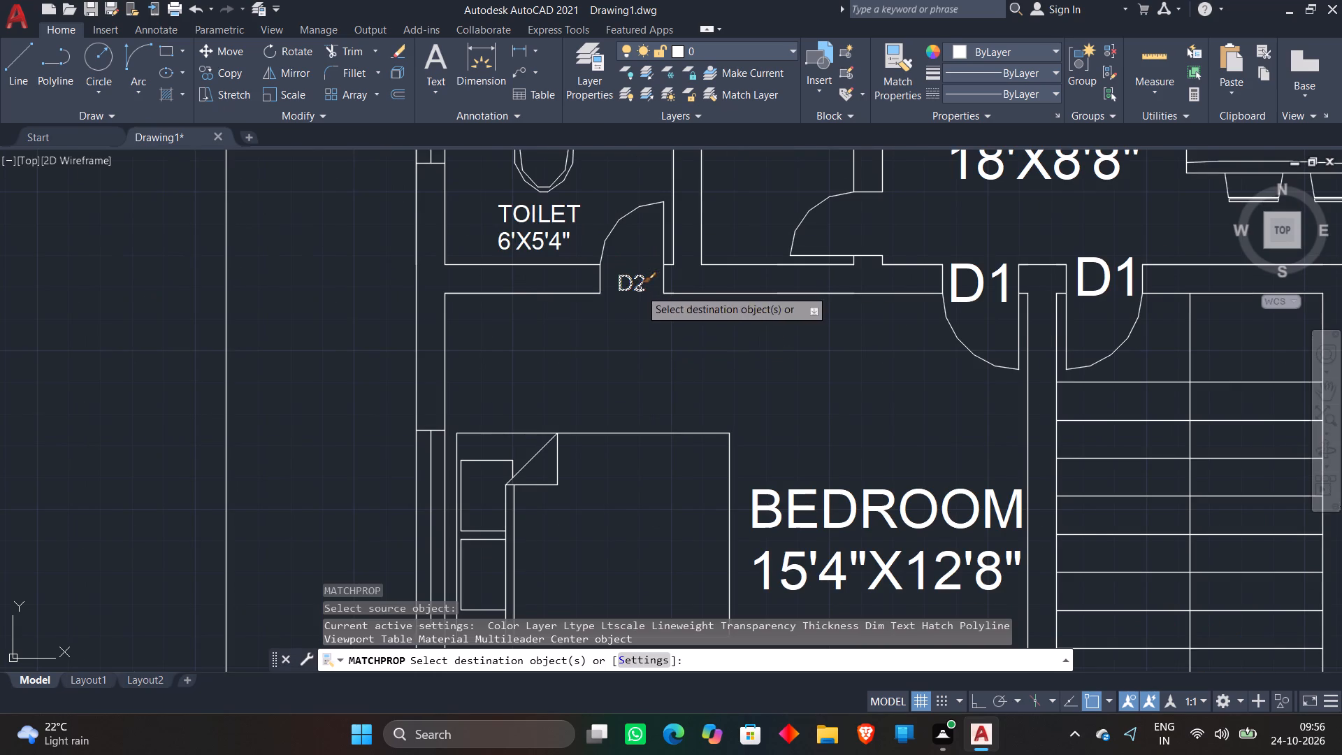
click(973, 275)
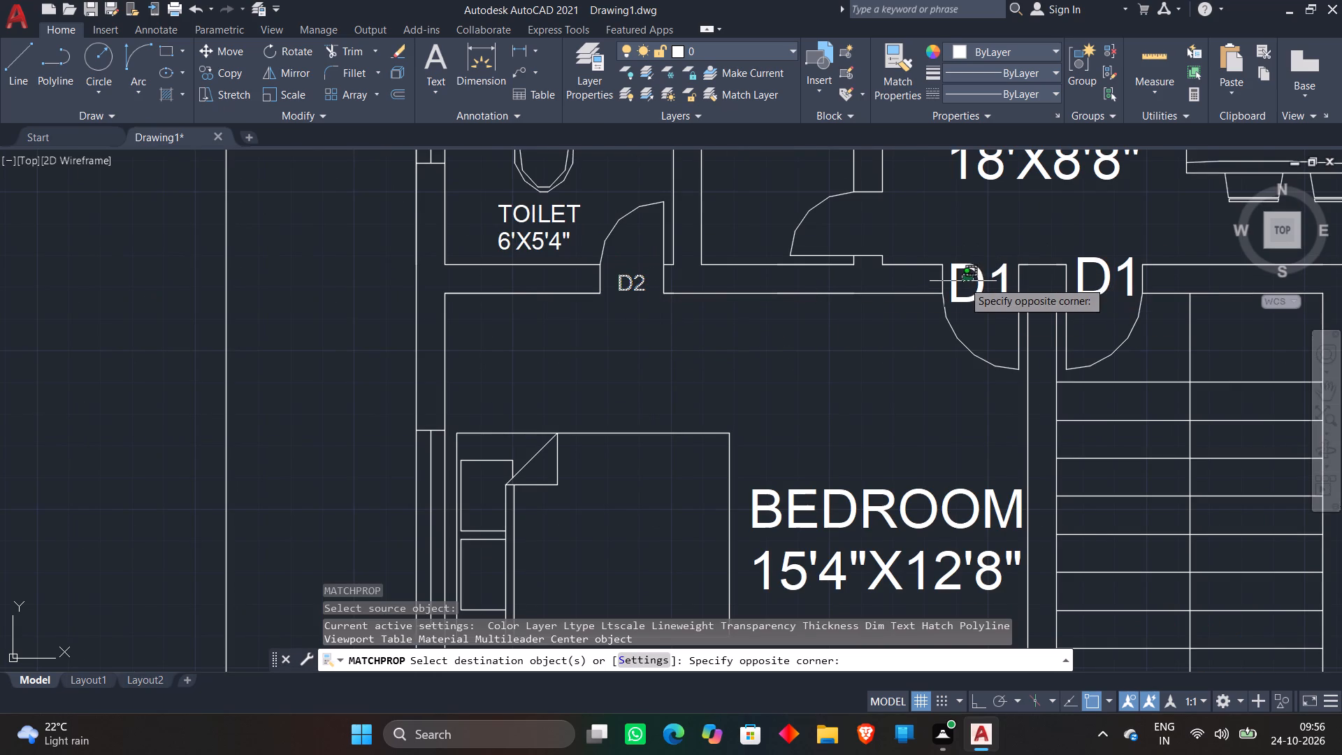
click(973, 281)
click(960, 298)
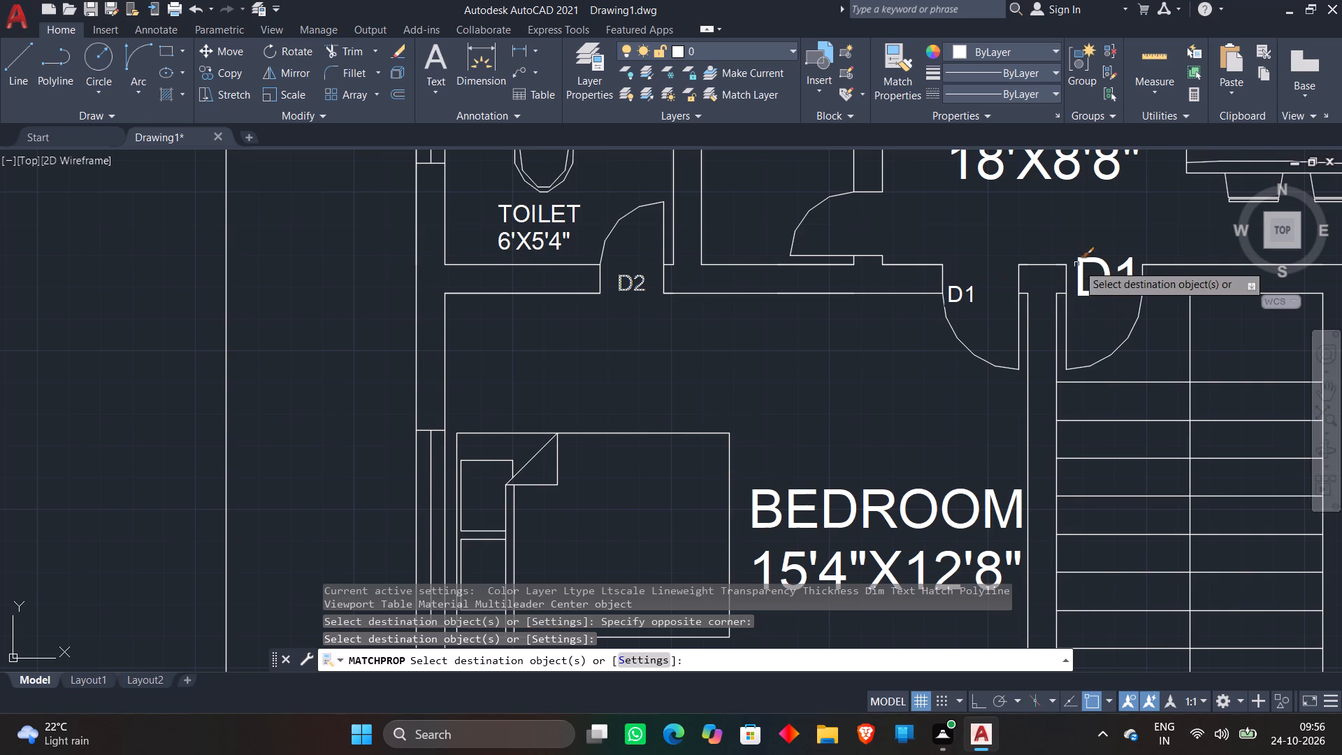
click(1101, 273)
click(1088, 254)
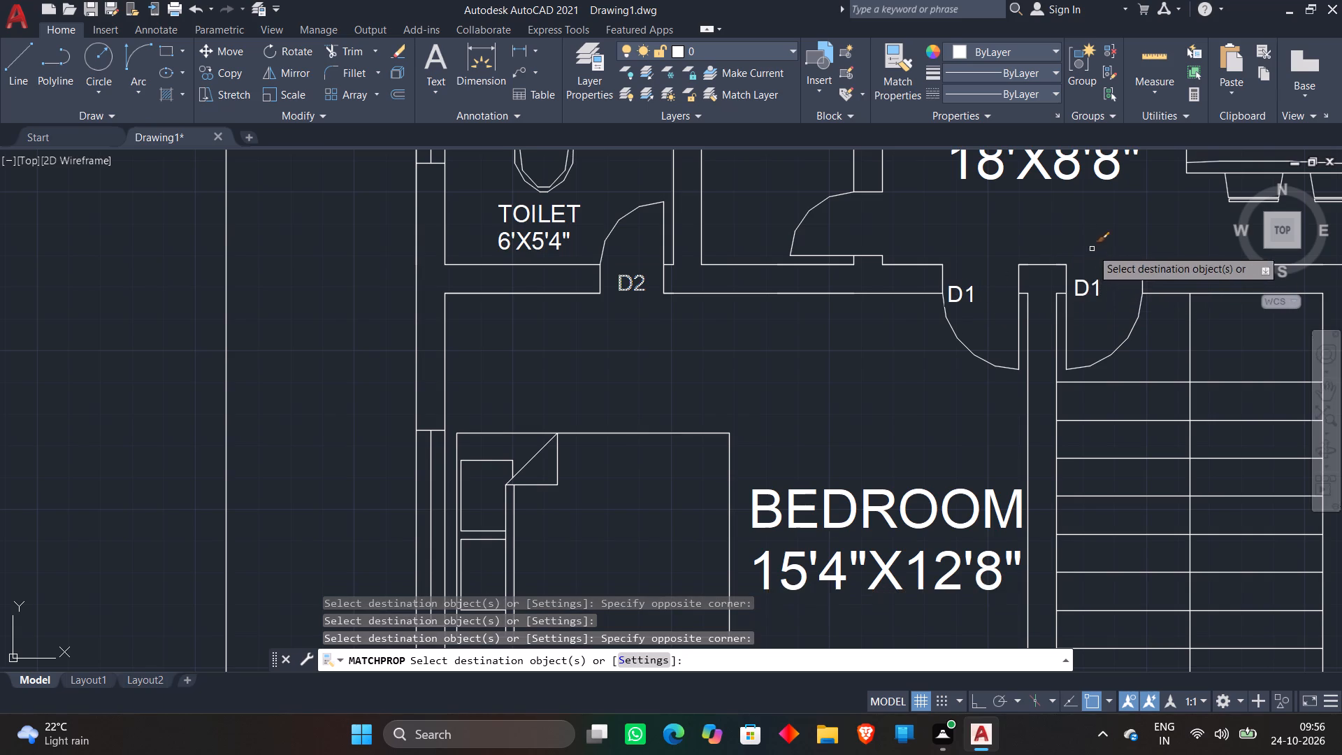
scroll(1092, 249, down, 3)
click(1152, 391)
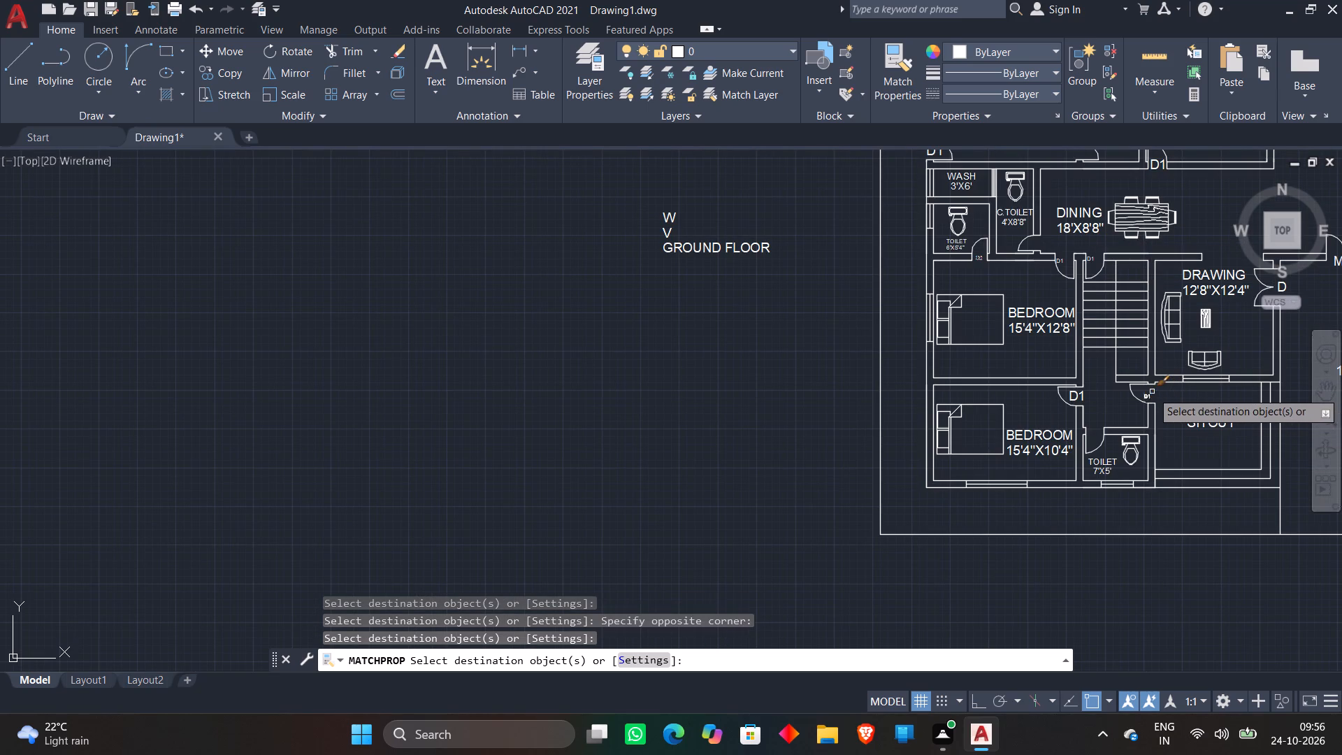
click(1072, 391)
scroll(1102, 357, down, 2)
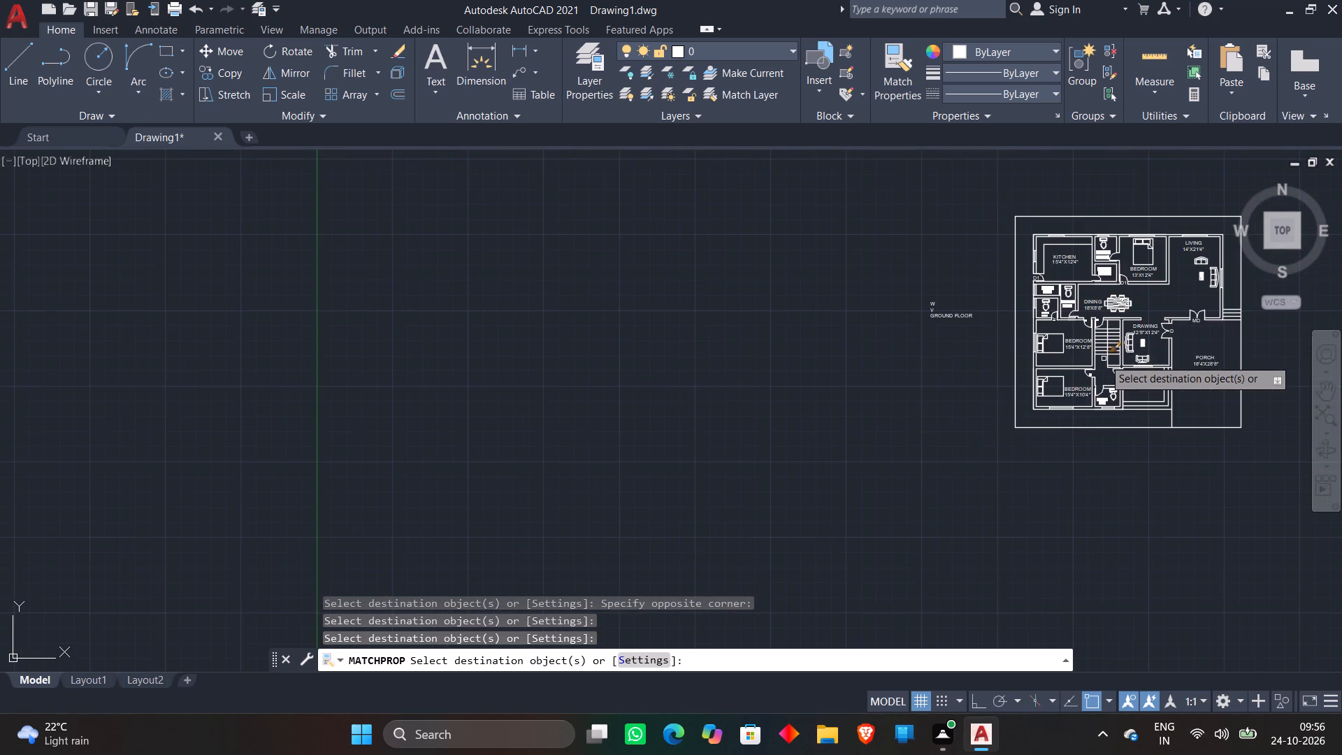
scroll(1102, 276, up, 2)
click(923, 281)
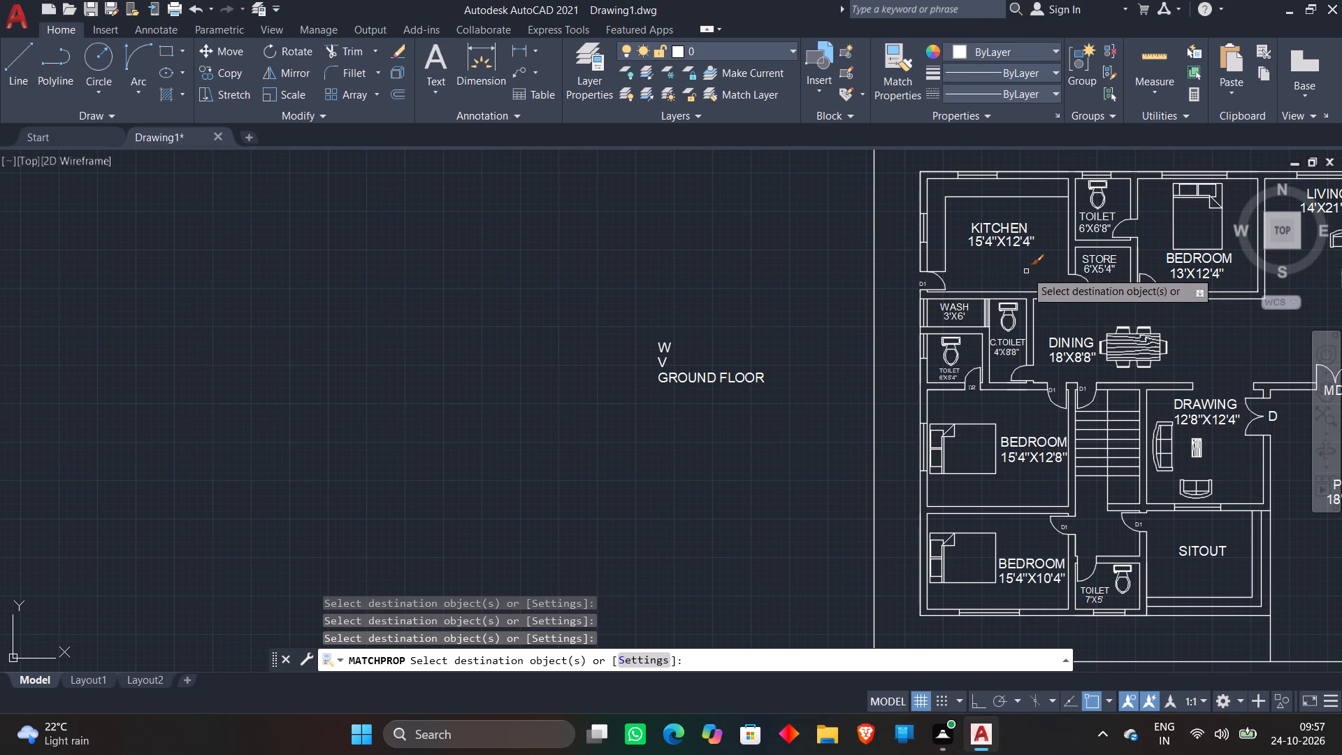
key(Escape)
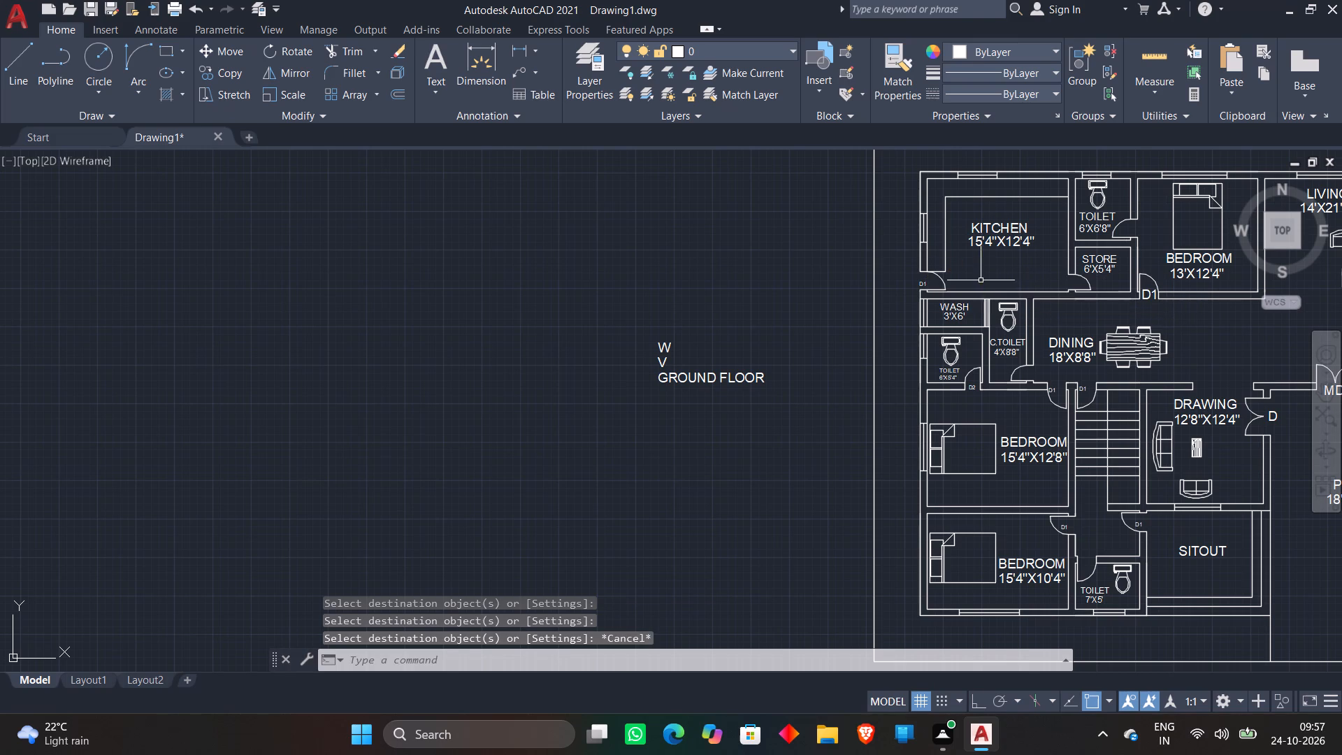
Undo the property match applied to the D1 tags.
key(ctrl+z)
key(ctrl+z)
Scale the D2 tag at the 6'X5'4" toilet door up slightly.
scroll(792, 308, down, 4)
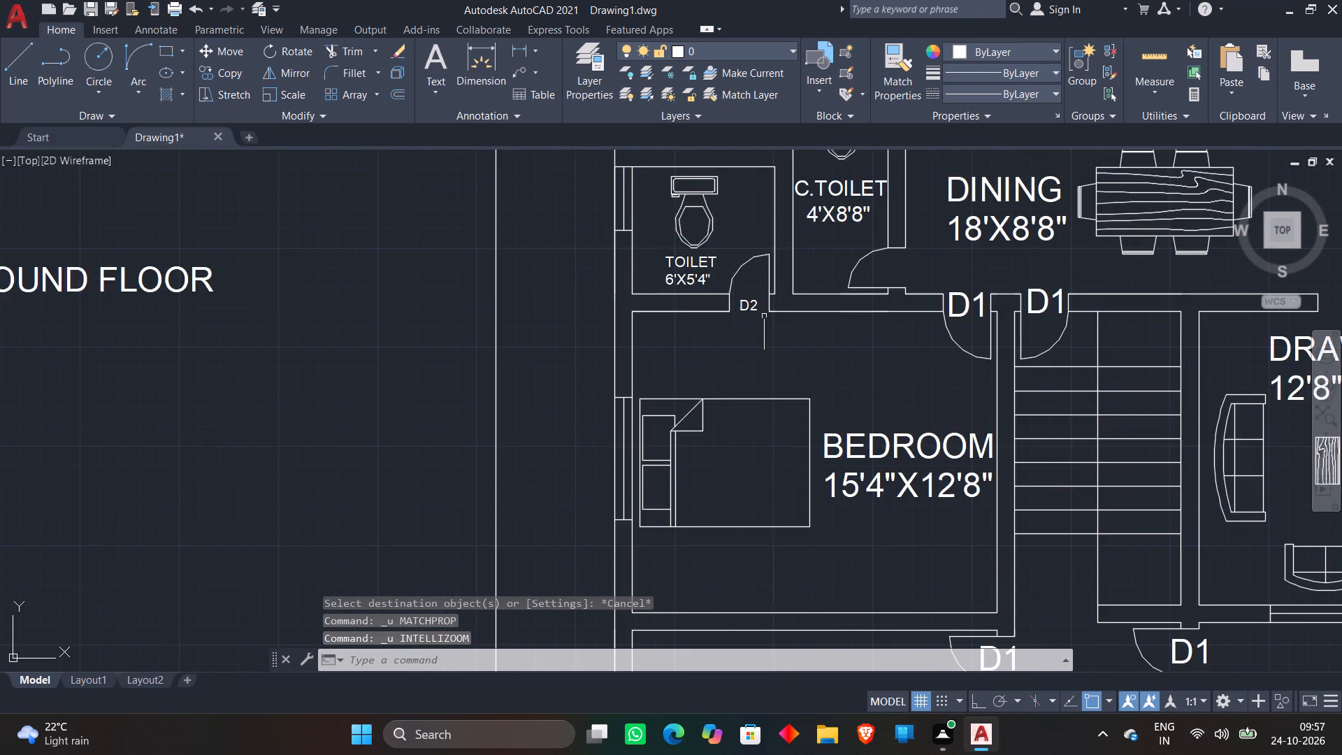
scroll(764, 312, up, 3)
scroll(724, 287, down, 4)
scroll(793, 332, down, 1)
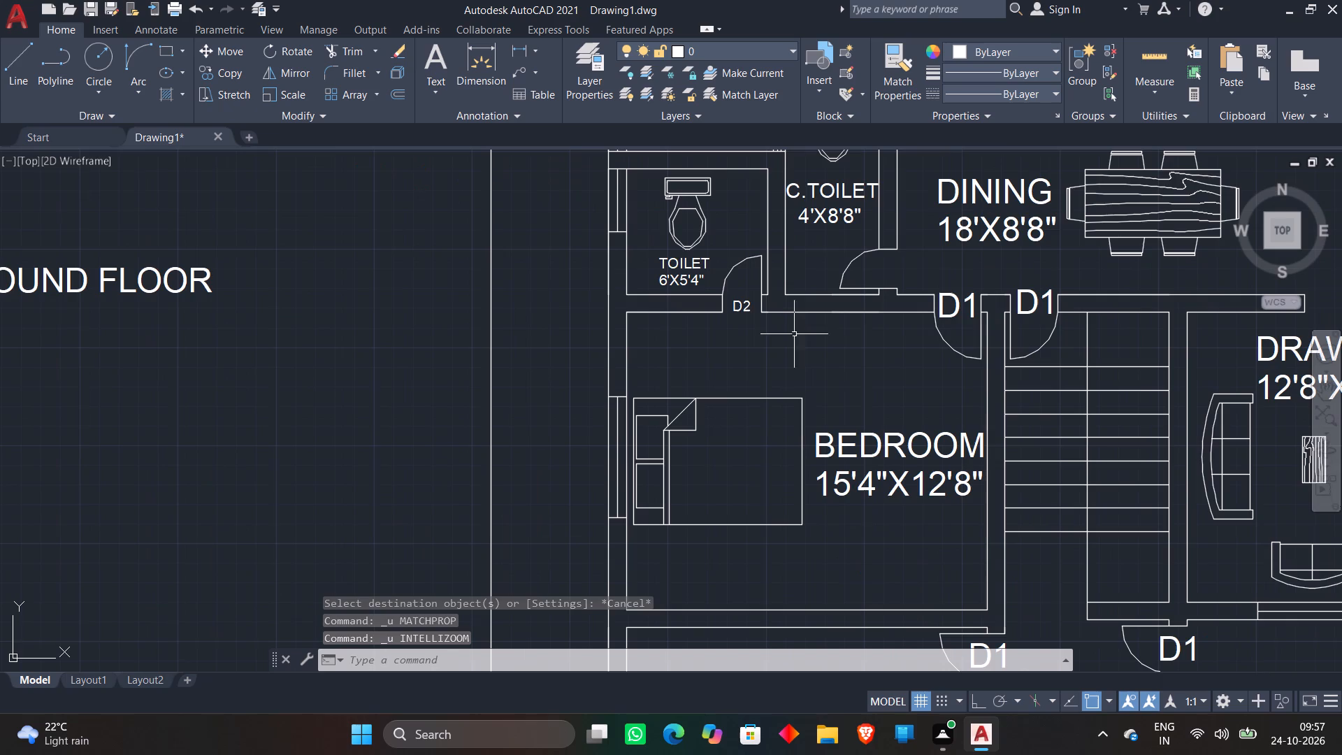
middle_drag(749, 315, 726, 389)
scroll(726, 371, up, 2)
click(702, 382)
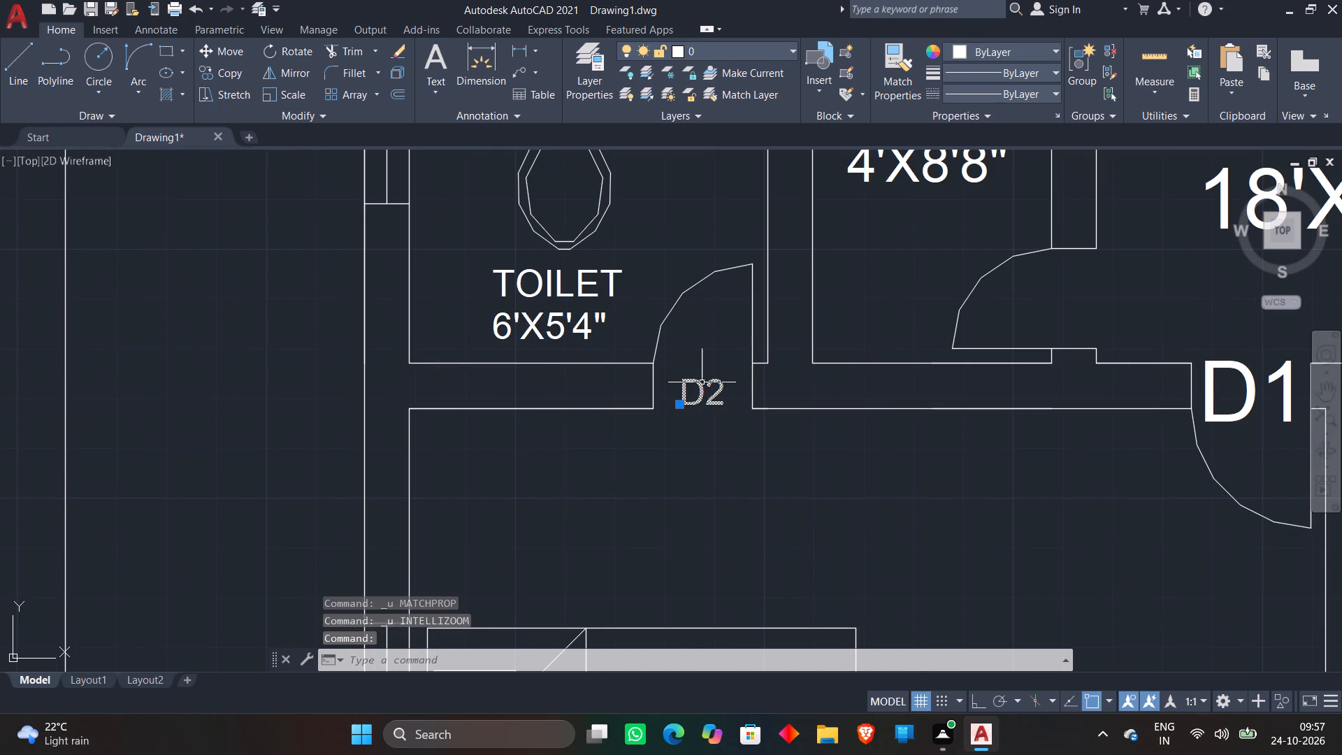
right_click(719, 322)
click(756, 442)
click(716, 378)
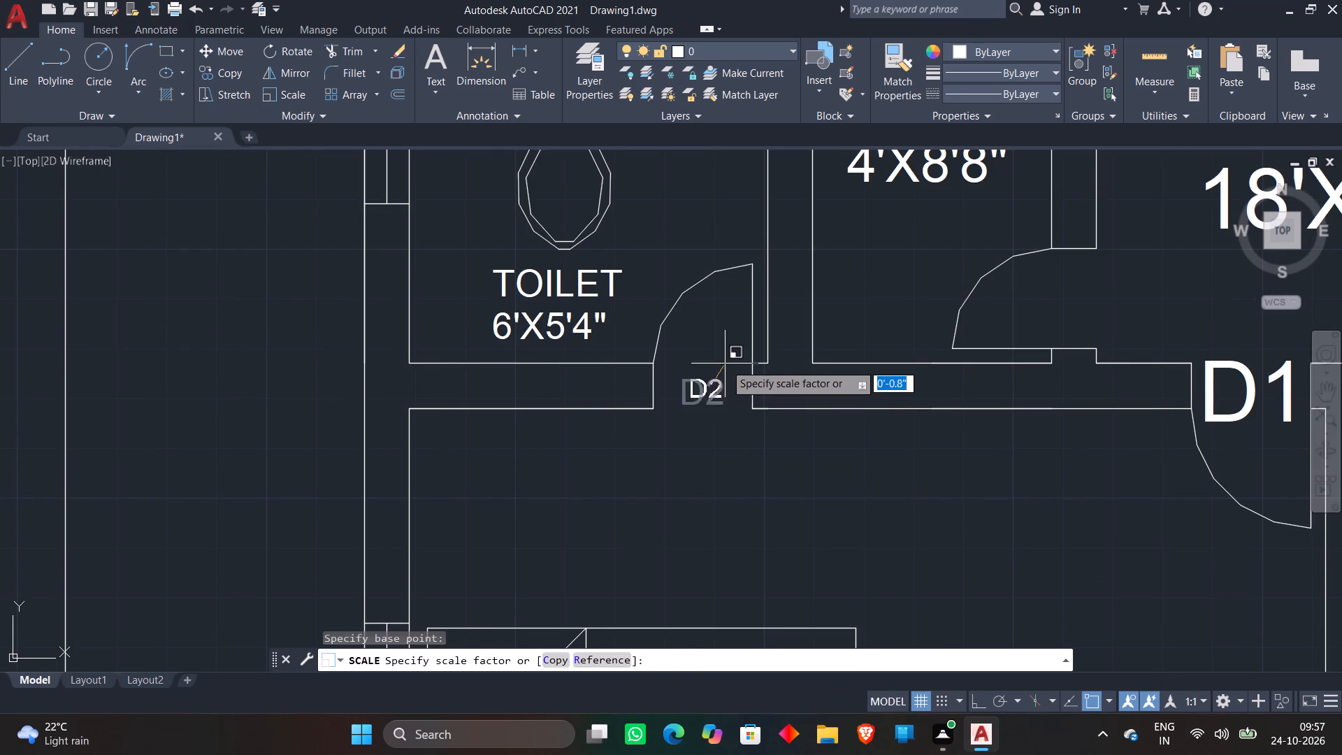
click(722, 348)
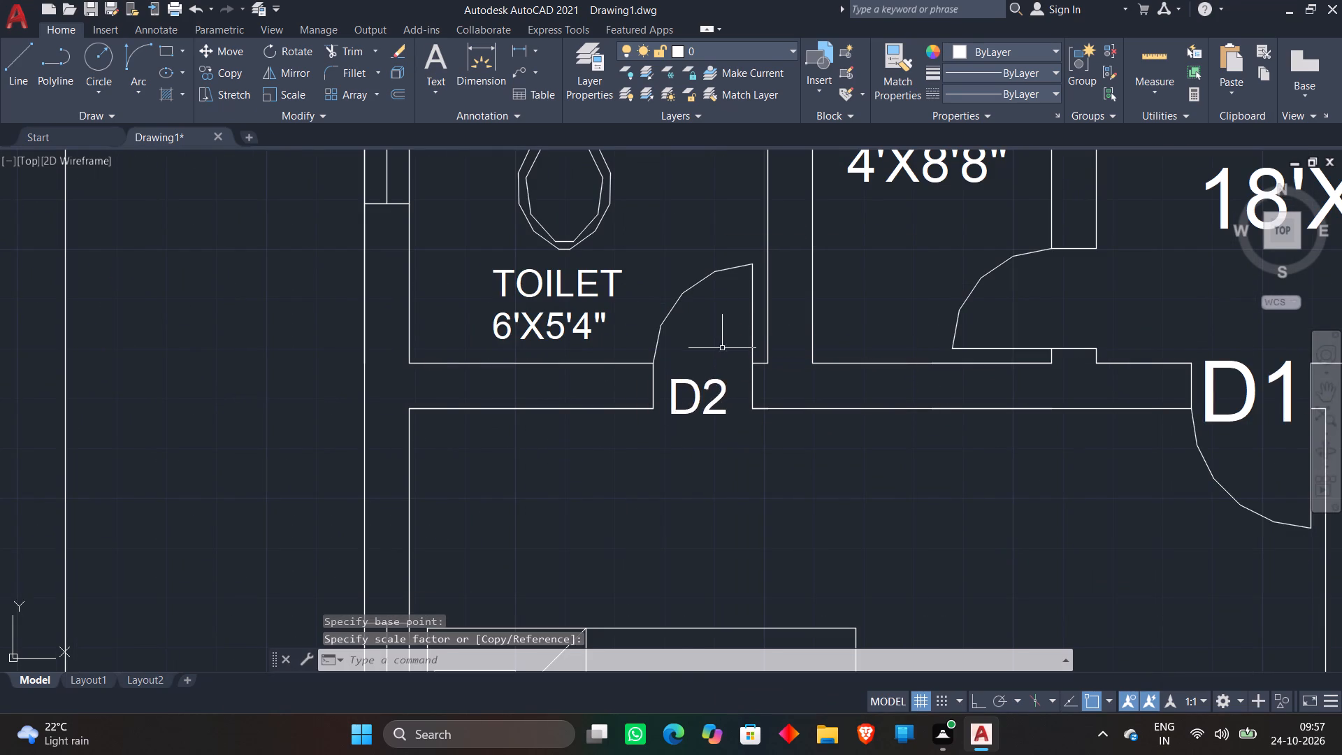
Move the D2 tag slightly so it sits centred in the 6'X5'4" toilet door opening.
click(698, 385)
text(M)
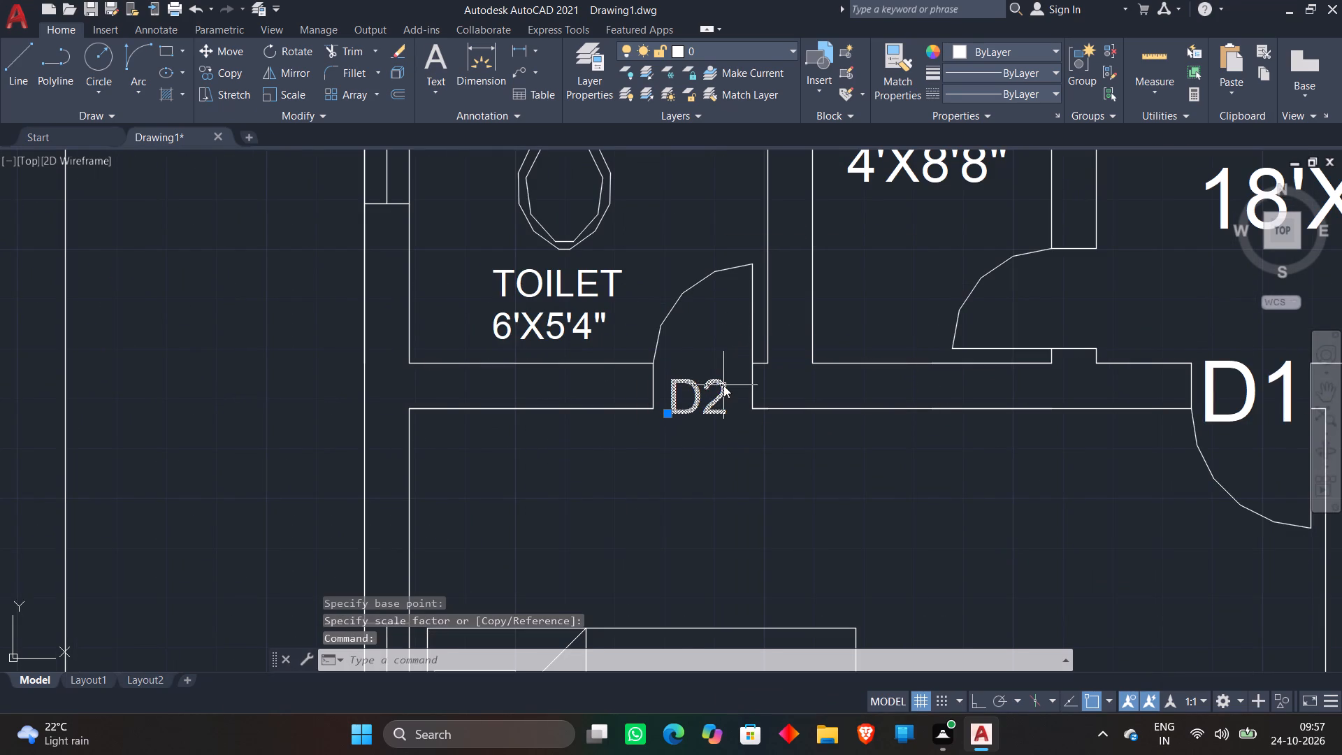
key(space)
click(703, 405)
click(709, 391)
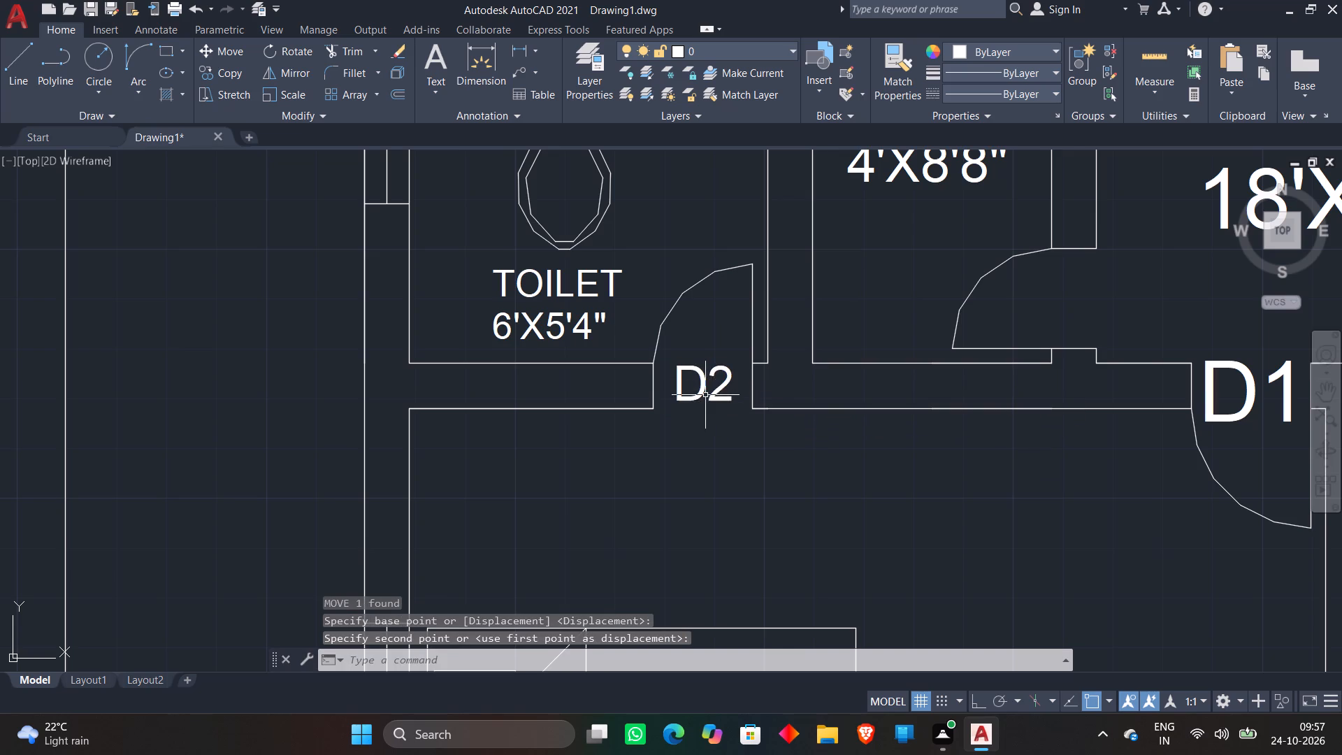
Match the D2 tag's properties onto the two D1 tags below the dining area and the kitchen's outer-door D1 tag.
key(m)
key(a)
key(space)
click(702, 392)
scroll(966, 424, down, 3)
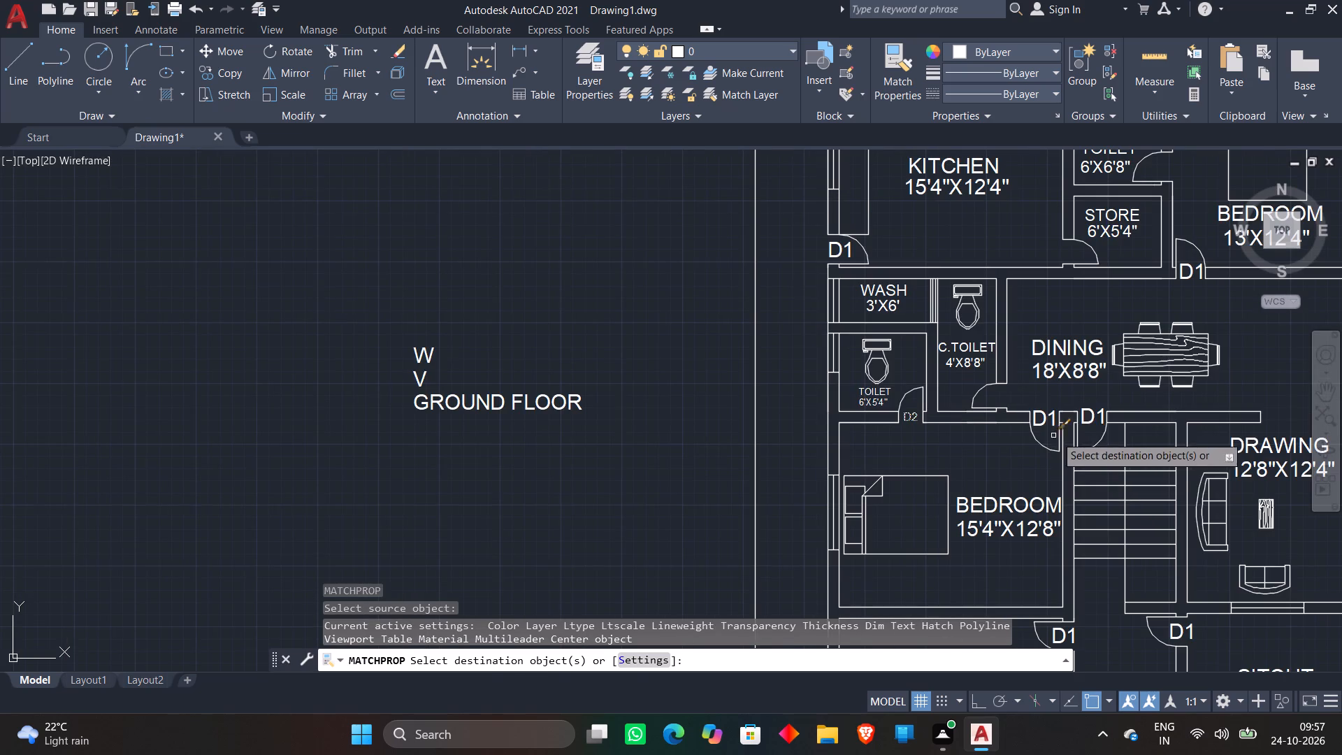
click(1044, 415)
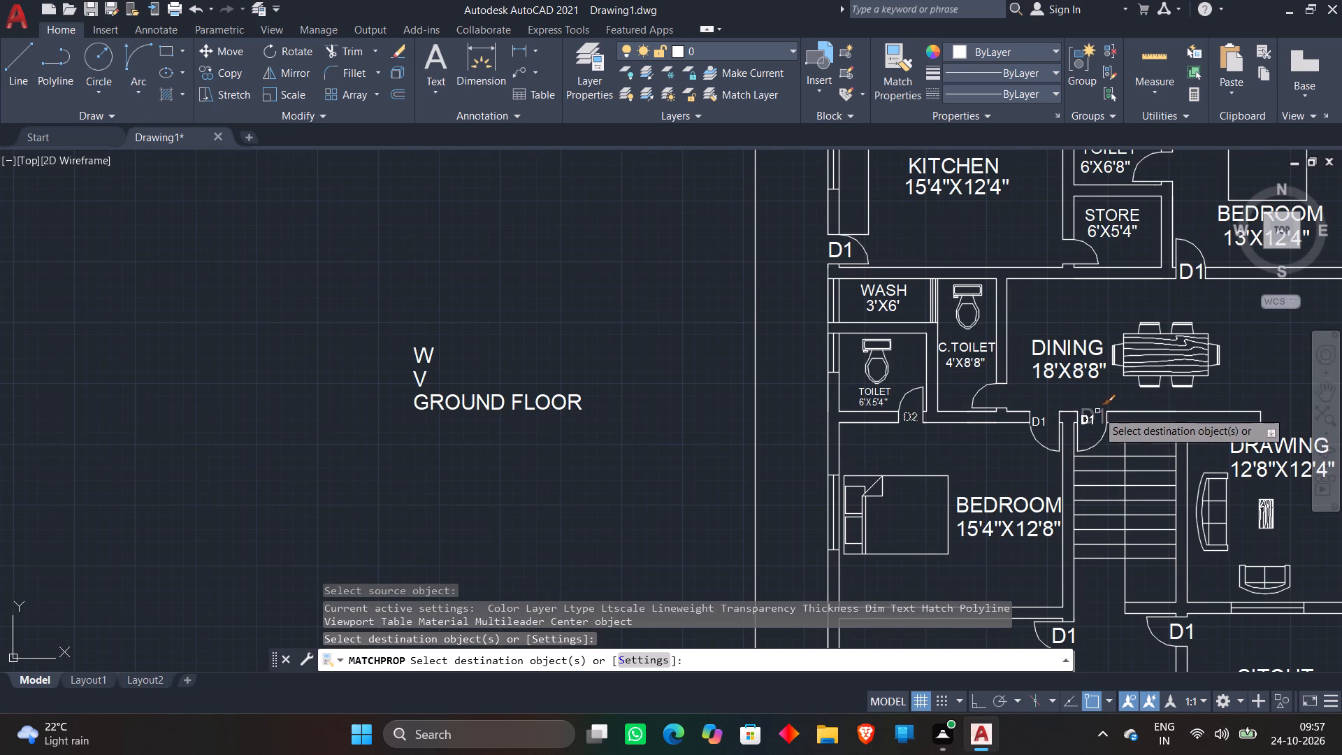
click(1097, 412)
scroll(1114, 425, down, 1)
scroll(958, 280, up, 3)
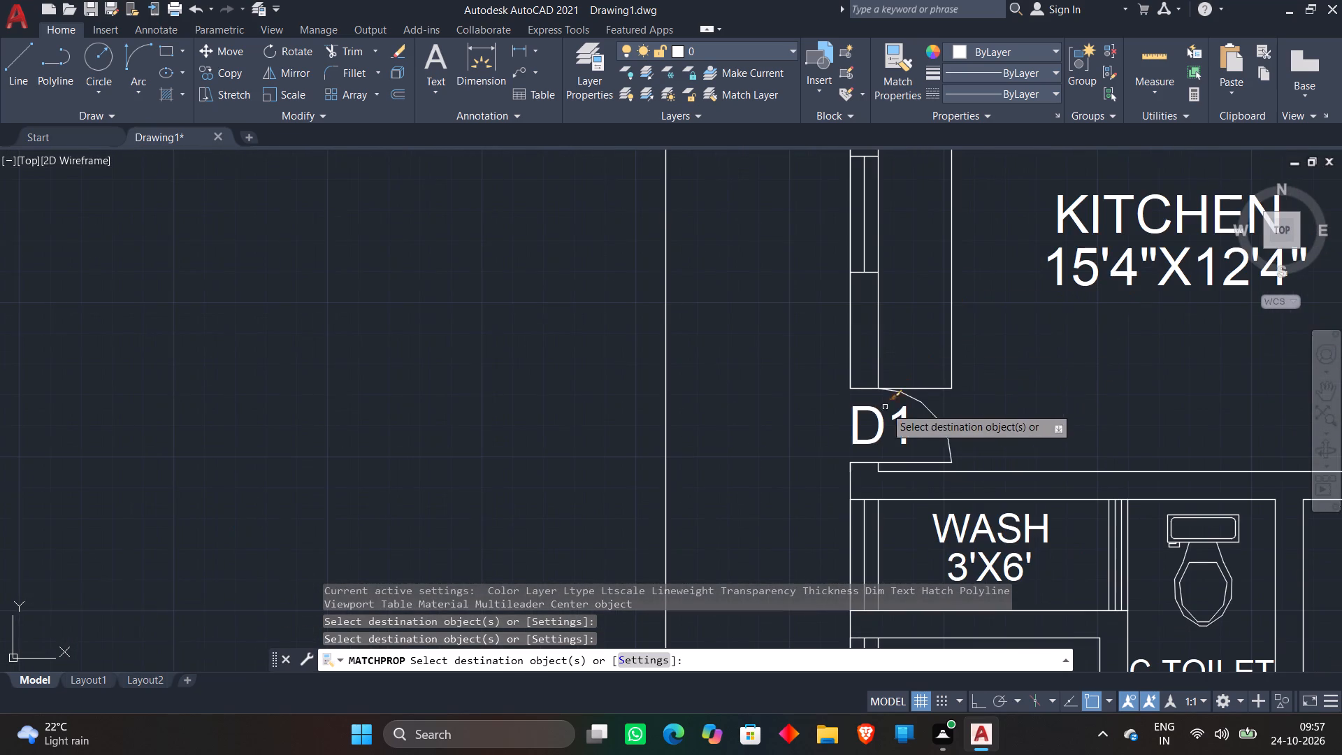
click(880, 417)
Match the same properties onto the D1 tags at the 13'X12'4" bedroom, 15'4"X10'4" bedroom and sitout doors.
scroll(1071, 377, down, 3)
middle_drag(1106, 375, 674, 382)
scroll(788, 326, up, 2)
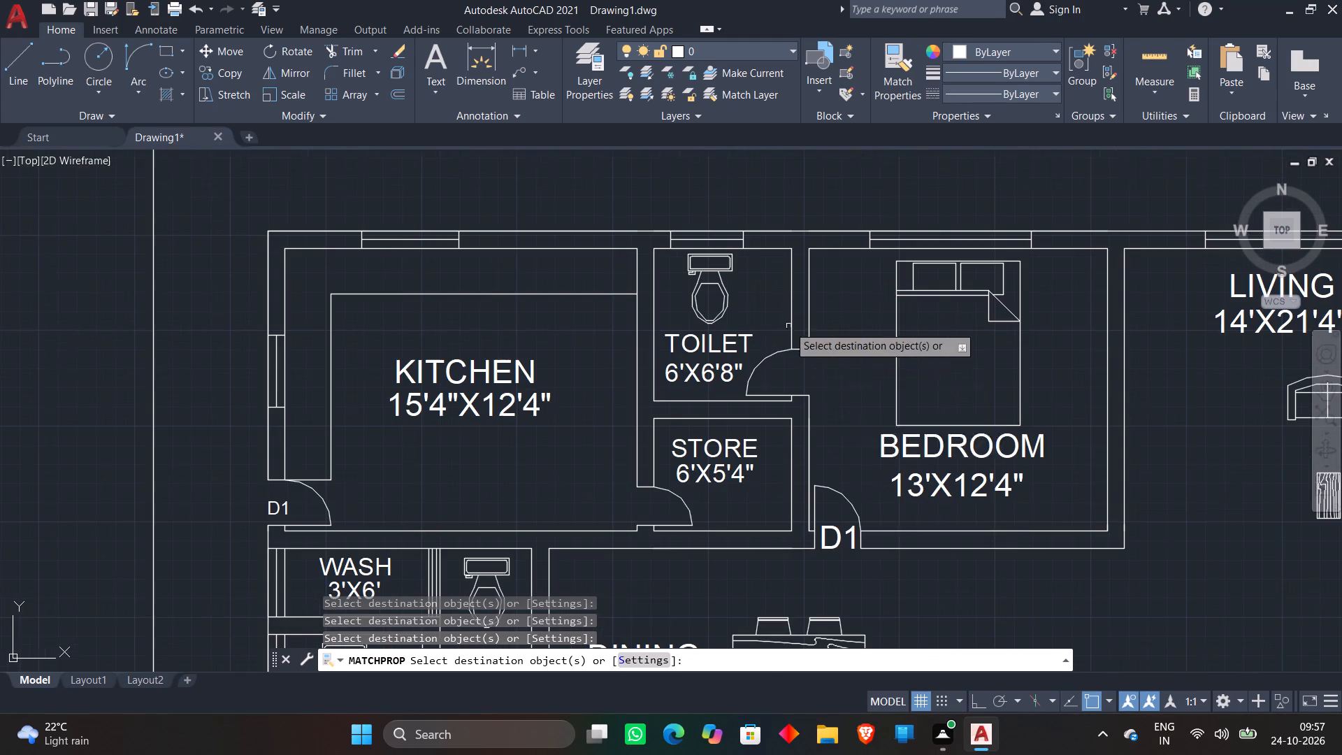
click(836, 528)
scroll(1025, 355, down, 3)
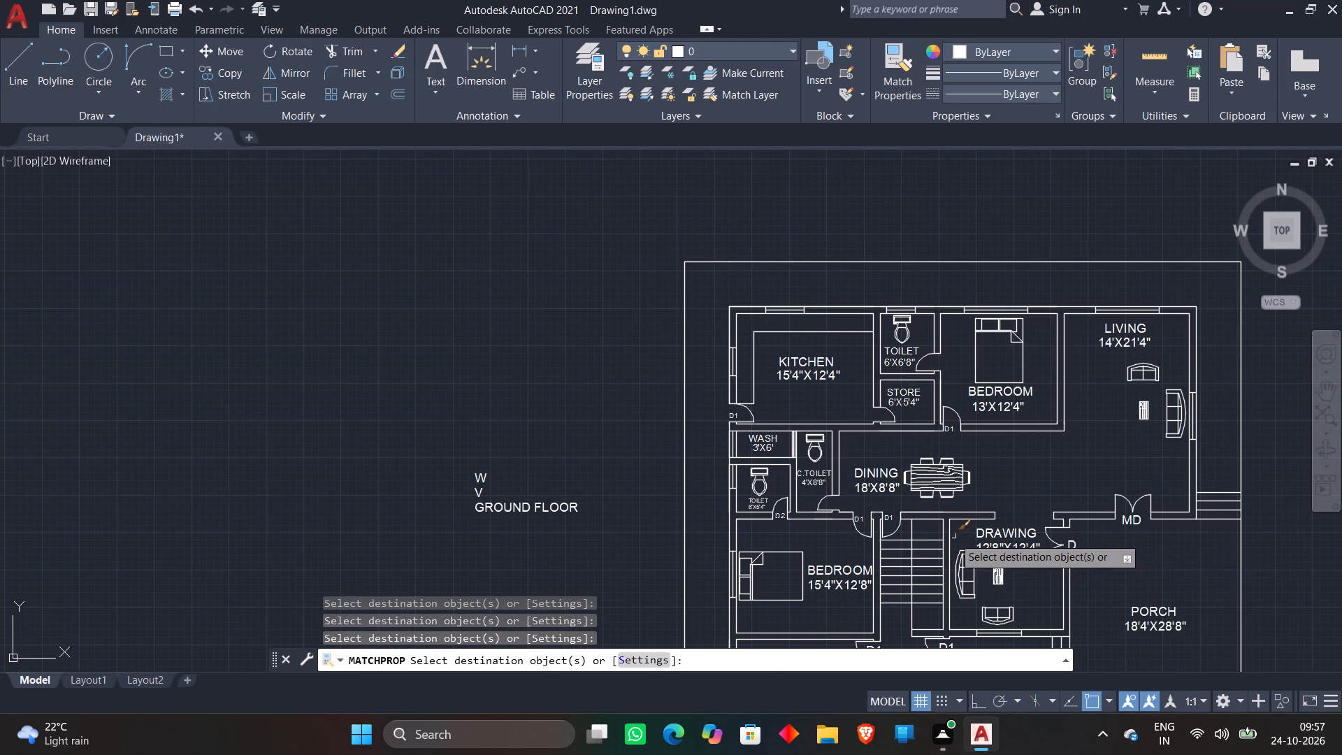
middle_drag(892, 558, 892, 407)
scroll(904, 485, up, 1)
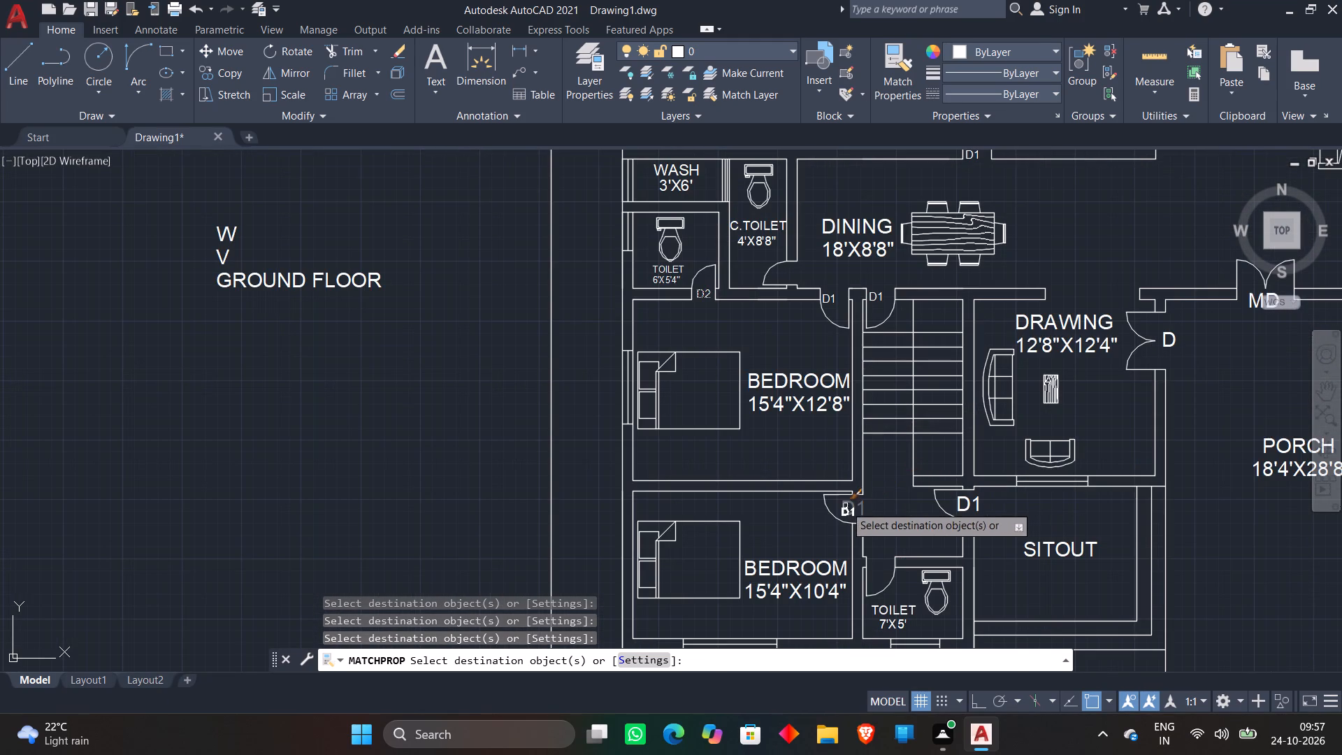
click(842, 505)
click(965, 505)
key(space)
Move the sitout and 15'4"X10'4" bedroom D1 tags so each sits within its door opening in the wall.
scroll(969, 505, up, 3)
click(949, 515)
text(M)
key(space)
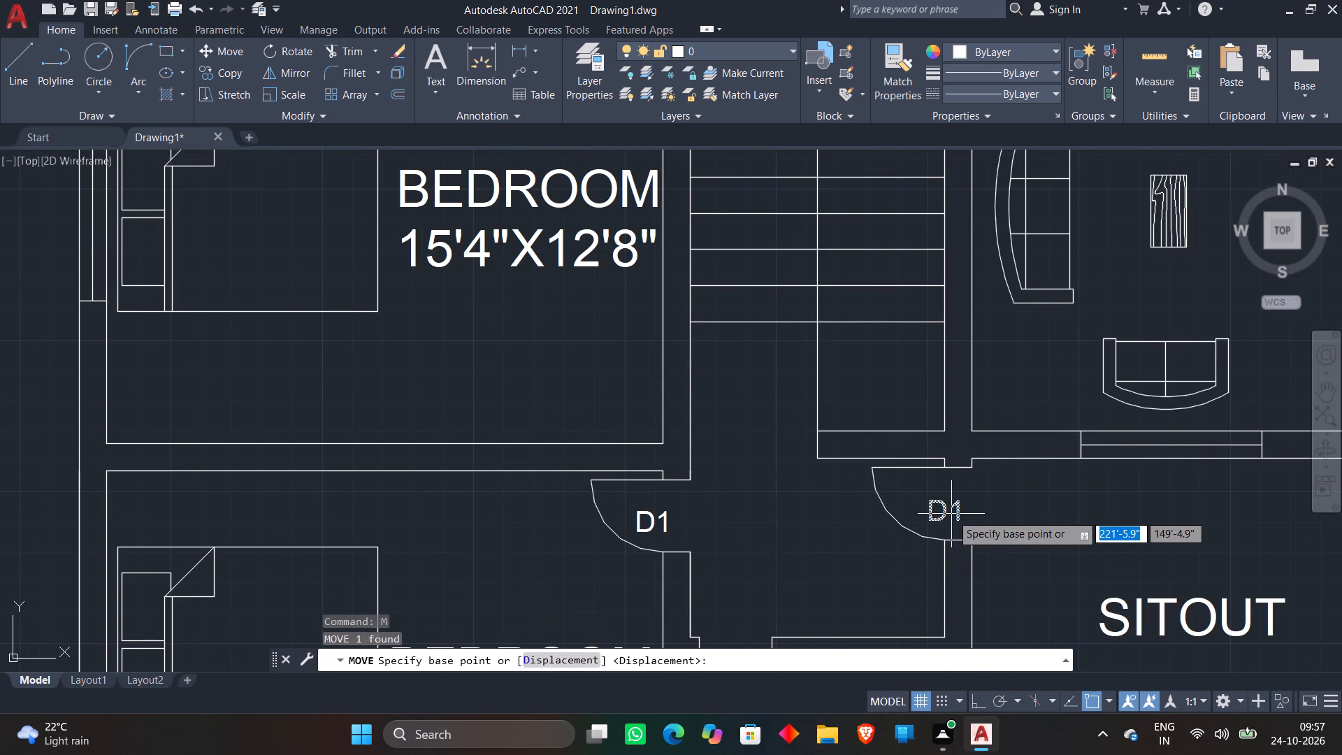
click(951, 514)
click(960, 505)
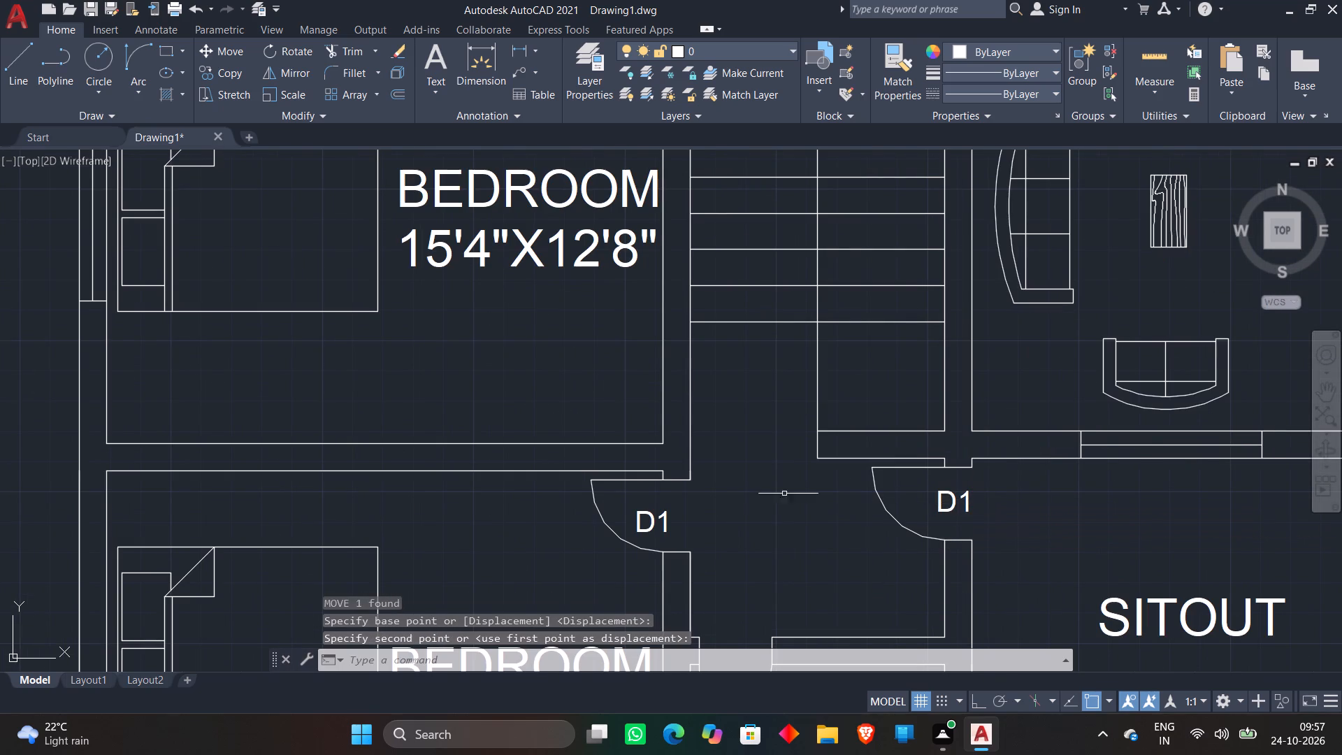
click(648, 519)
text(M)
key(space)
click(658, 522)
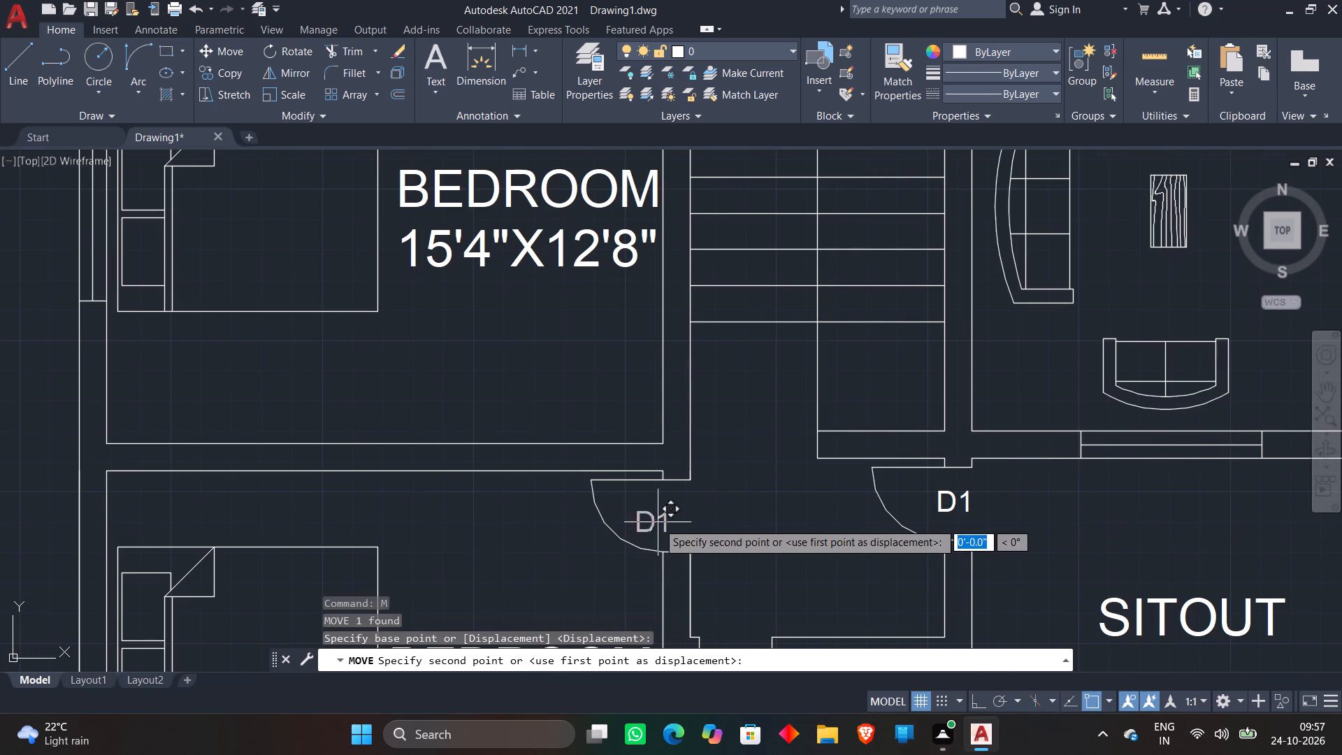
click(679, 514)
Move the two adjacent D1 tags below the dining area so each is centred in its door opening.
scroll(779, 463, down, 2)
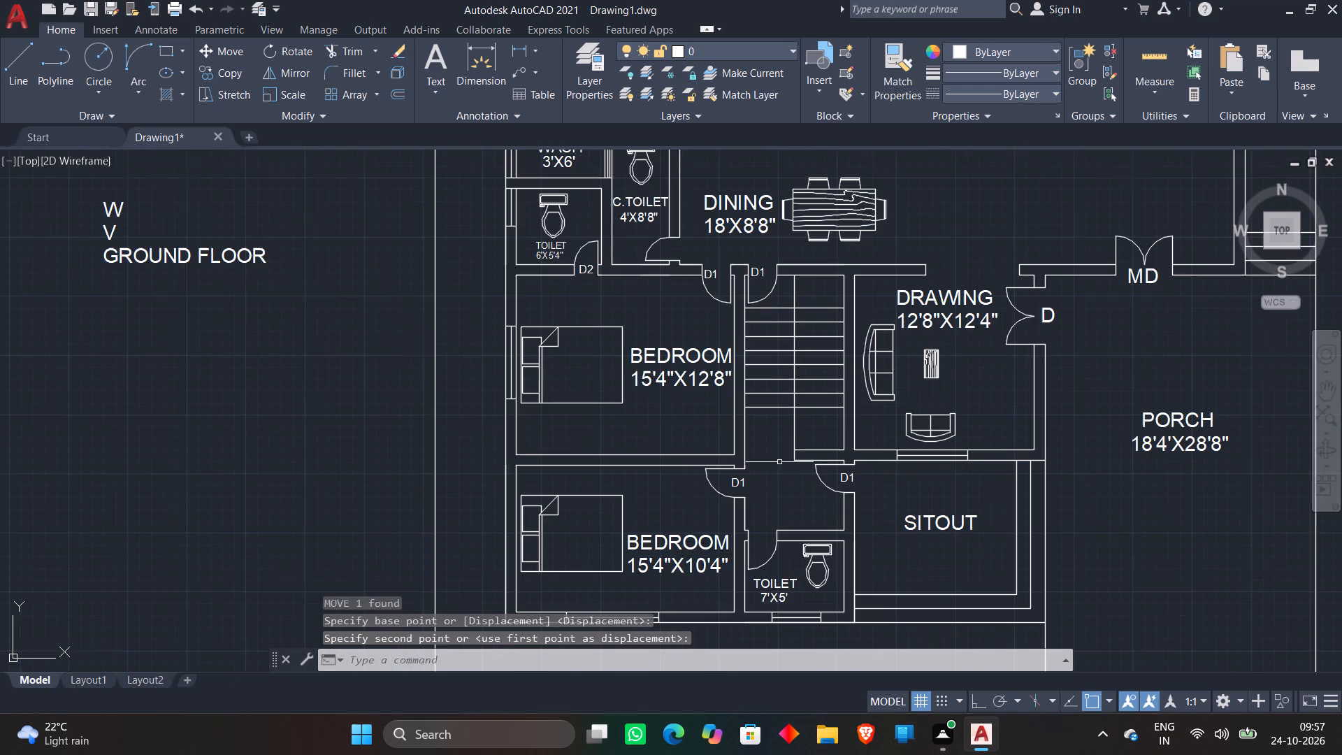
scroll(805, 439, down, 1)
scroll(771, 312, up, 4)
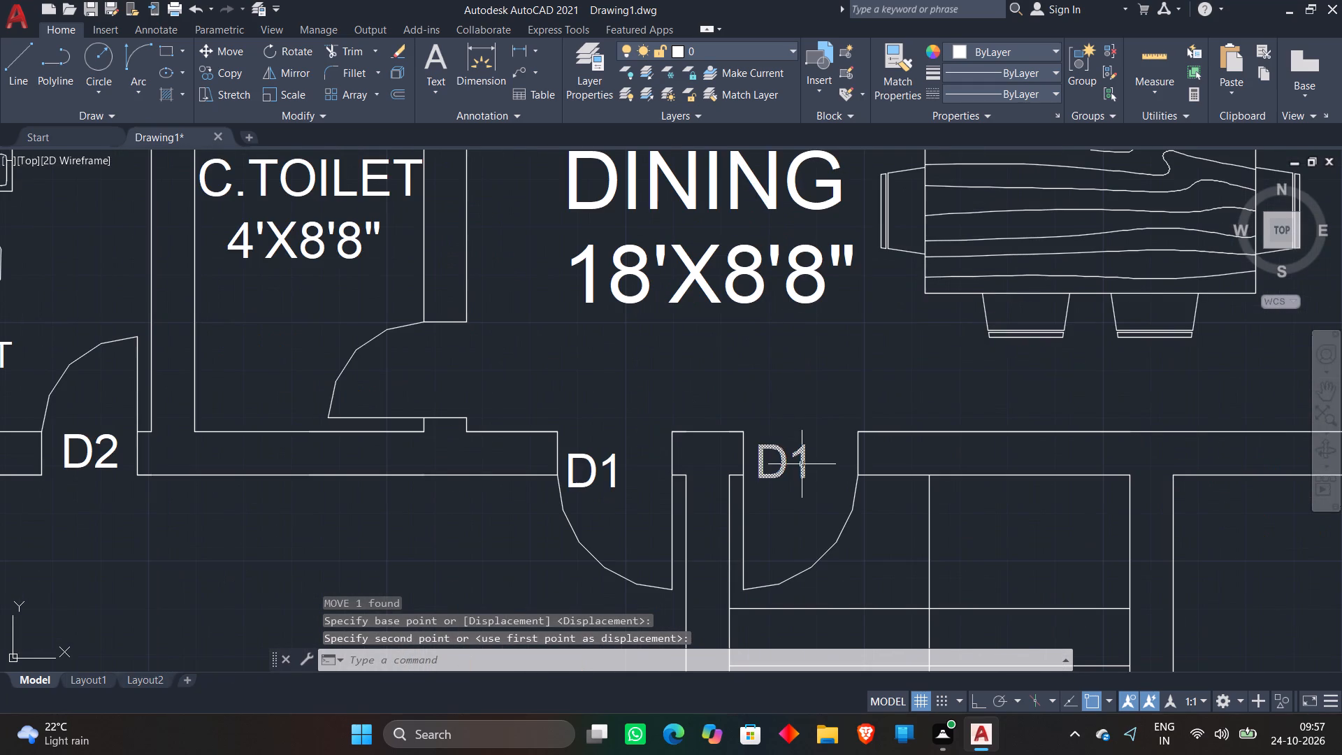
click(800, 465)
text(M)
key(space)
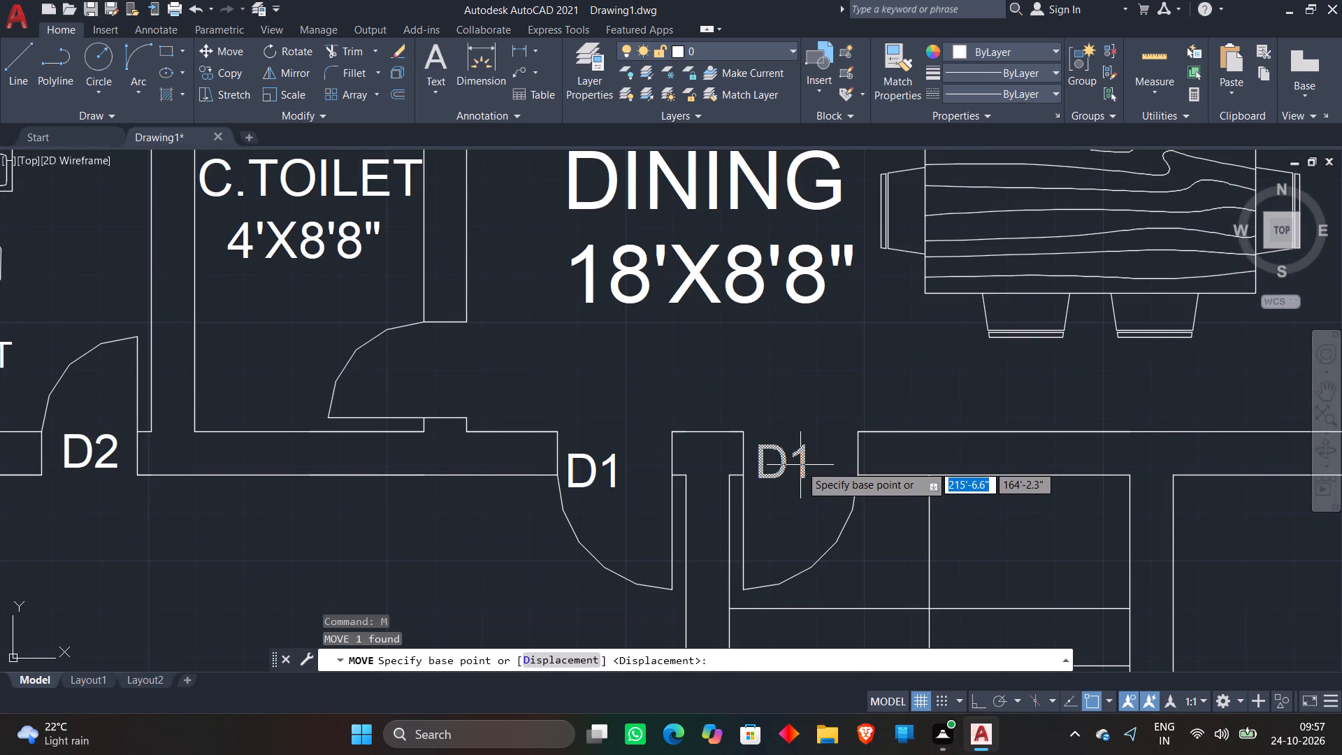
scroll(800, 465, up, 1)
click(784, 467)
click(825, 454)
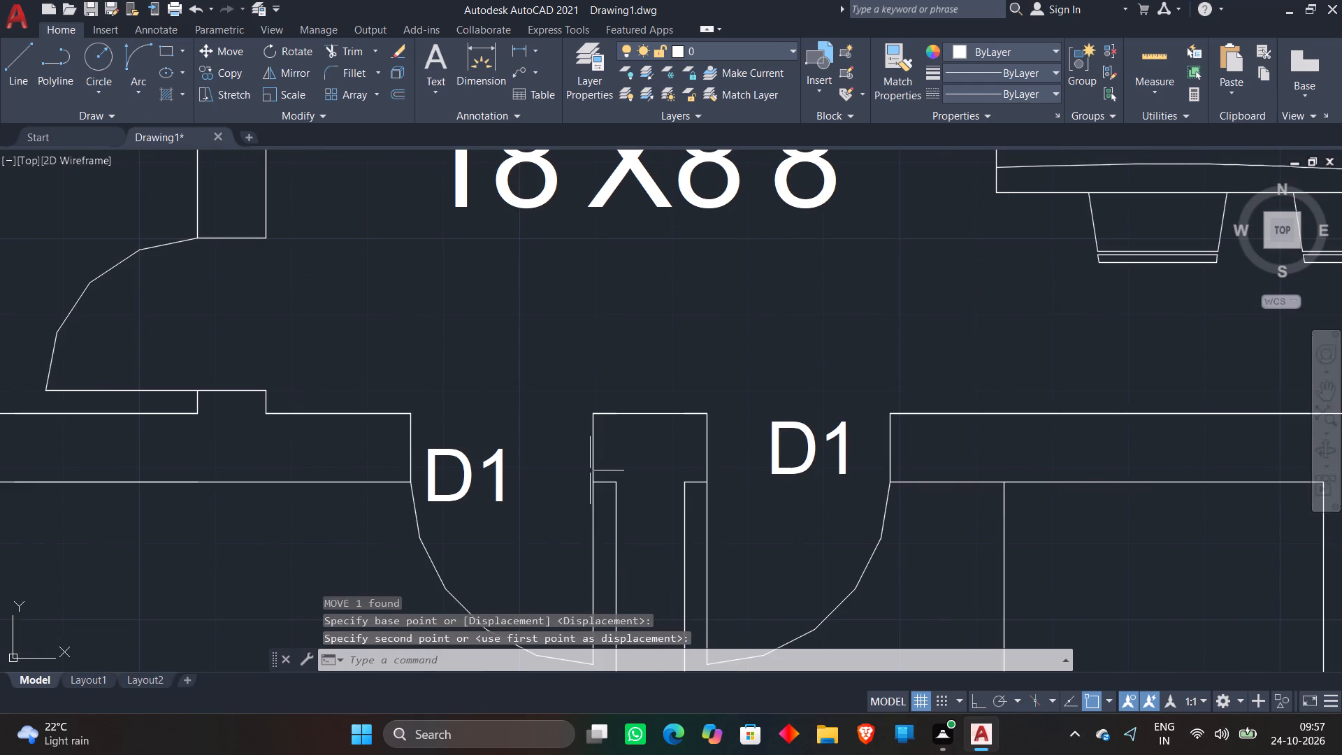
click(465, 466)
text(M)
key(space)
click(474, 479)
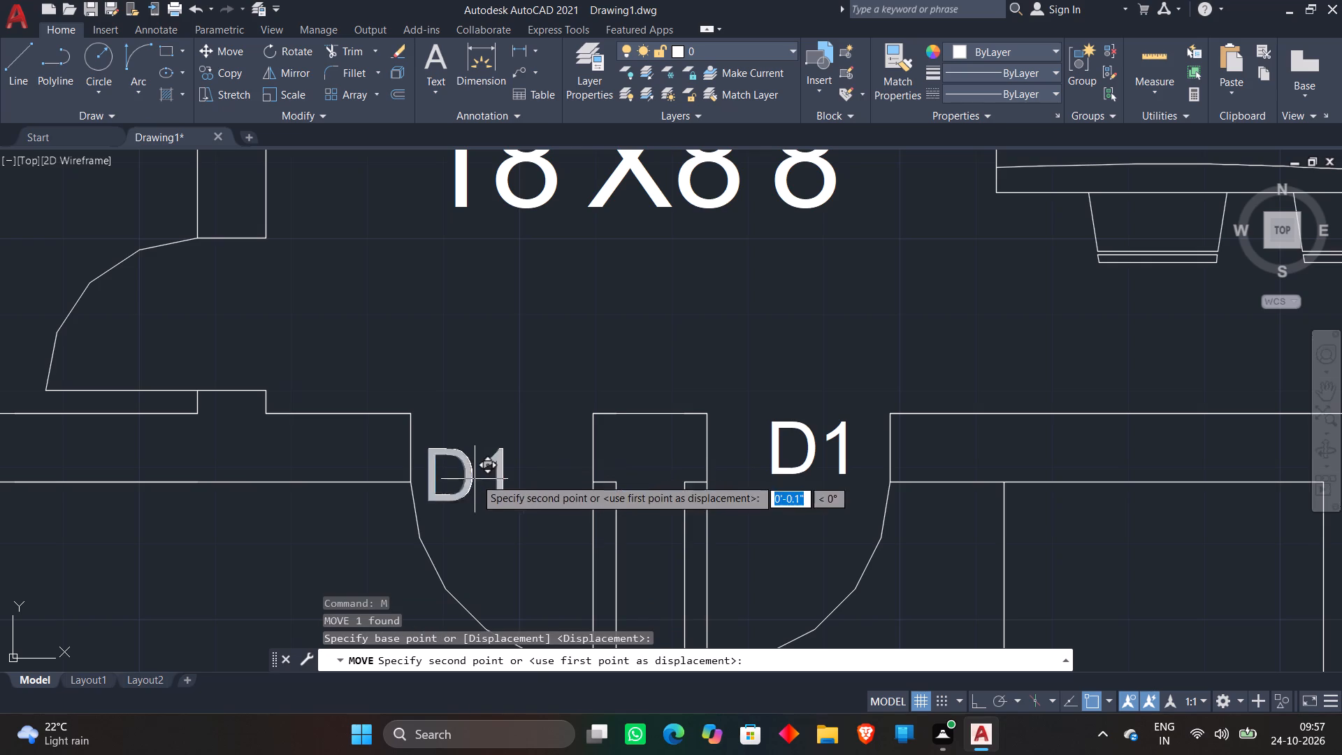
click(514, 455)
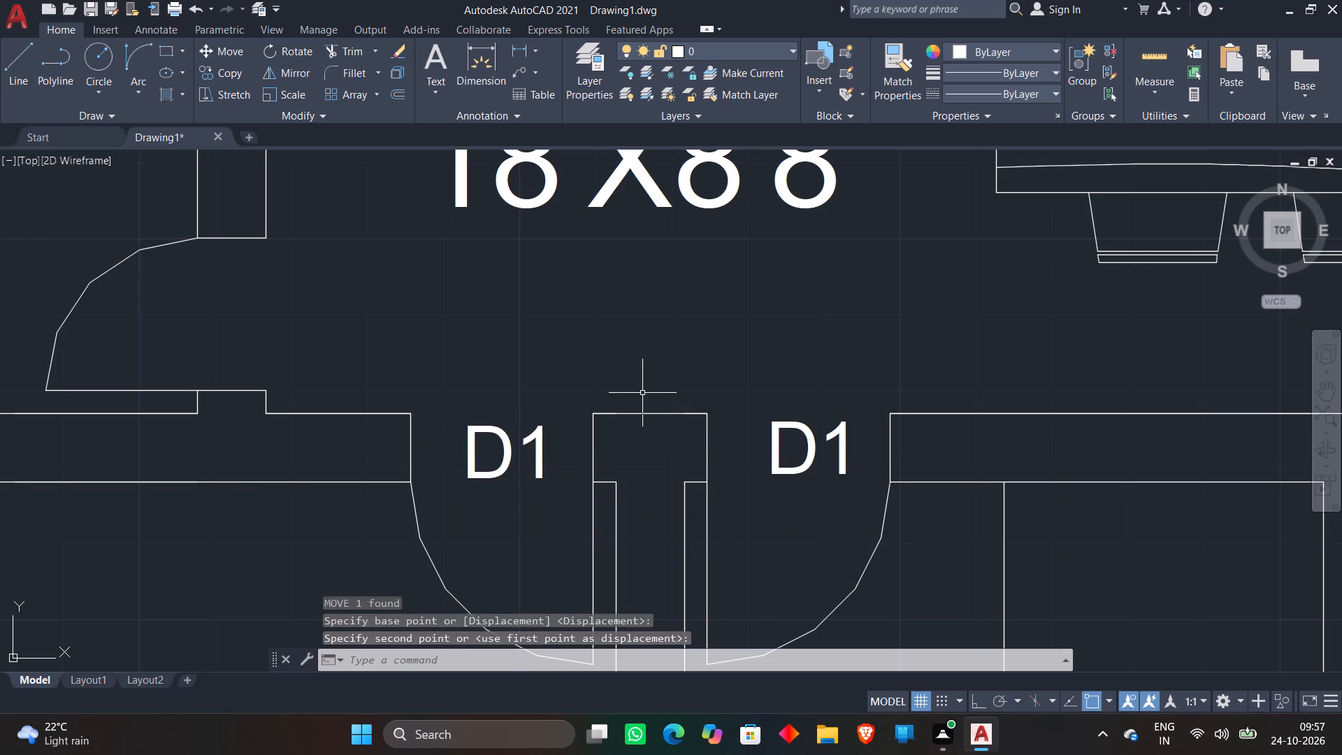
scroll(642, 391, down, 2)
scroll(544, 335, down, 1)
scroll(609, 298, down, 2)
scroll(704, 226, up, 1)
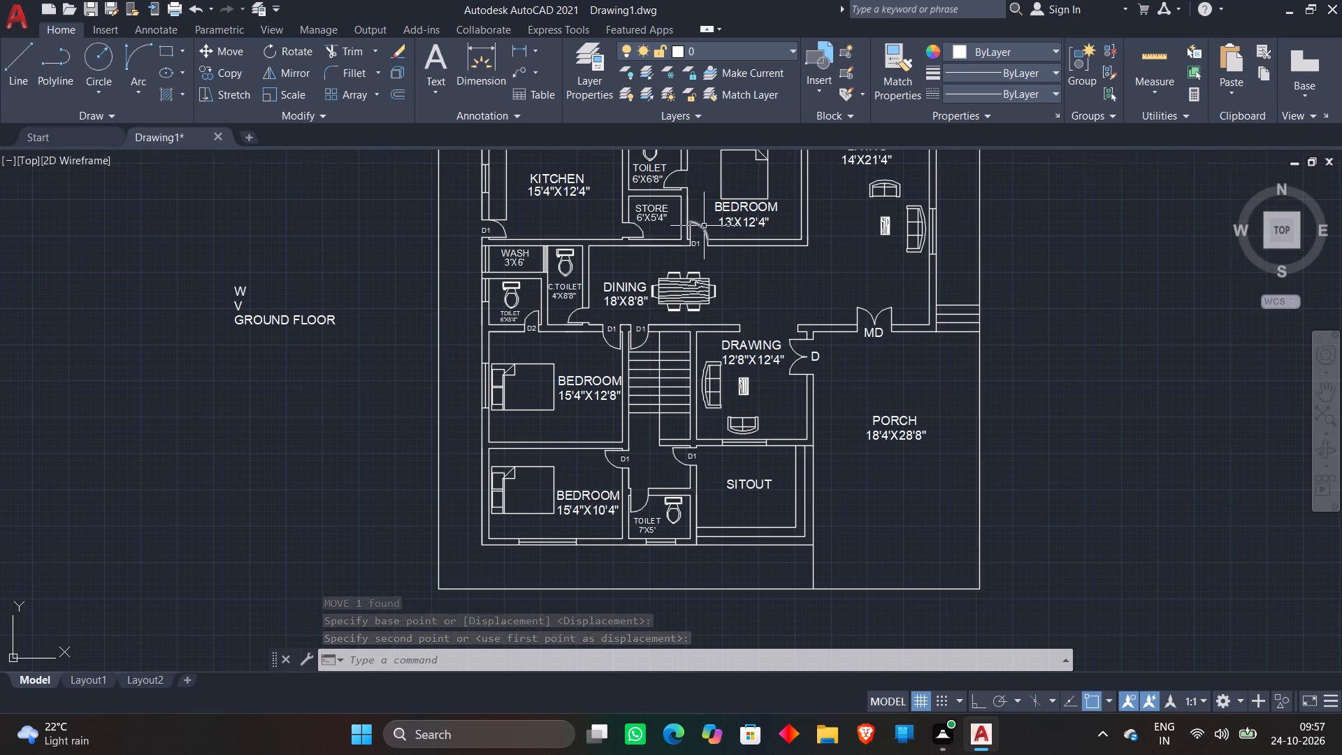
Move the D1 tag at the 13'X12'4" bedroom door so it is centred in its door opening.
scroll(704, 226, up, 3)
click(635, 333)
key(m)
key(space)
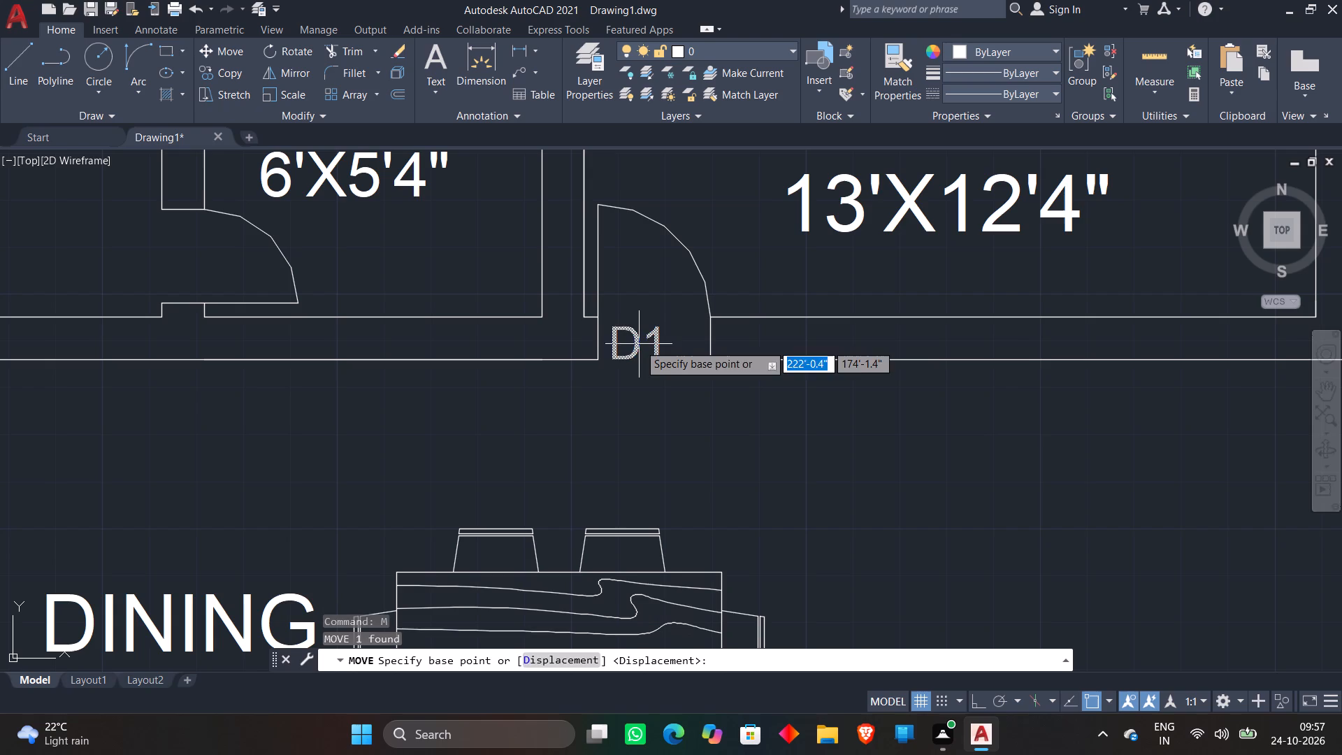
click(640, 344)
click(660, 337)
scroll(658, 337, down, 4)
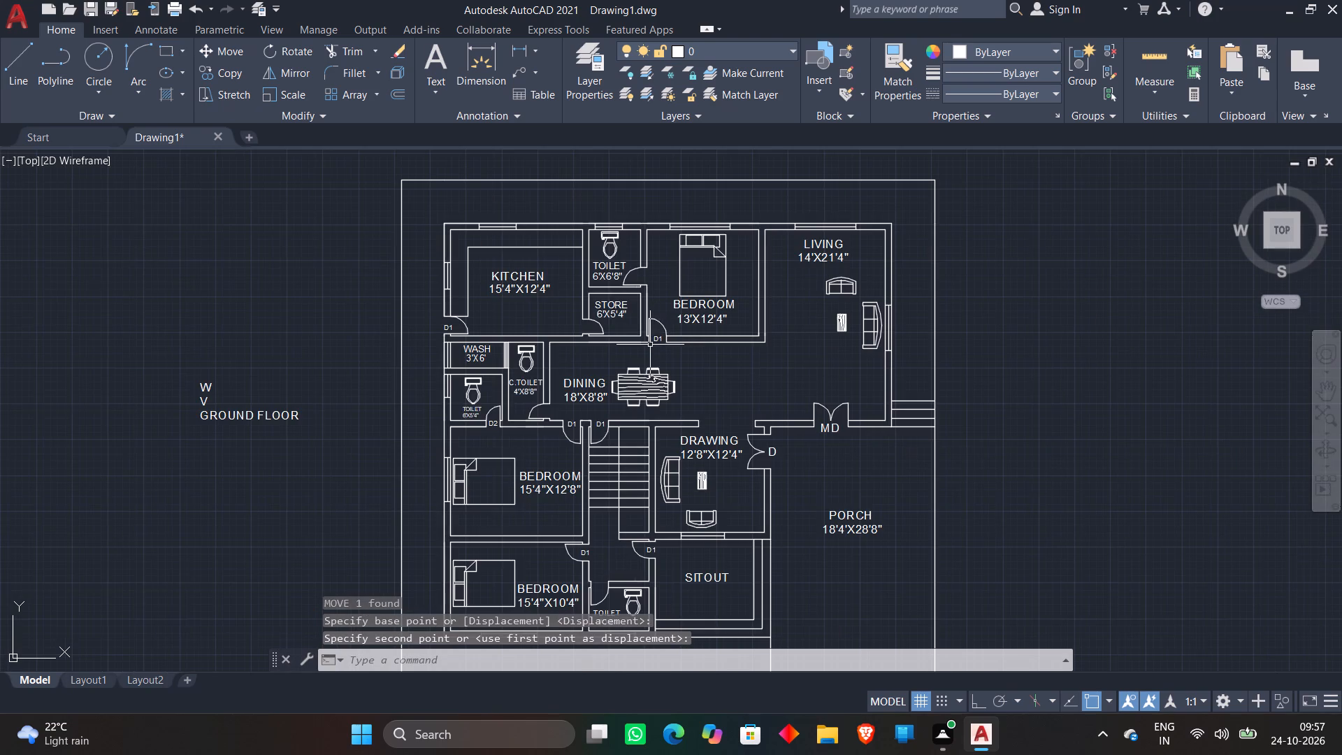
Copy the D2 tag from the 6'X5'4" toilet door to the C.TOILET and STORE door openings.
scroll(544, 325, up, 3)
scroll(400, 324, down, 2)
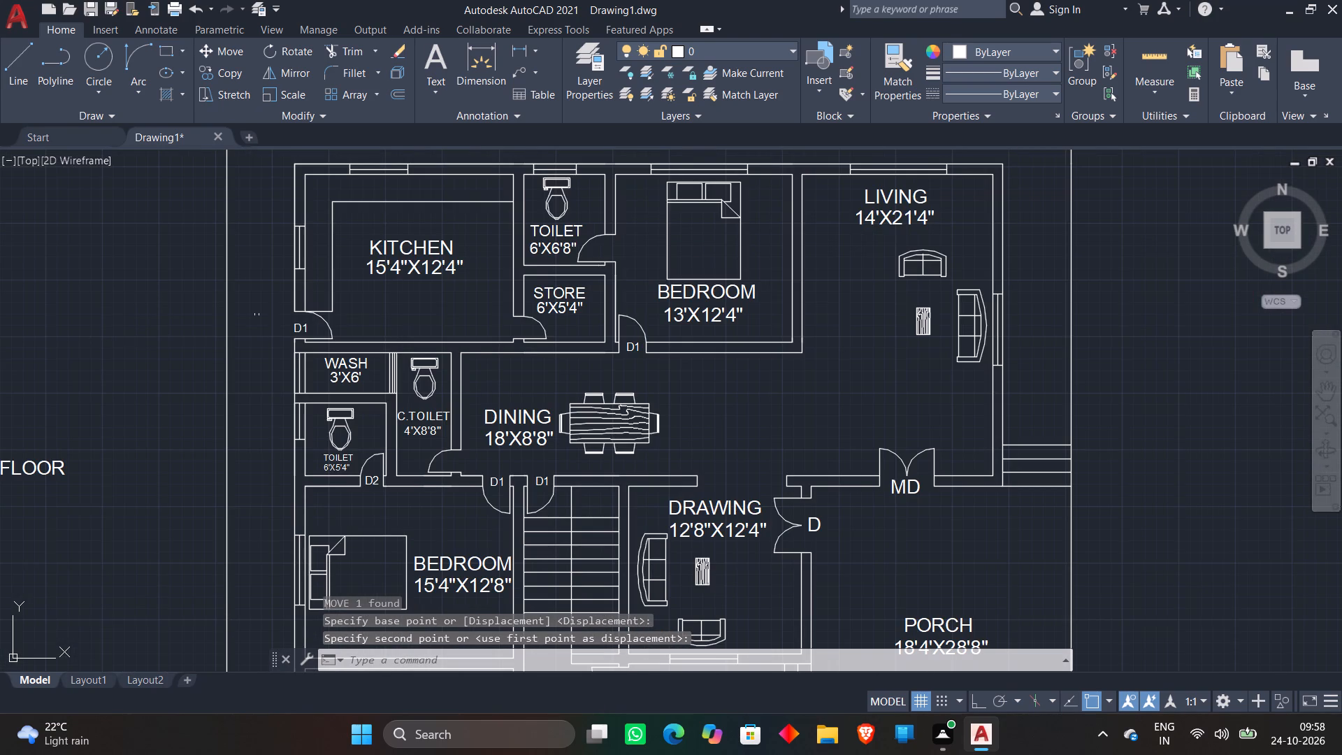
scroll(305, 322, down, 1)
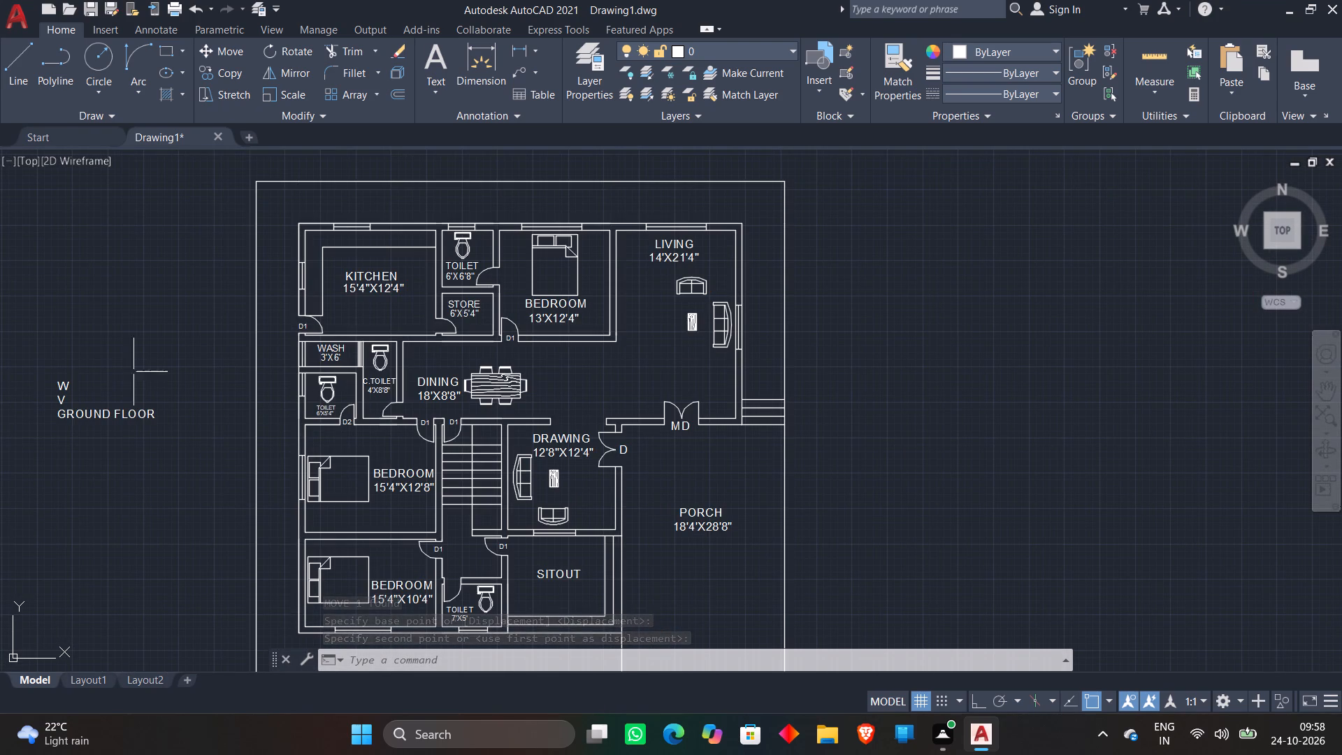
scroll(365, 412, up, 3)
click(277, 450)
right_click(277, 443)
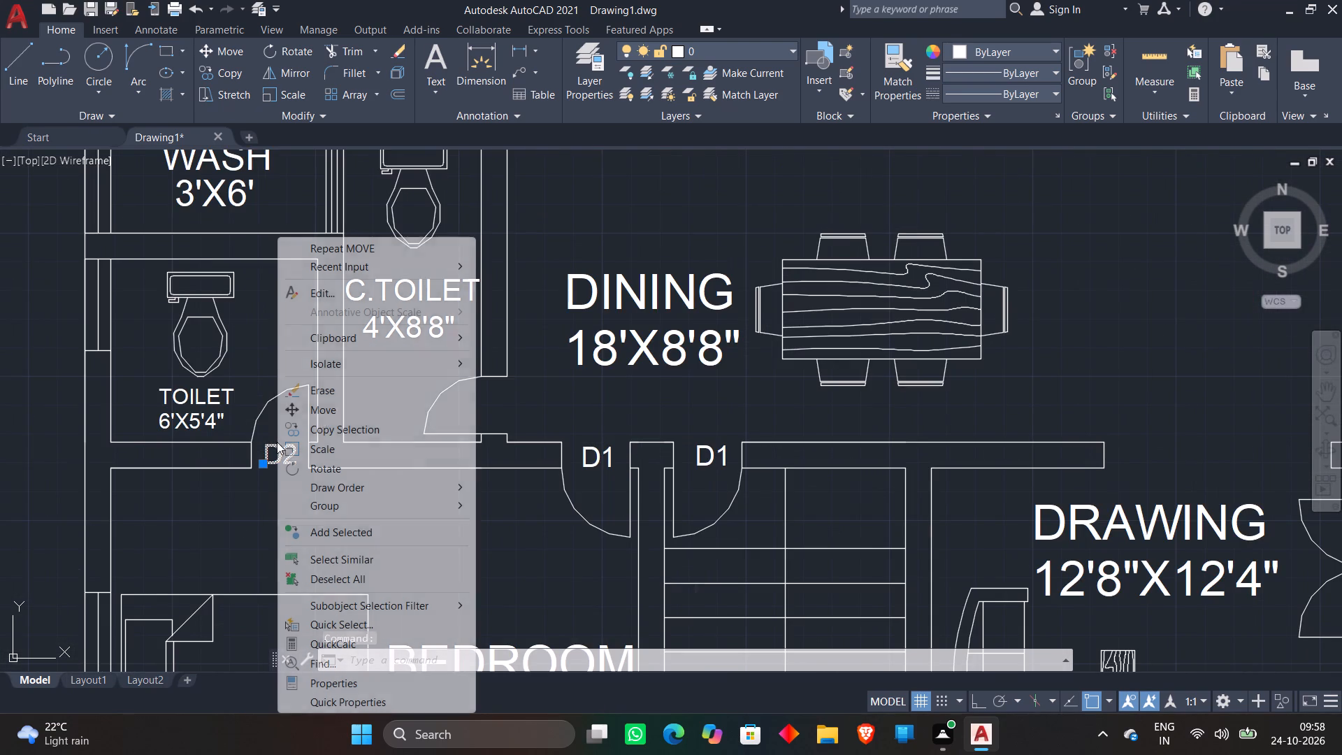
click(321, 427)
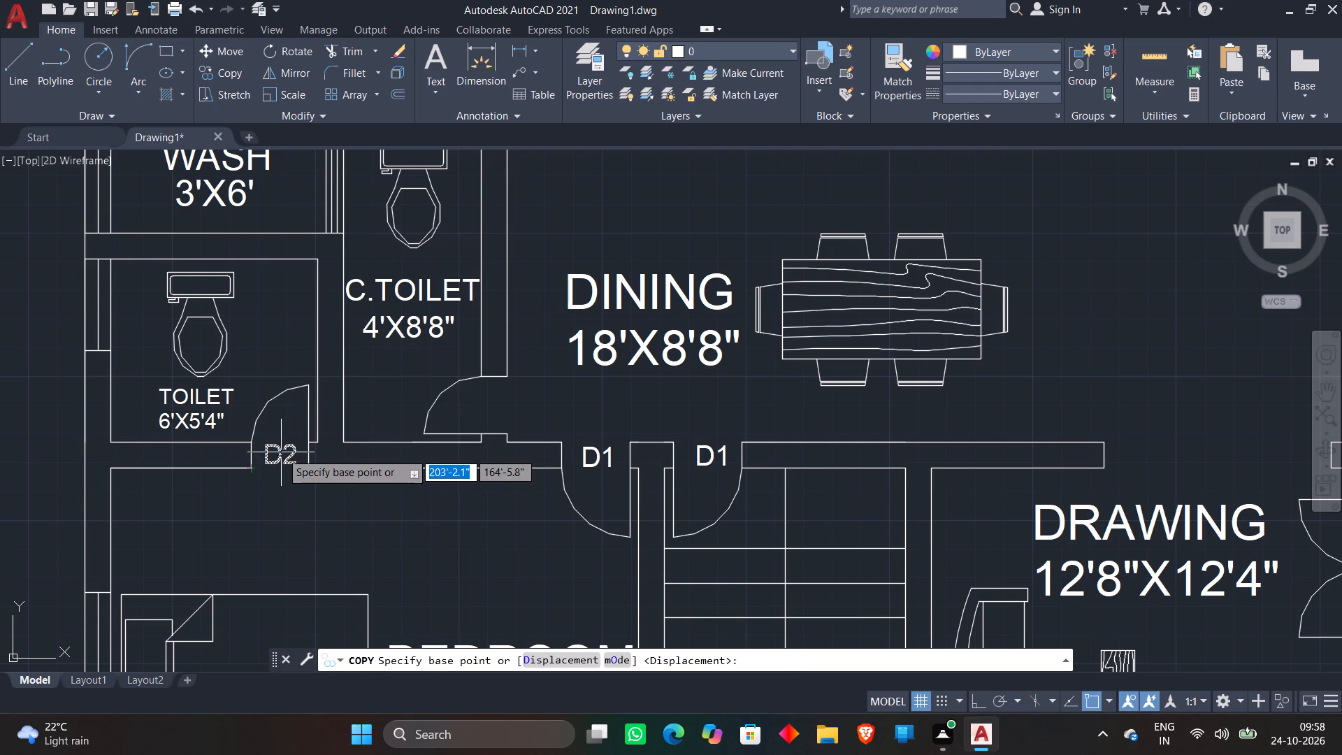
click(281, 452)
scroll(496, 419, up, 1)
click(490, 398)
scroll(677, 383, down, 3)
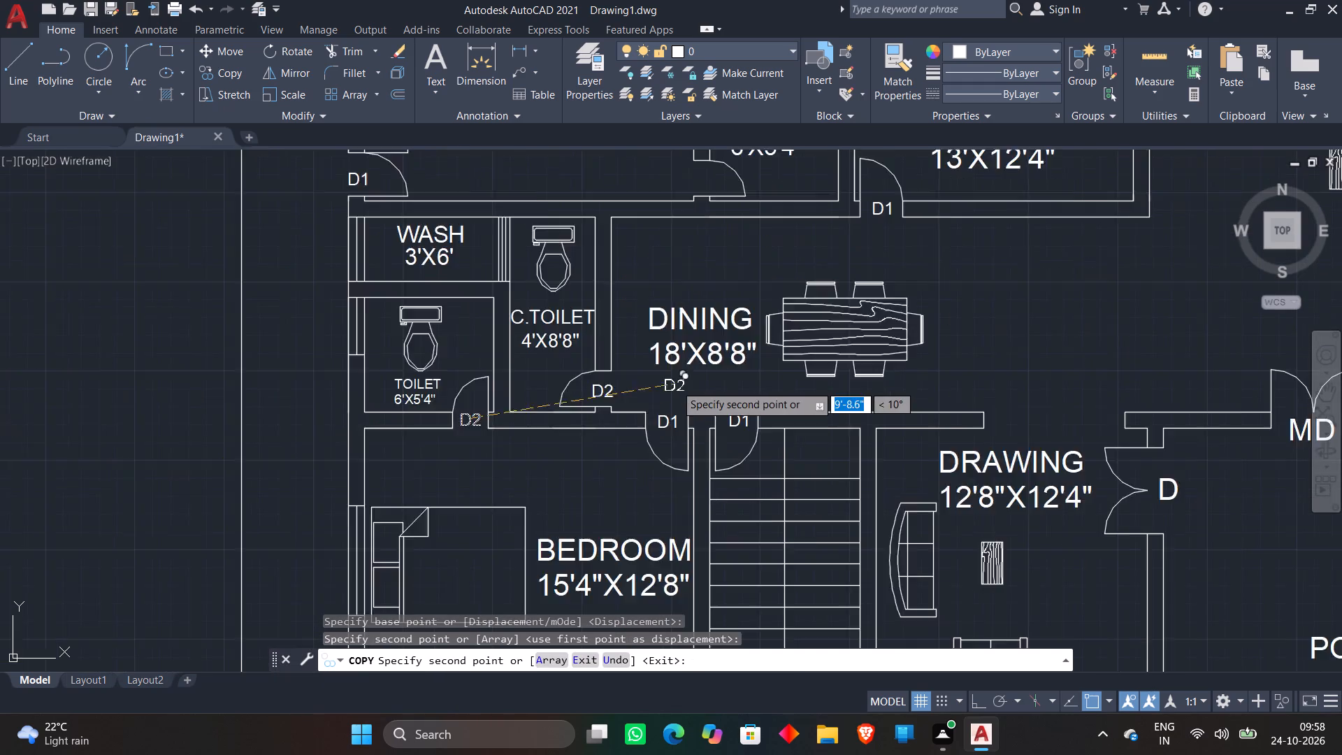
scroll(697, 240, up, 4)
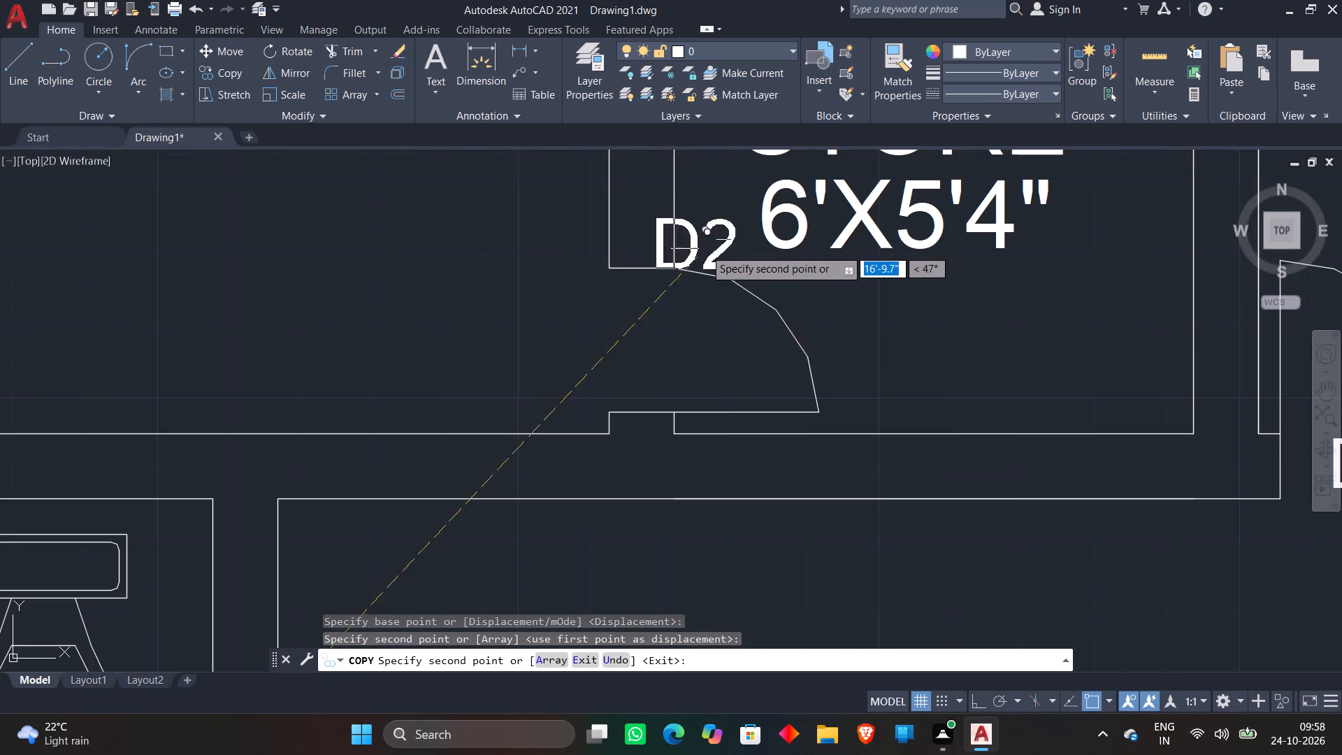
click(662, 338)
scroll(663, 338, down, 4)
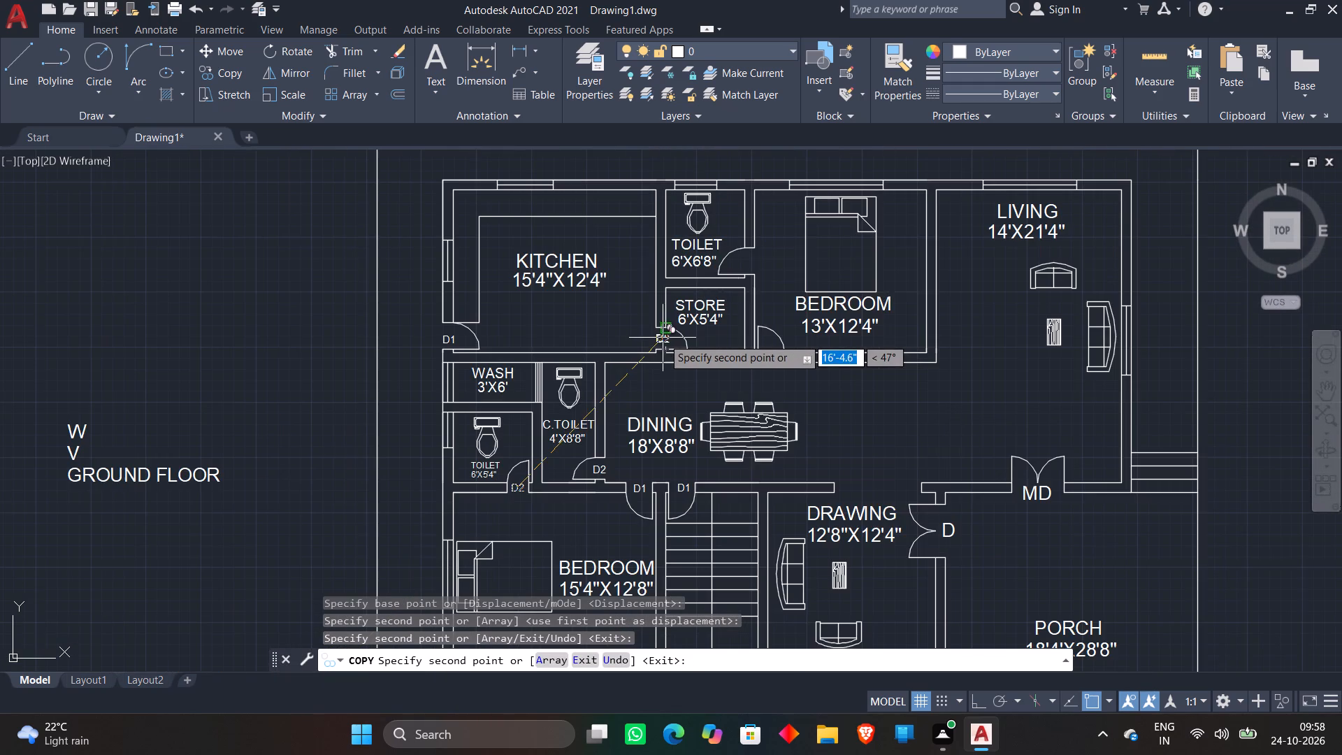
Place further D2 copies at the 6'X6'8" toilet and 7'X5' toilet doors and finish copying.
scroll(763, 257, up, 3)
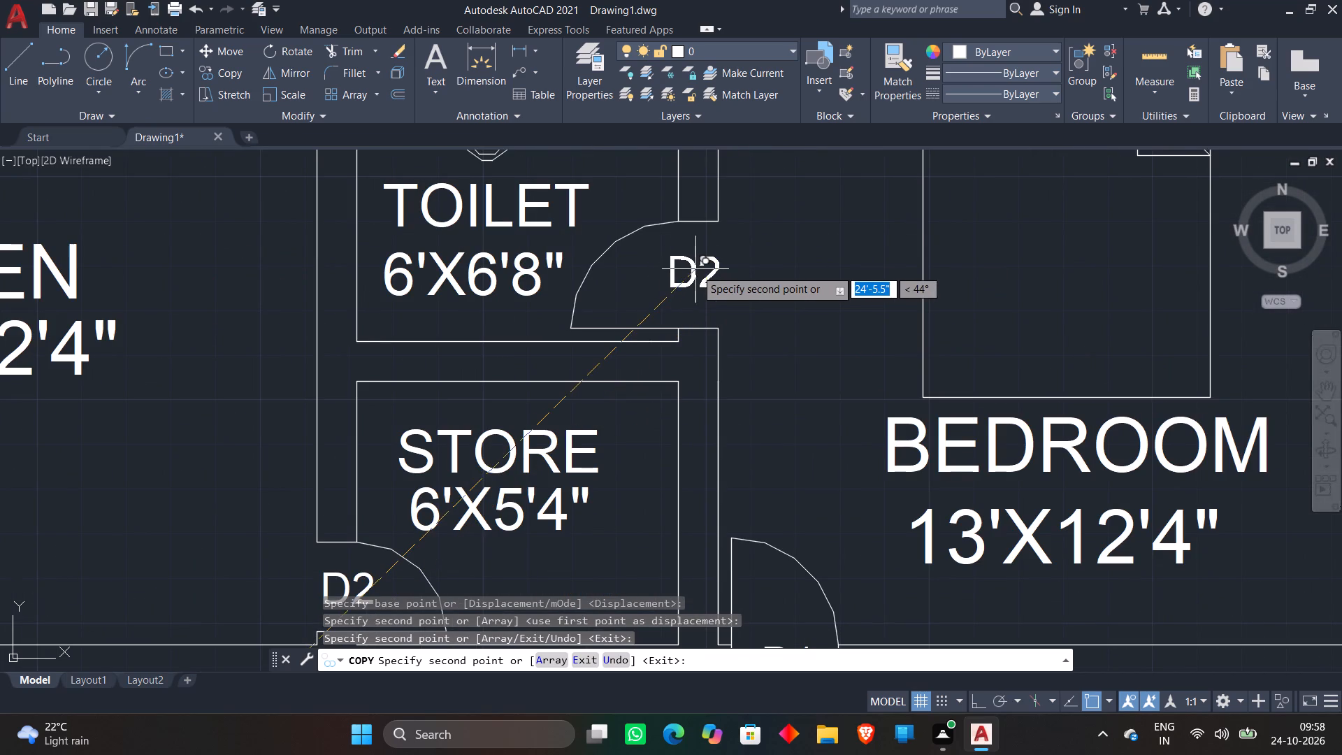
click(695, 269)
scroll(798, 233, down, 4)
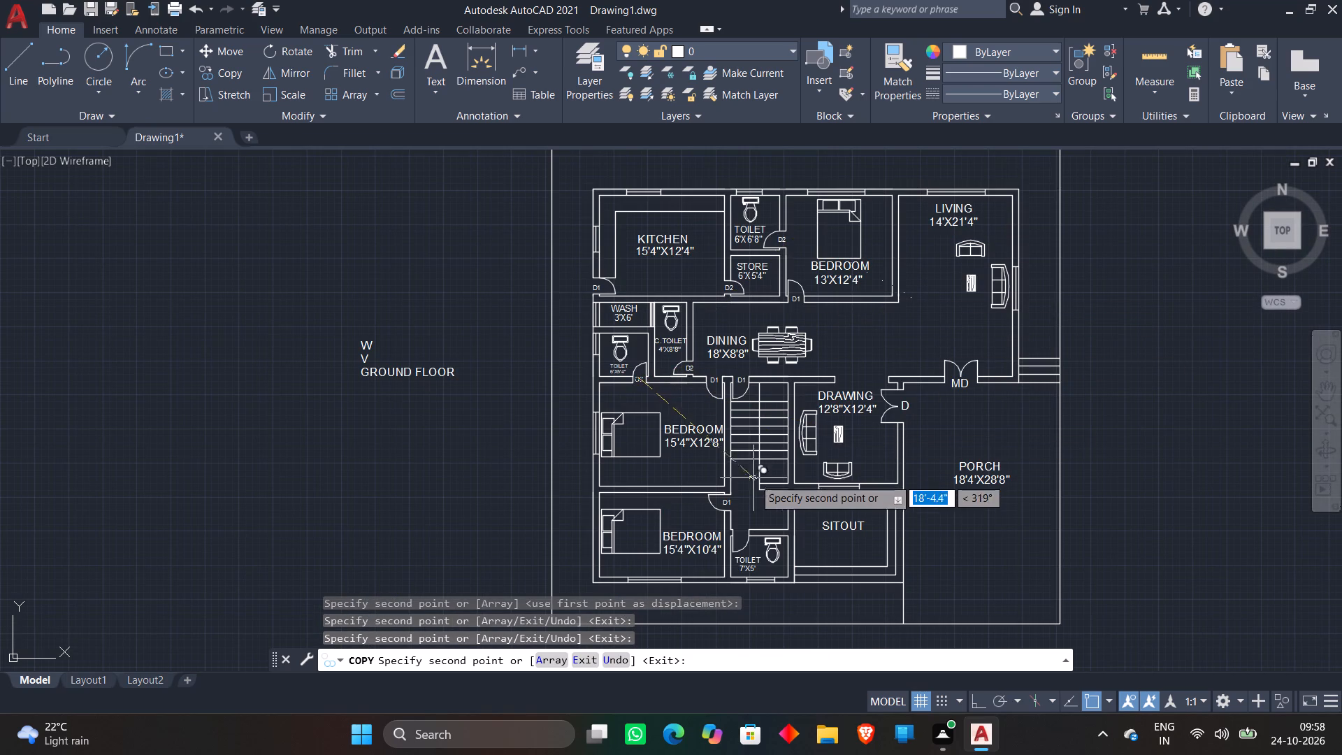
scroll(737, 547, up, 5)
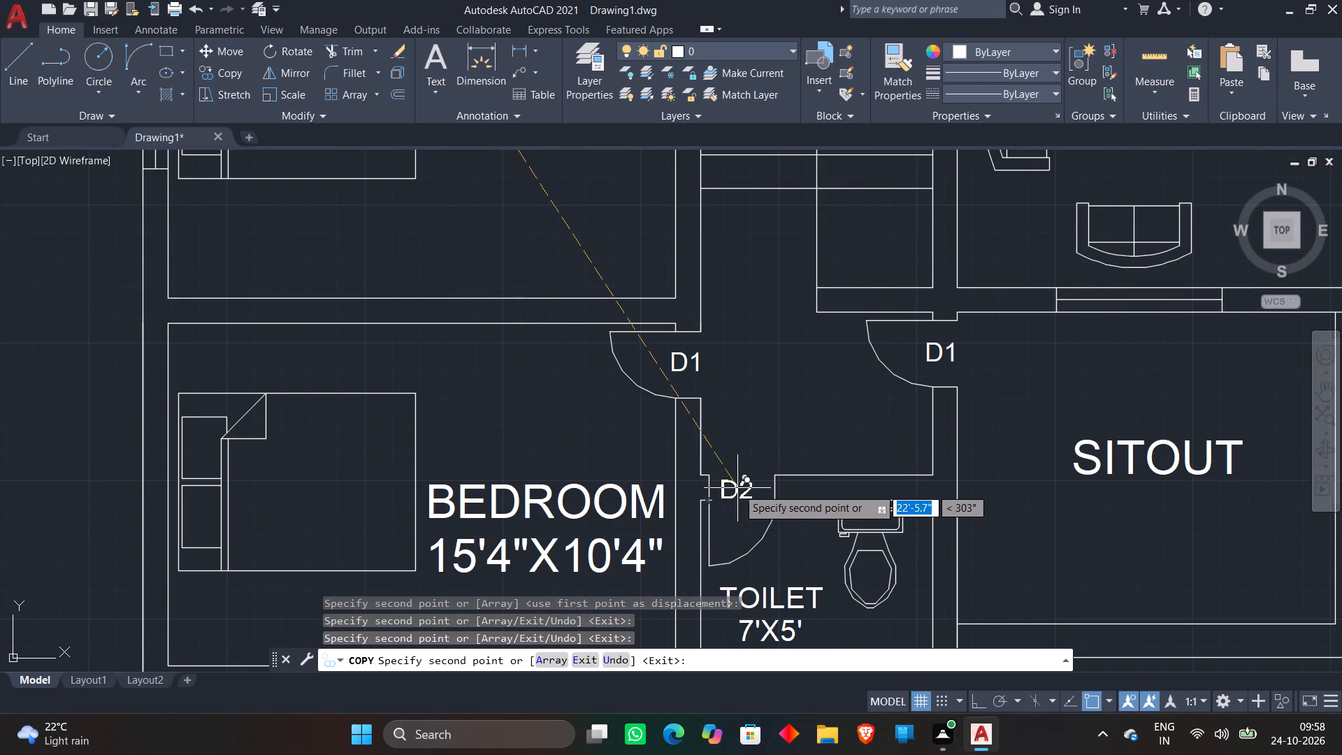
click(737, 488)
scroll(730, 475, down, 6)
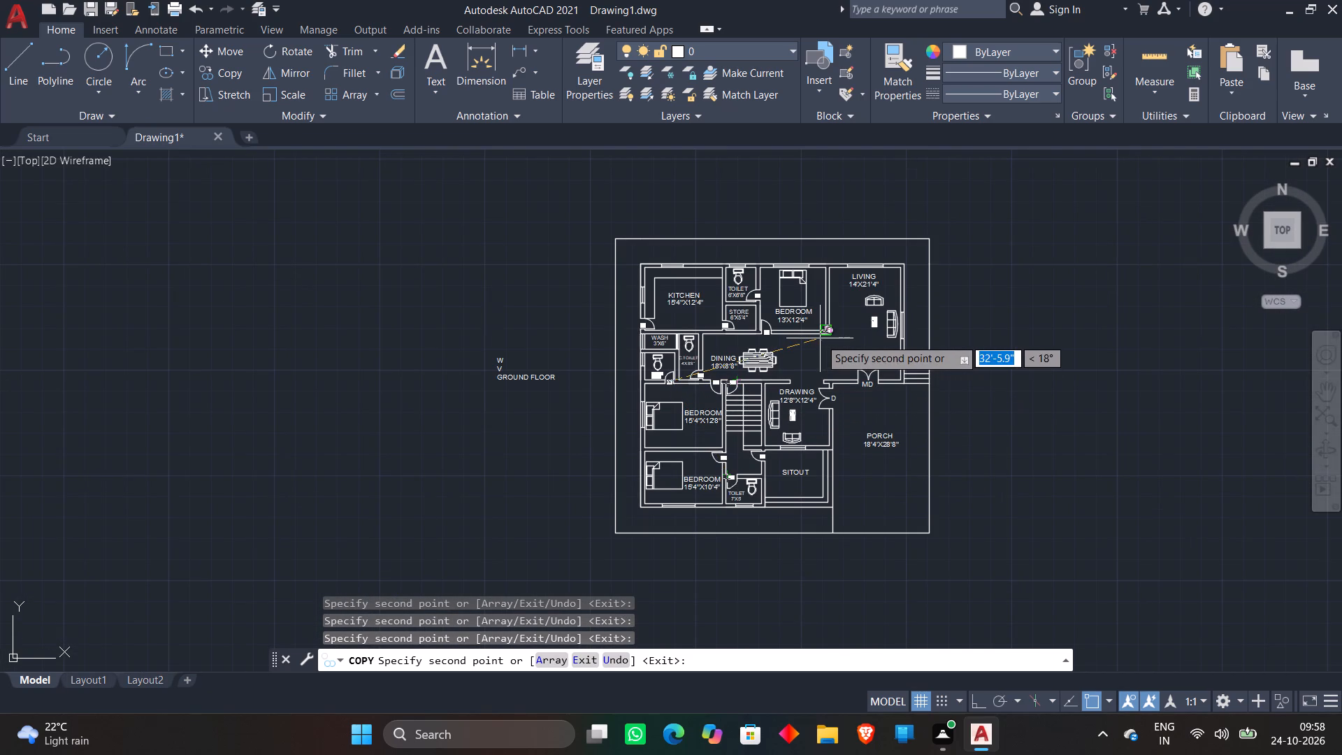
key(space)
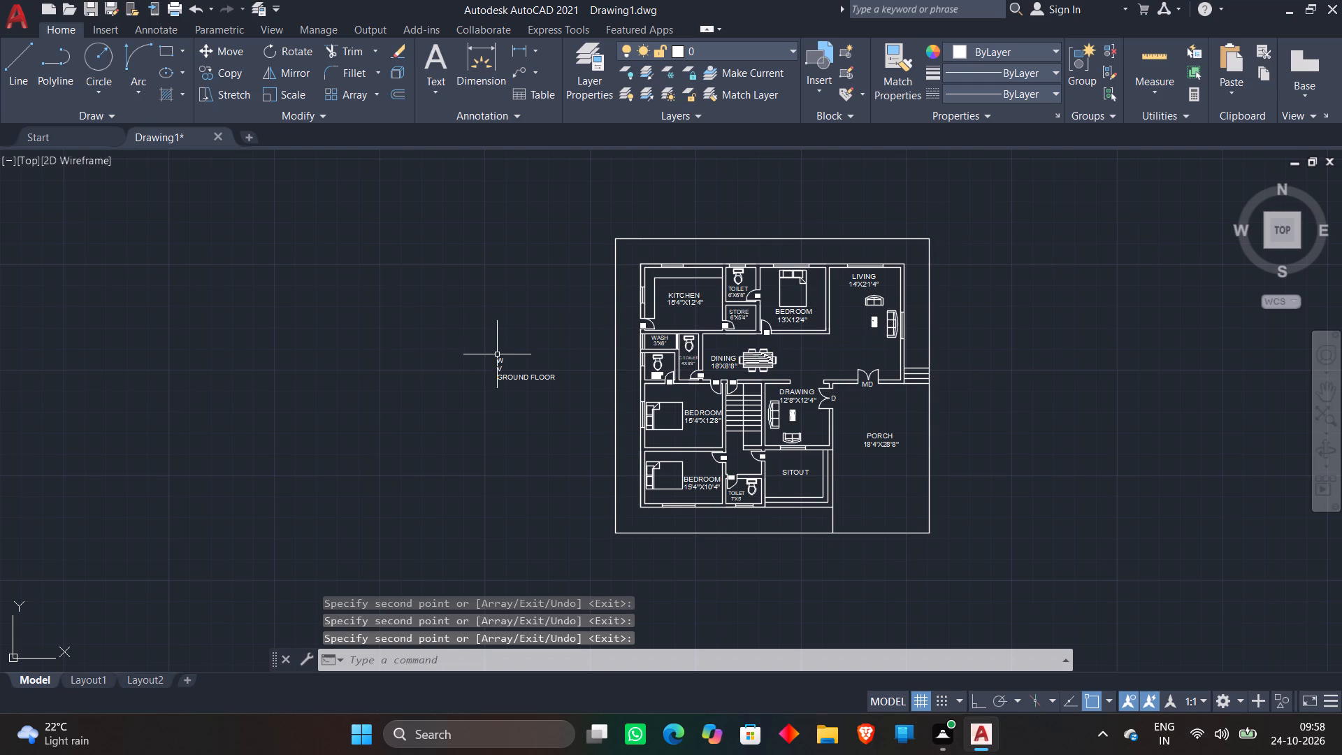
Move the loose W tag to just above the window in the kitchen's top wall.
click(500, 356)
text(M)
key(space)
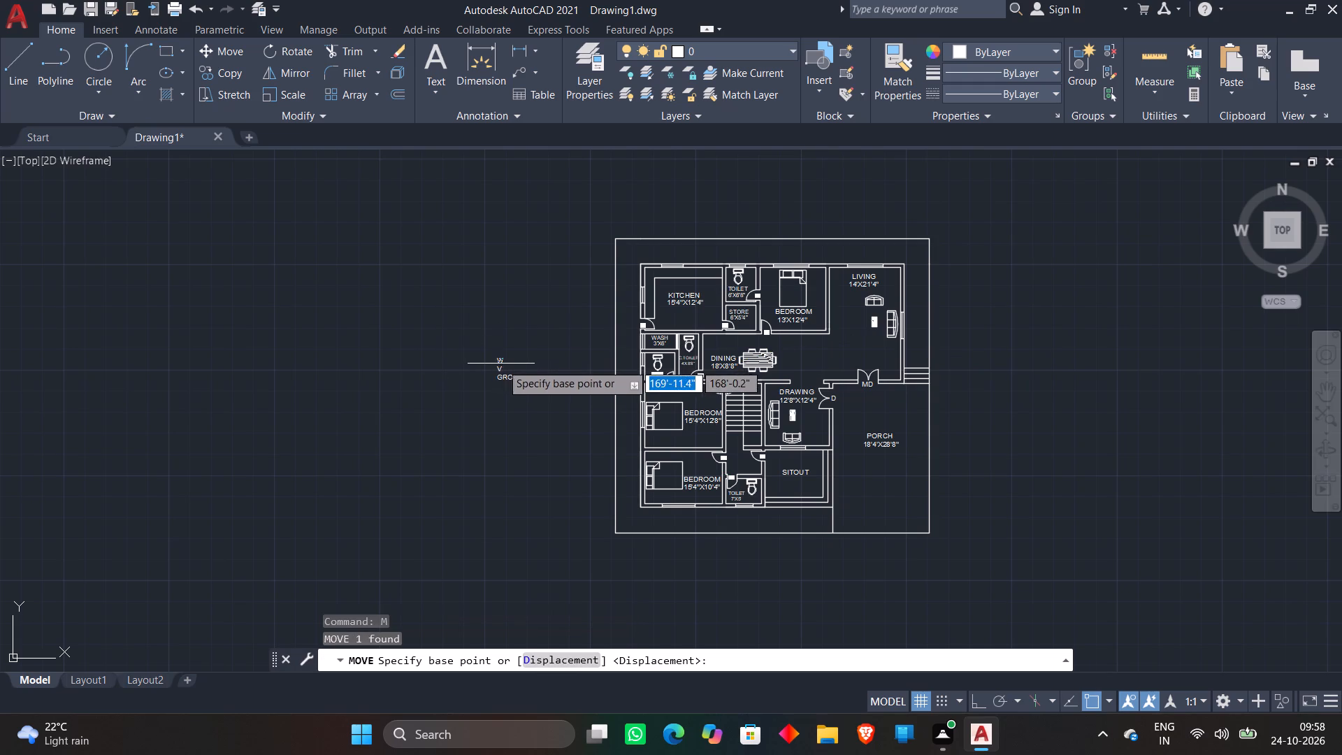
click(498, 361)
scroll(684, 258, up, 5)
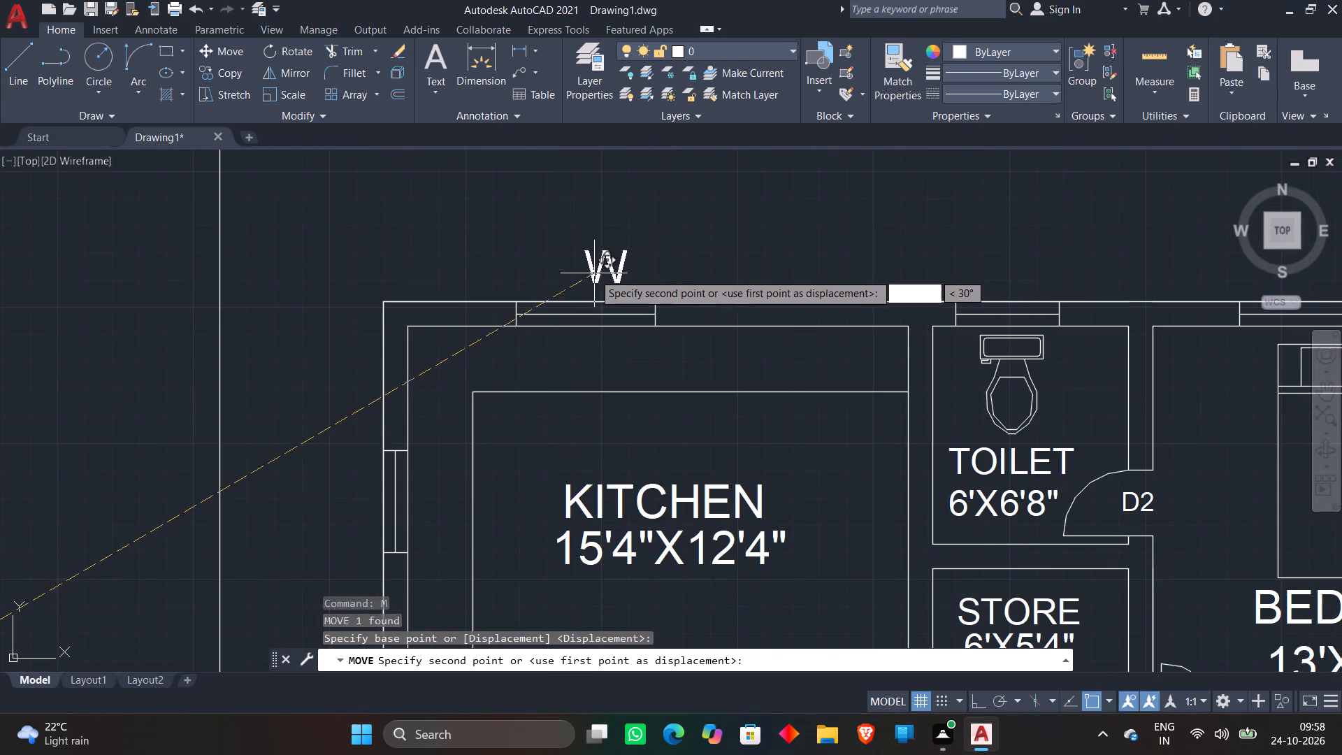
scroll(586, 274, up, 3)
click(519, 312)
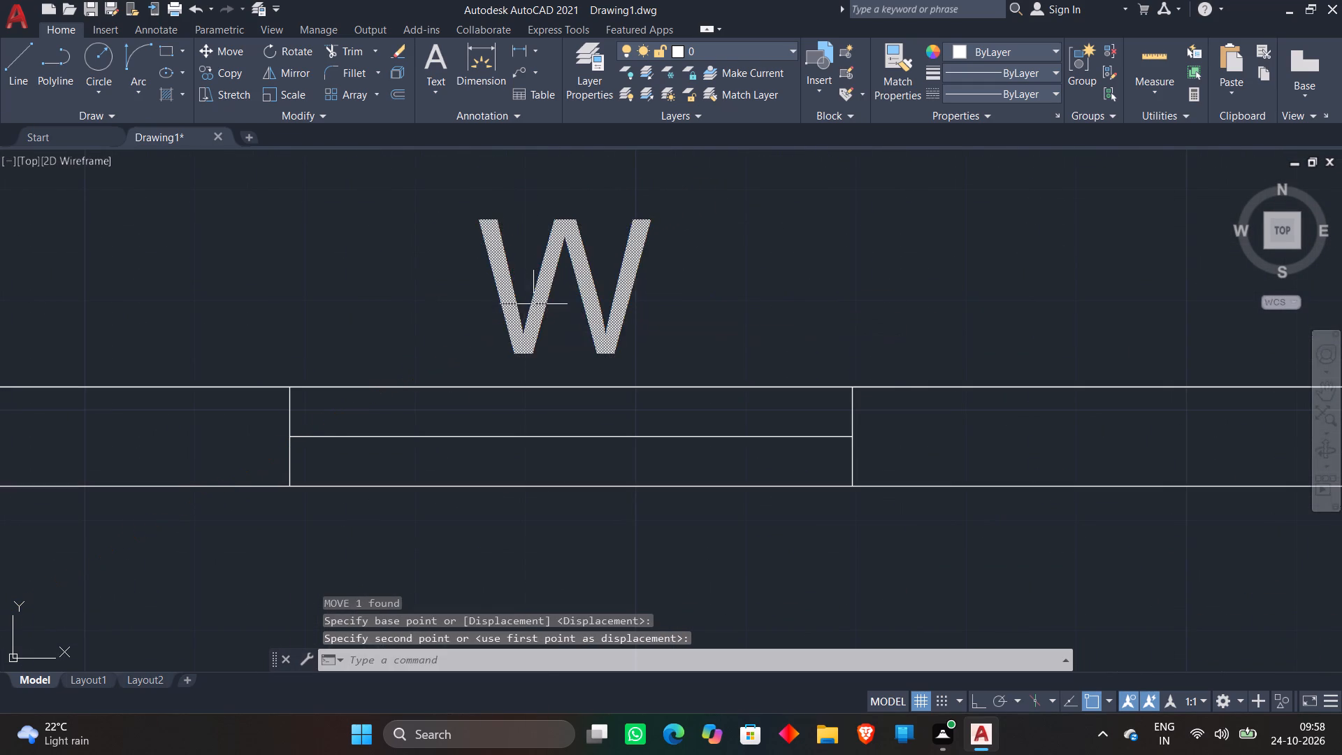
Copy the W tag beside the kitchen's left-wall window and above the 13'X12'4" bedroom's top window.
click(534, 304)
right_click(592, 257)
click(613, 425)
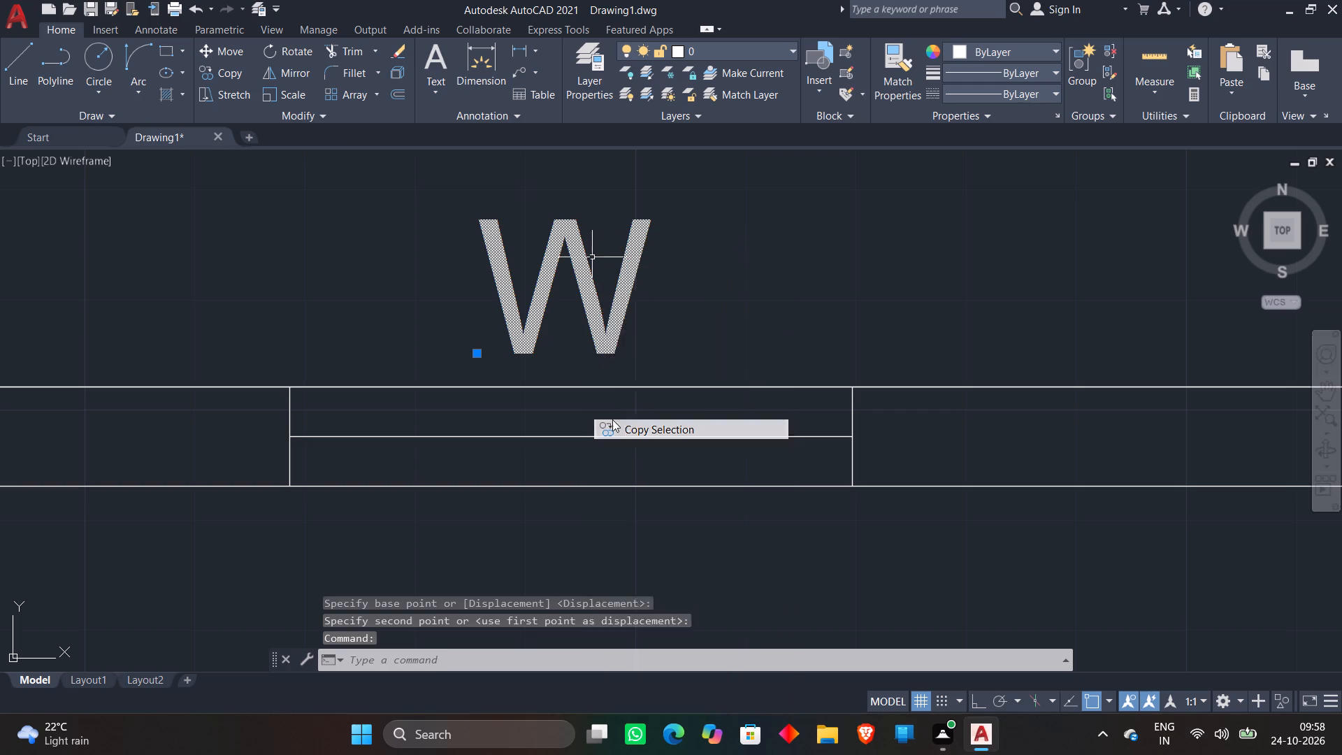
click(588, 312)
scroll(644, 248, down, 5)
scroll(544, 347, up, 3)
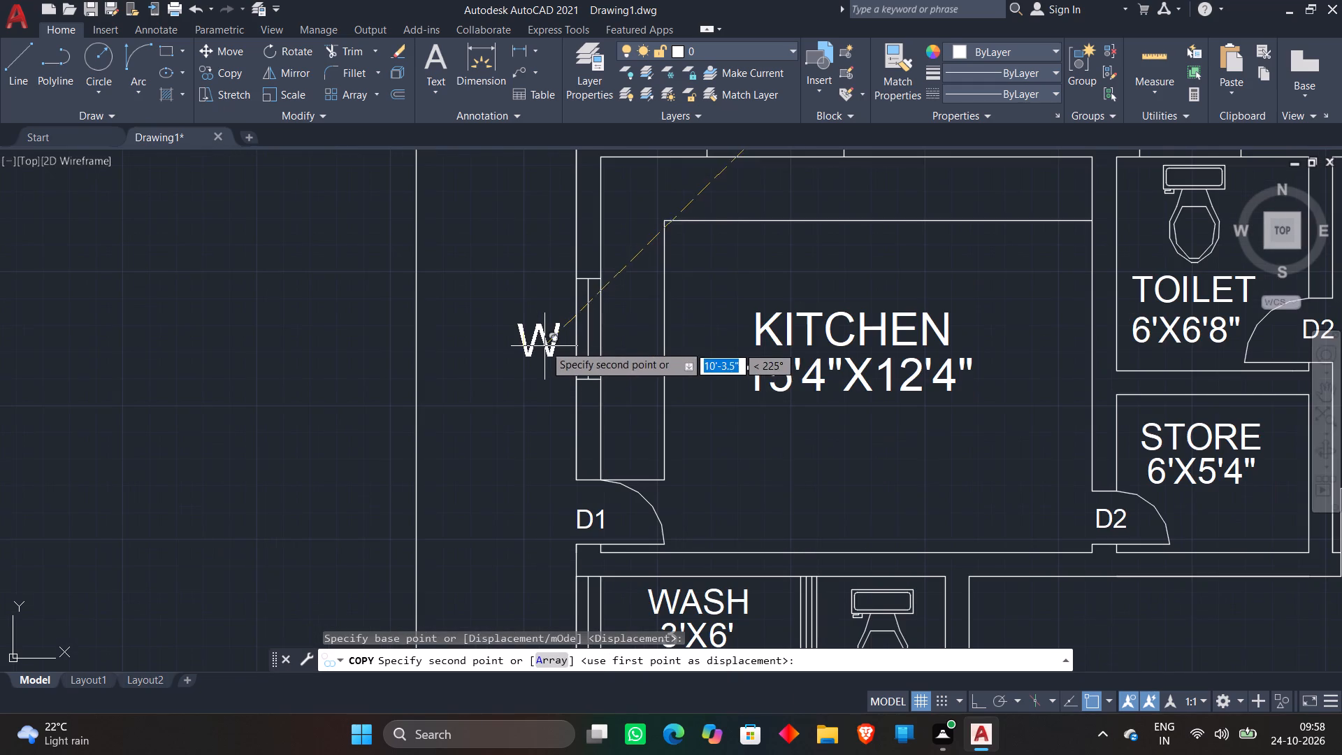
click(557, 337)
scroll(571, 271, down, 2)
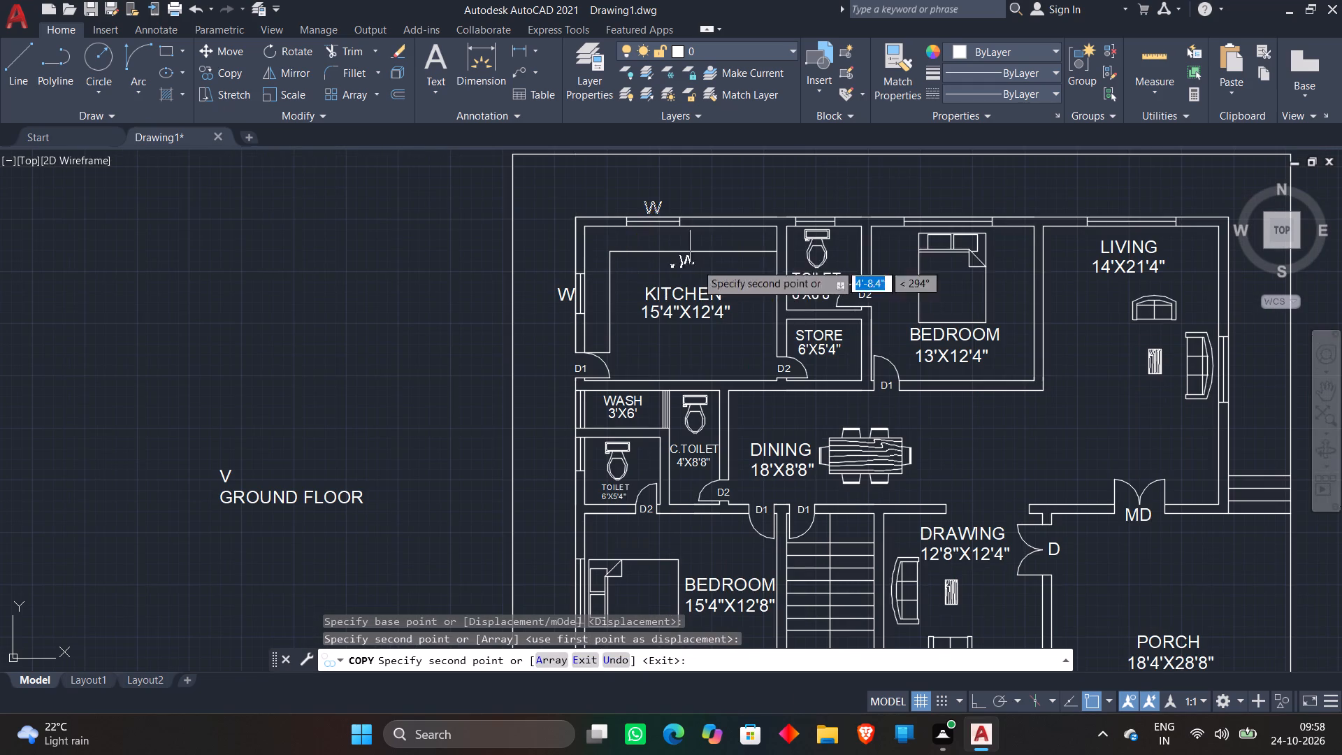
scroll(962, 197, up, 3)
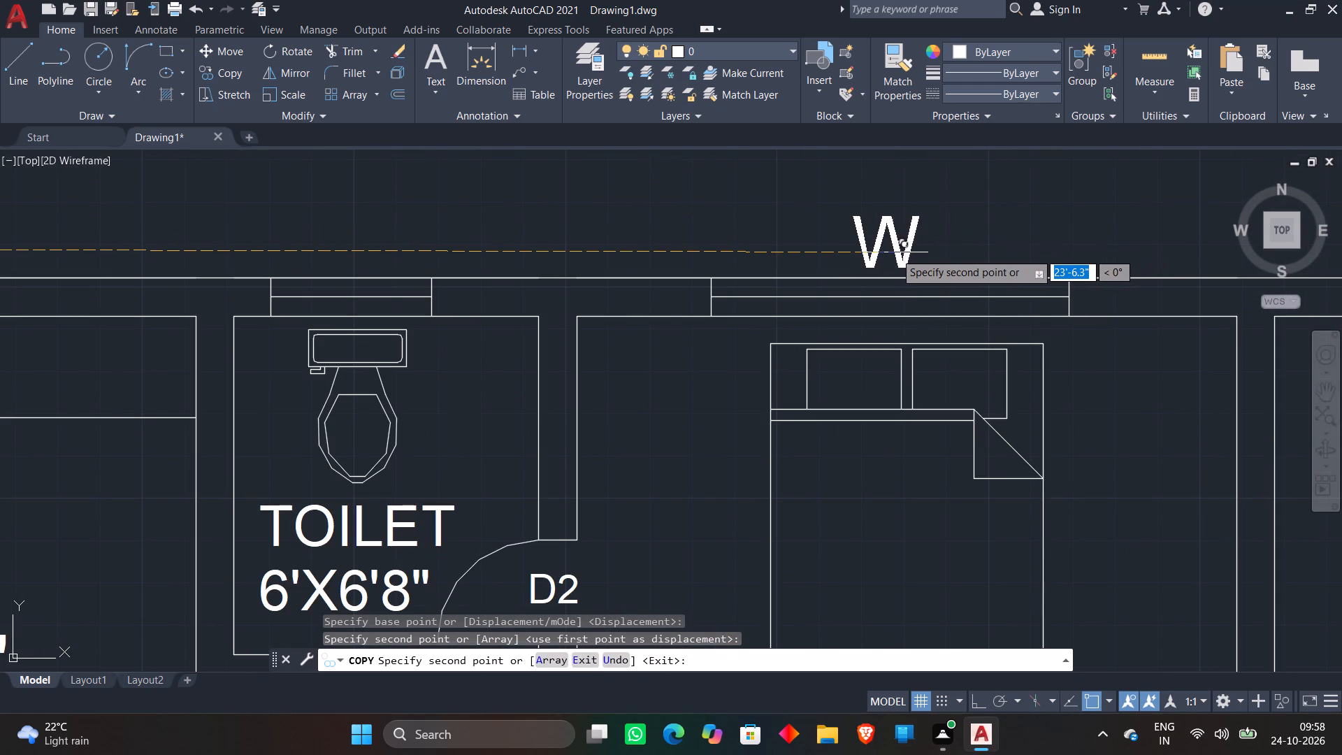
click(895, 252)
scroll(897, 252, down, 3)
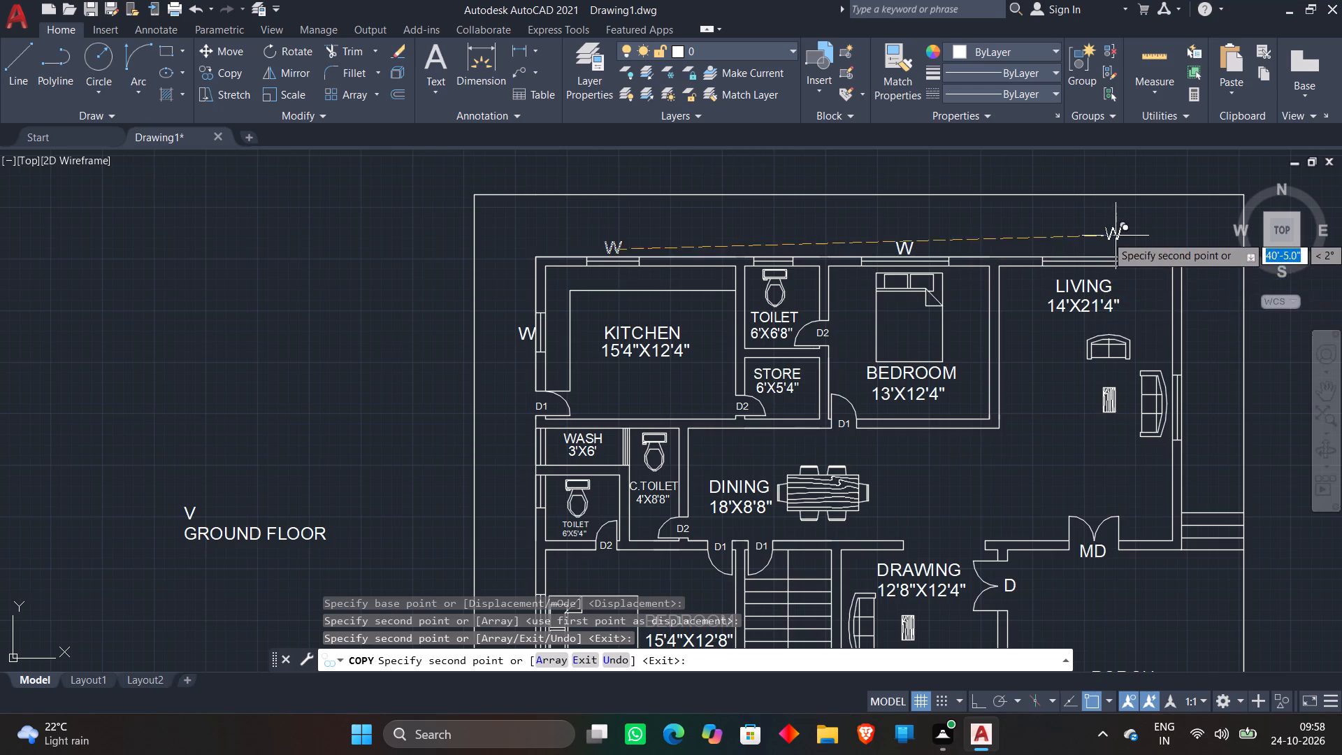
Place W copies above the living room's top window and outside its right-wall window.
scroll(1110, 236, up, 2)
click(1046, 269)
scroll(1169, 298, down, 1)
scroll(1271, 525, up, 3)
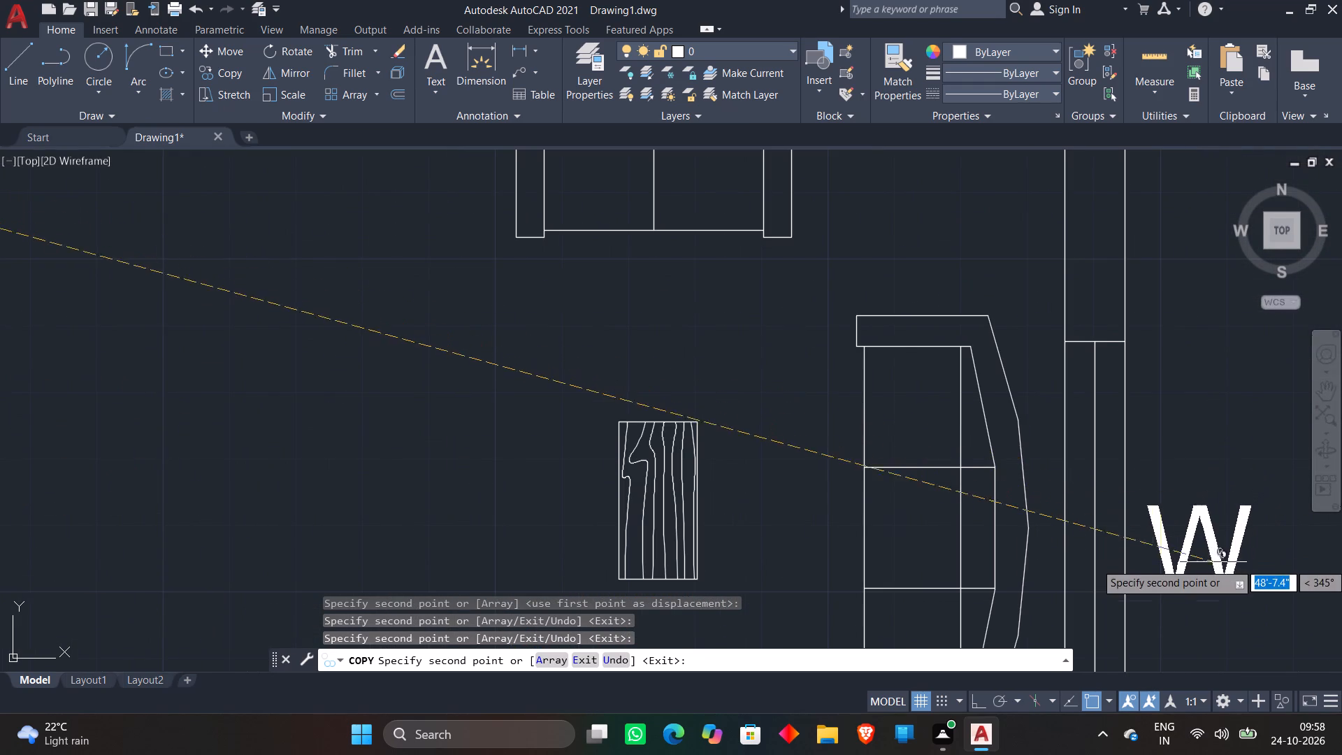
click(1209, 565)
scroll(1220, 471, down, 4)
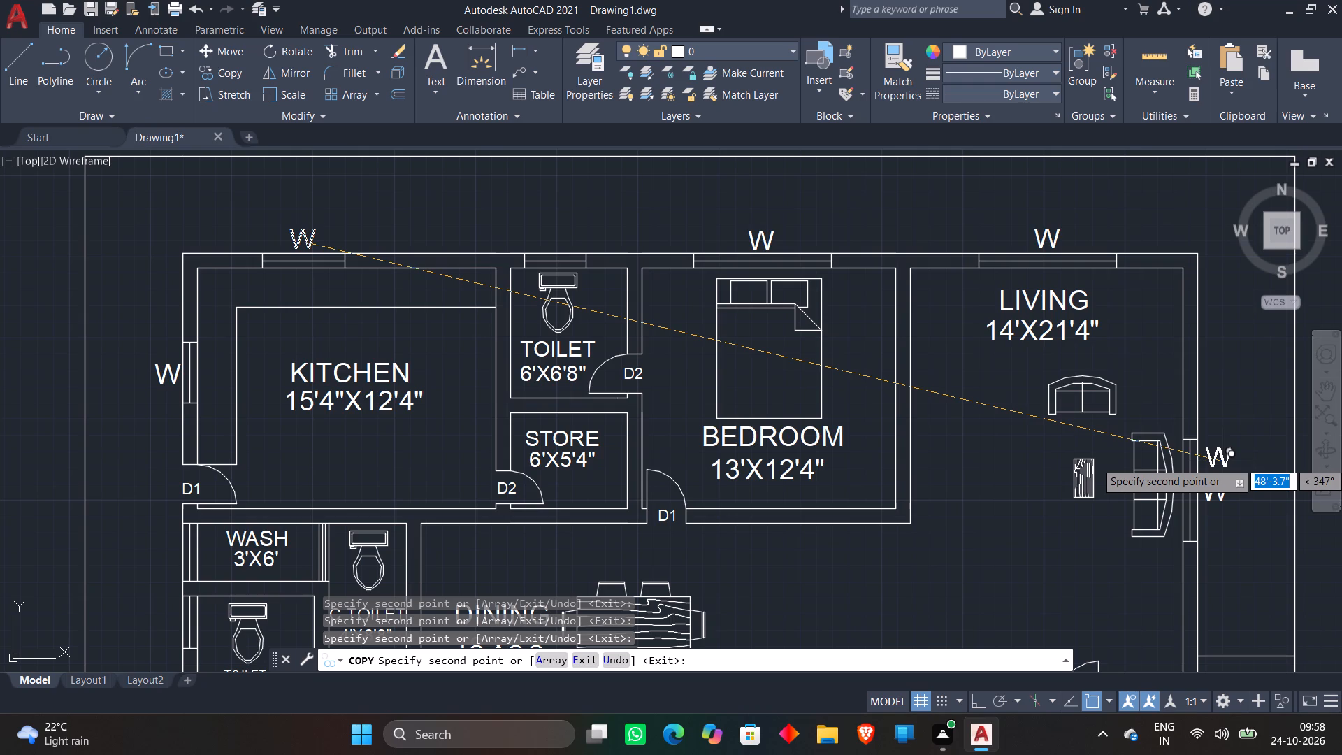
Place a W copy below the window between the drawing room and the sitout.
scroll(1222, 461, down, 3)
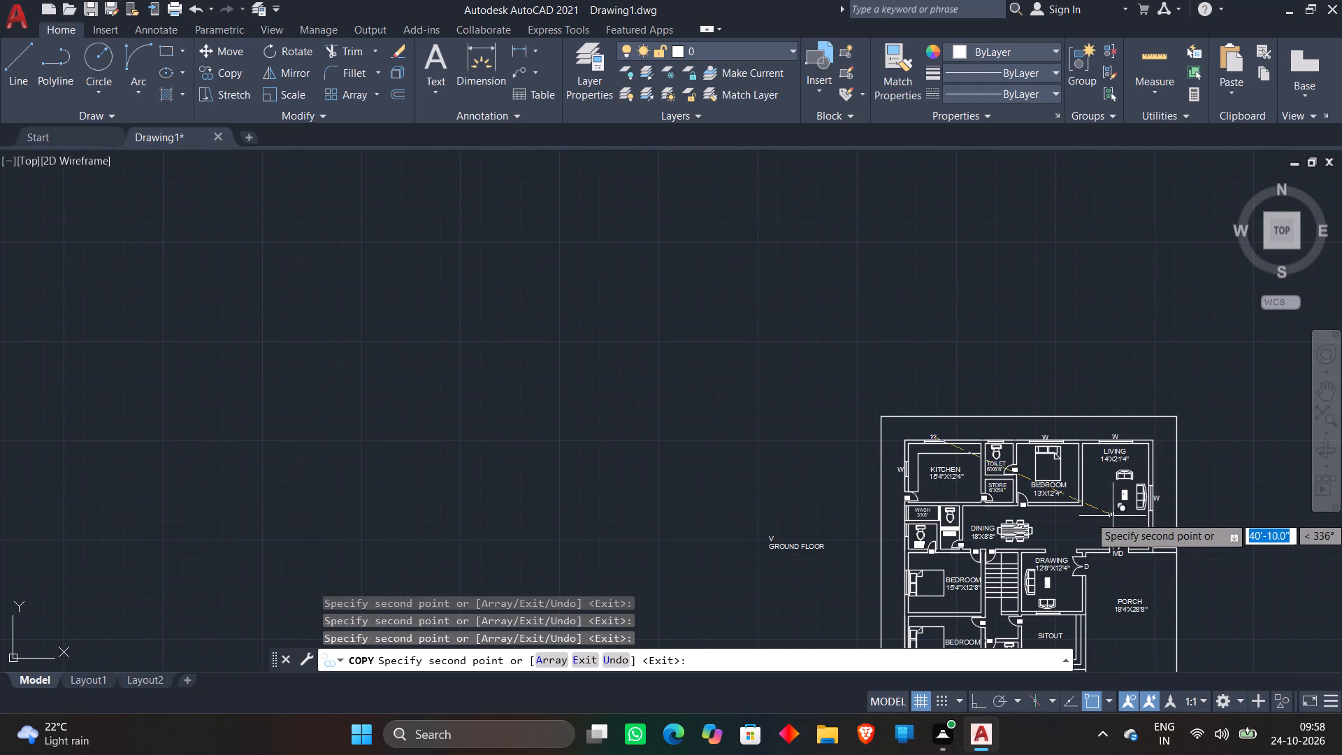
middle_drag(1113, 516, 979, 399)
scroll(996, 443, up, 2)
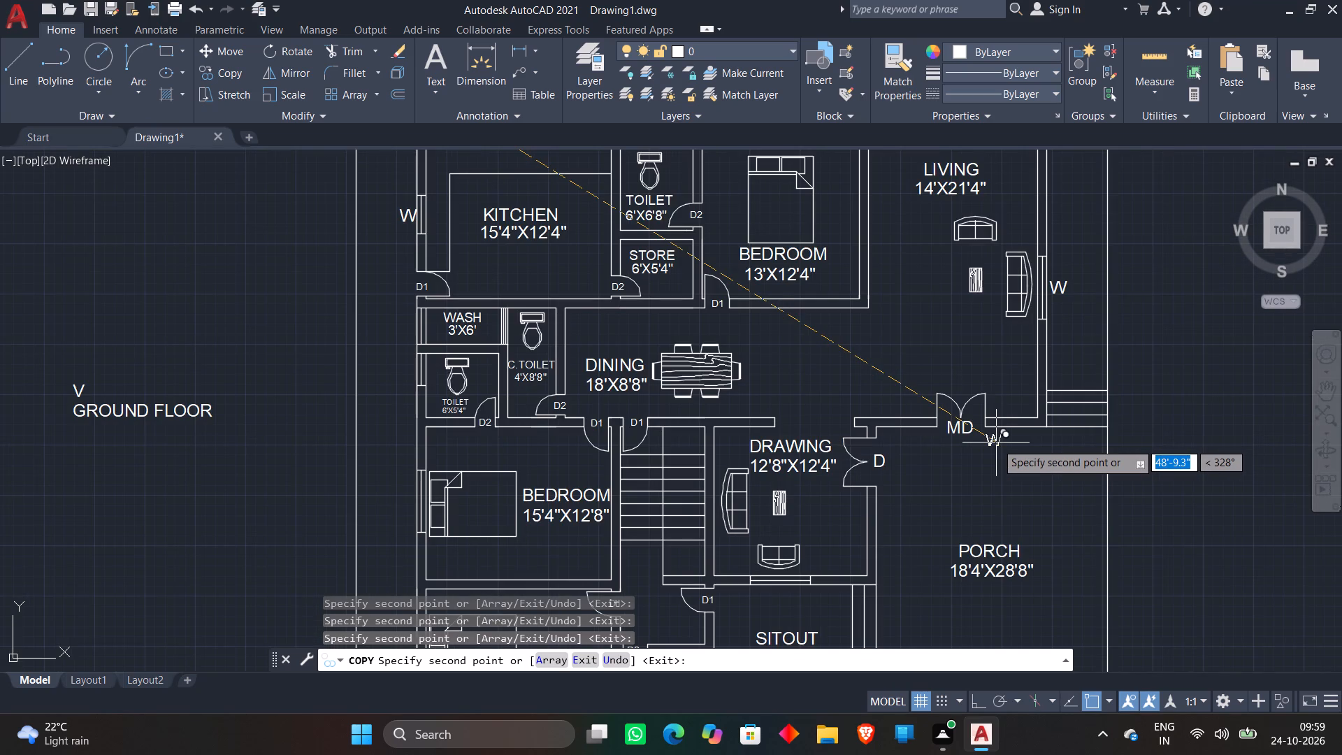
scroll(962, 466, down, 1)
middle_drag(948, 614, 957, 537)
scroll(828, 461, up, 4)
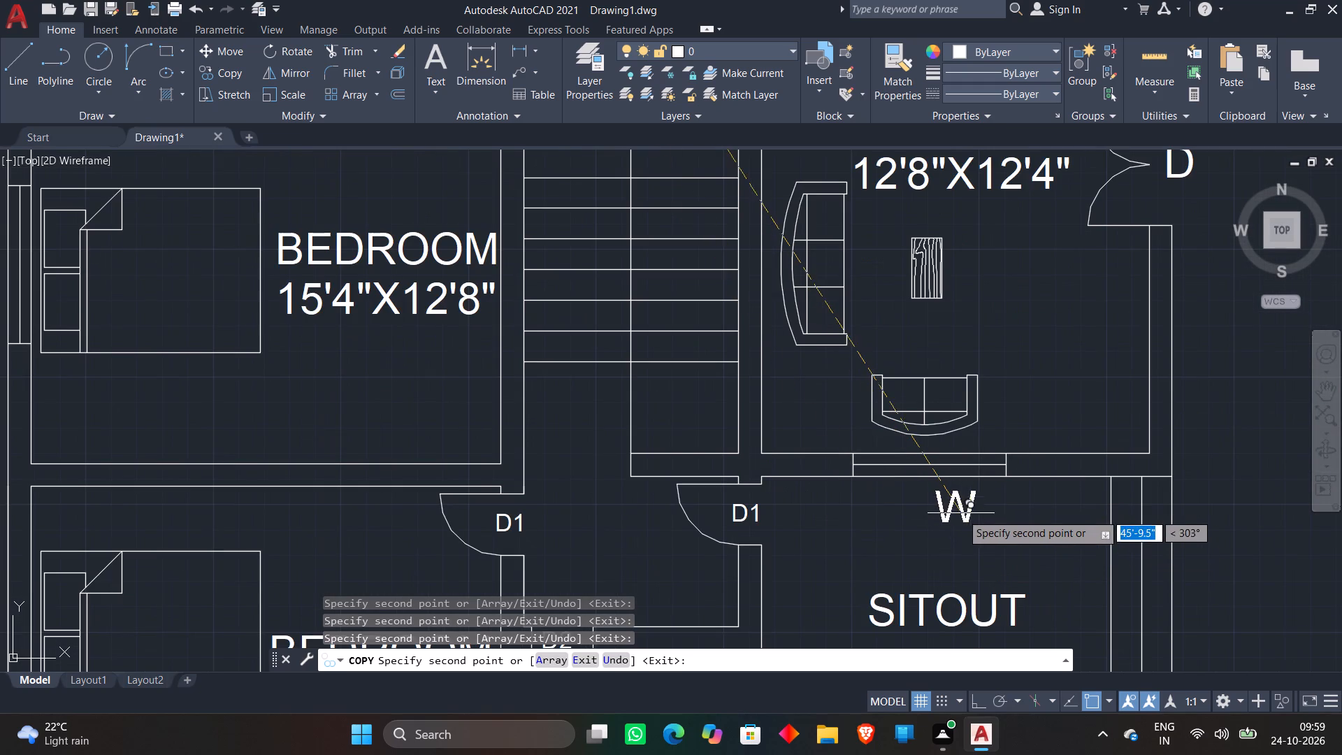
click(946, 505)
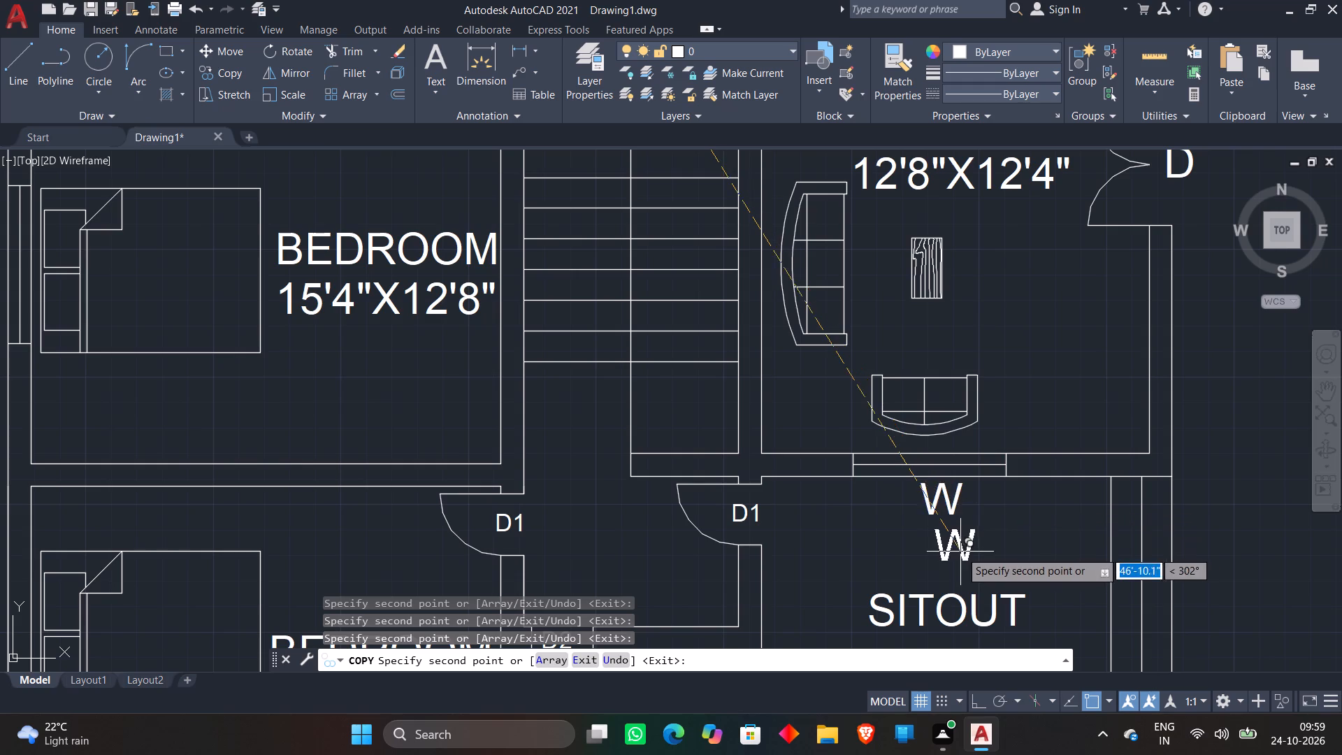
Place W copies outside the 15'4"X10'4" bedroom's bottom window and the 15'4"X12'8" bedroom's left window, and finish copying.
scroll(962, 524, down, 3)
scroll(802, 602, up, 3)
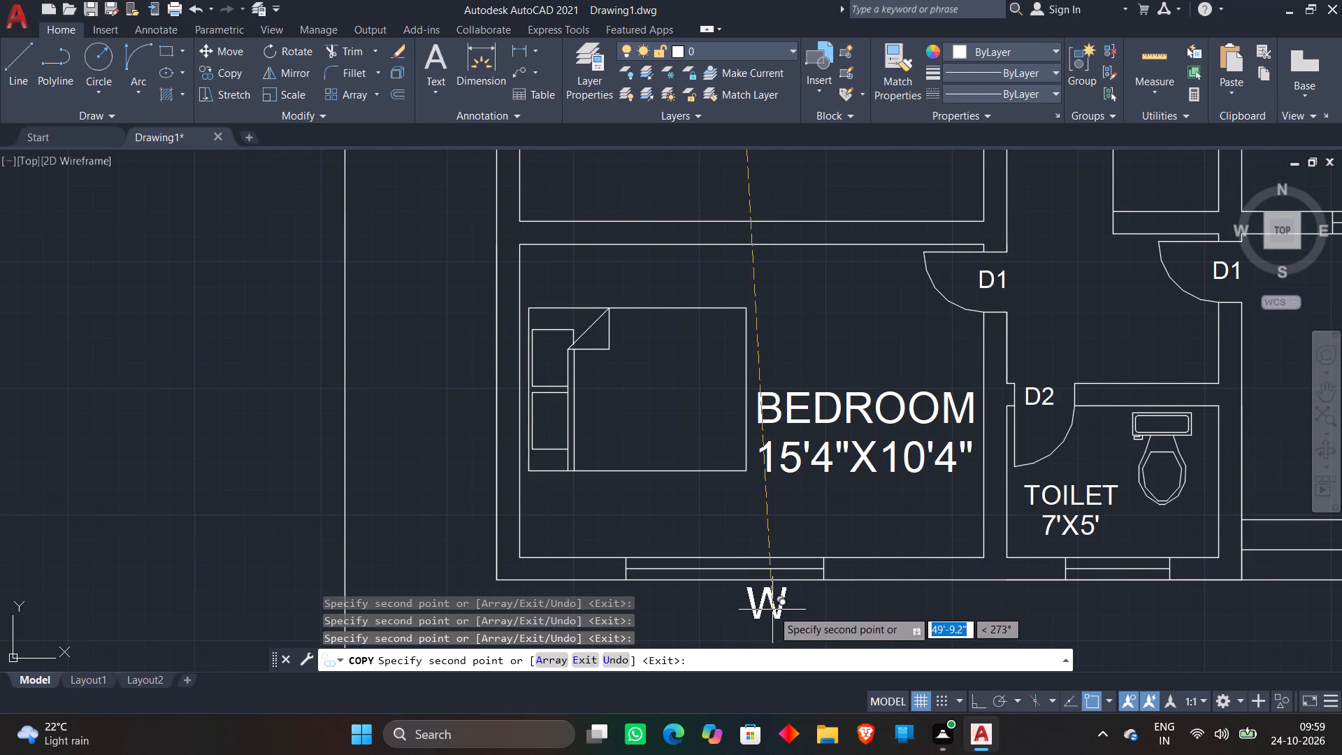
click(751, 607)
scroll(753, 604, down, 2)
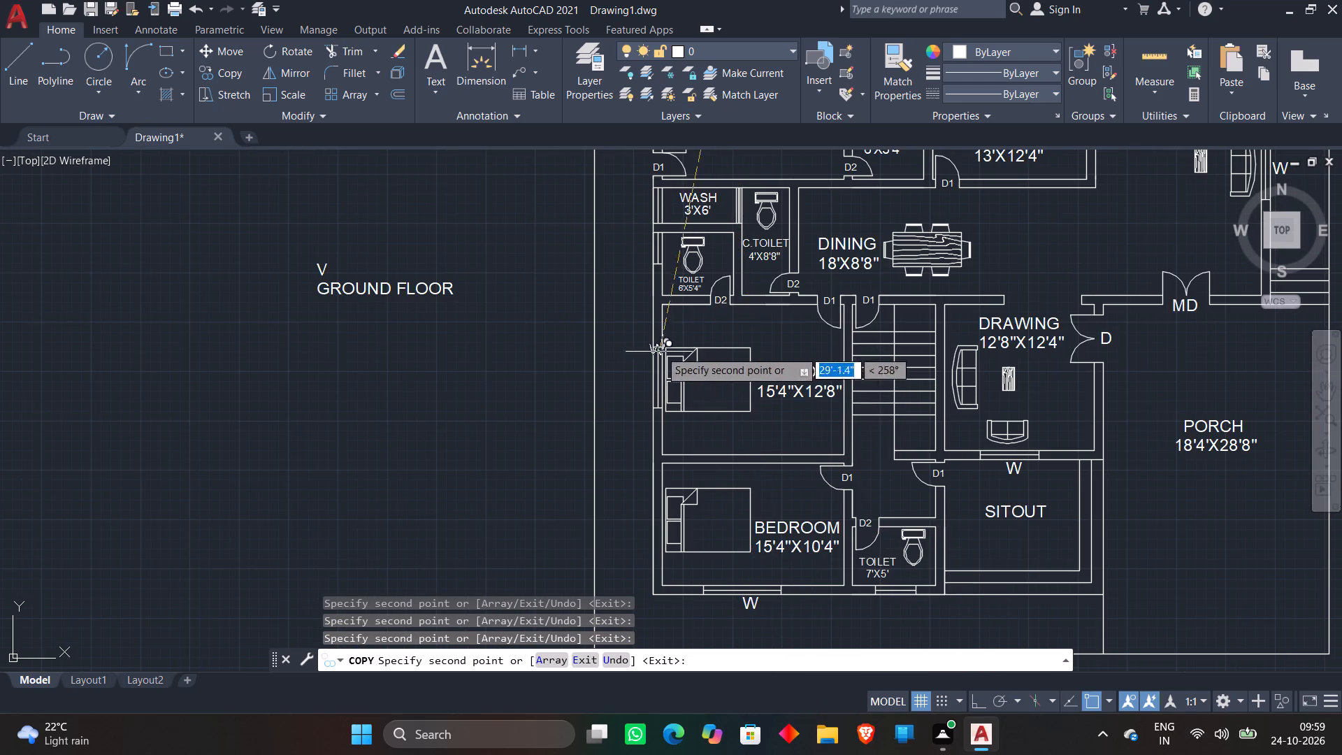
scroll(647, 363, up, 3)
click(623, 429)
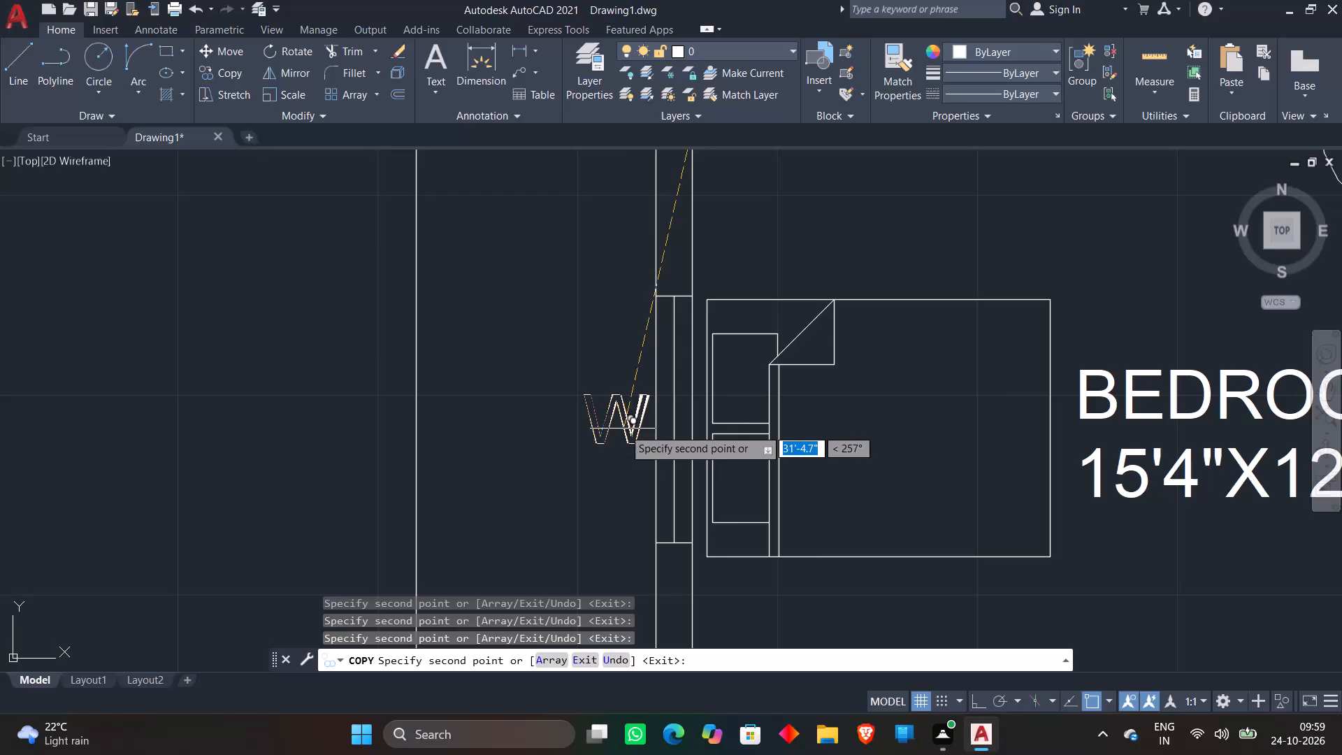
scroll(564, 387, down, 2)
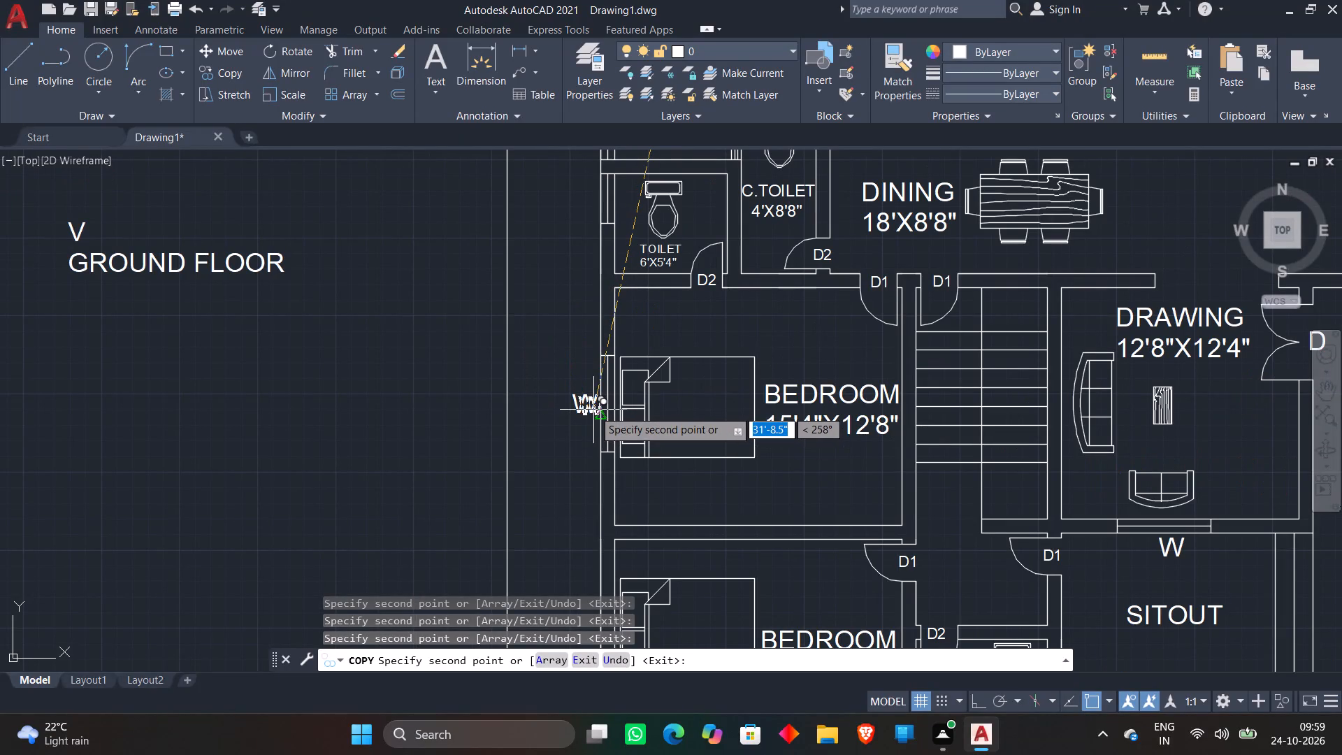
scroll(877, 424, down, 2)
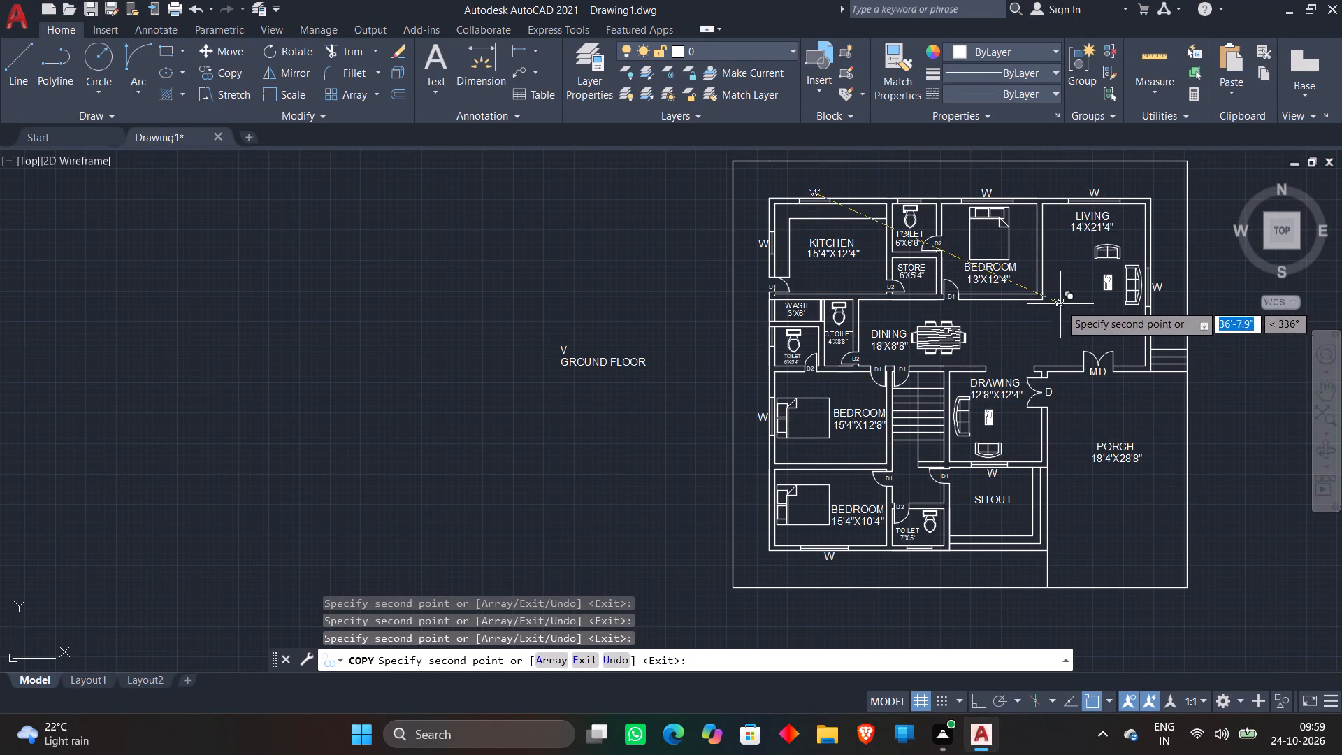
key(space)
Move the V tag from above the GROUND FLOOR title to outside the wash area's left-wall window.
click(567, 343)
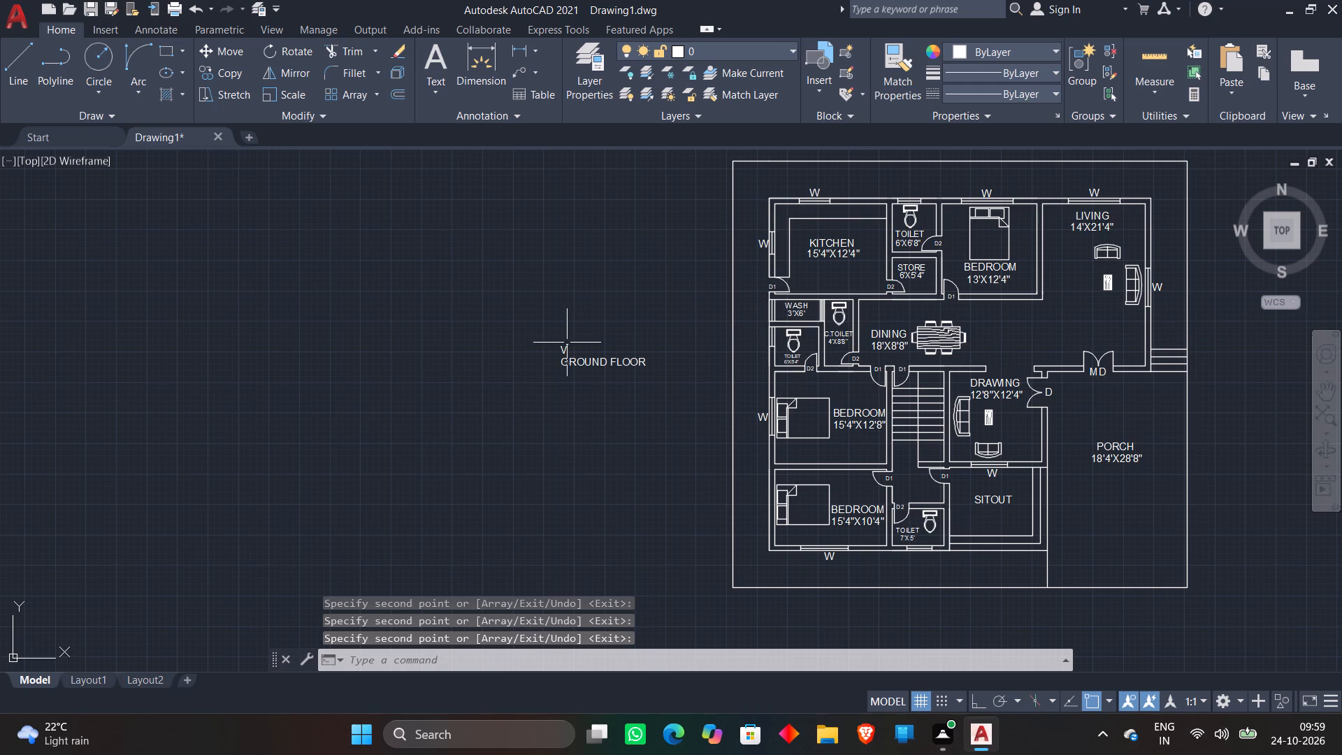
click(546, 344)
click(561, 347)
text(M)
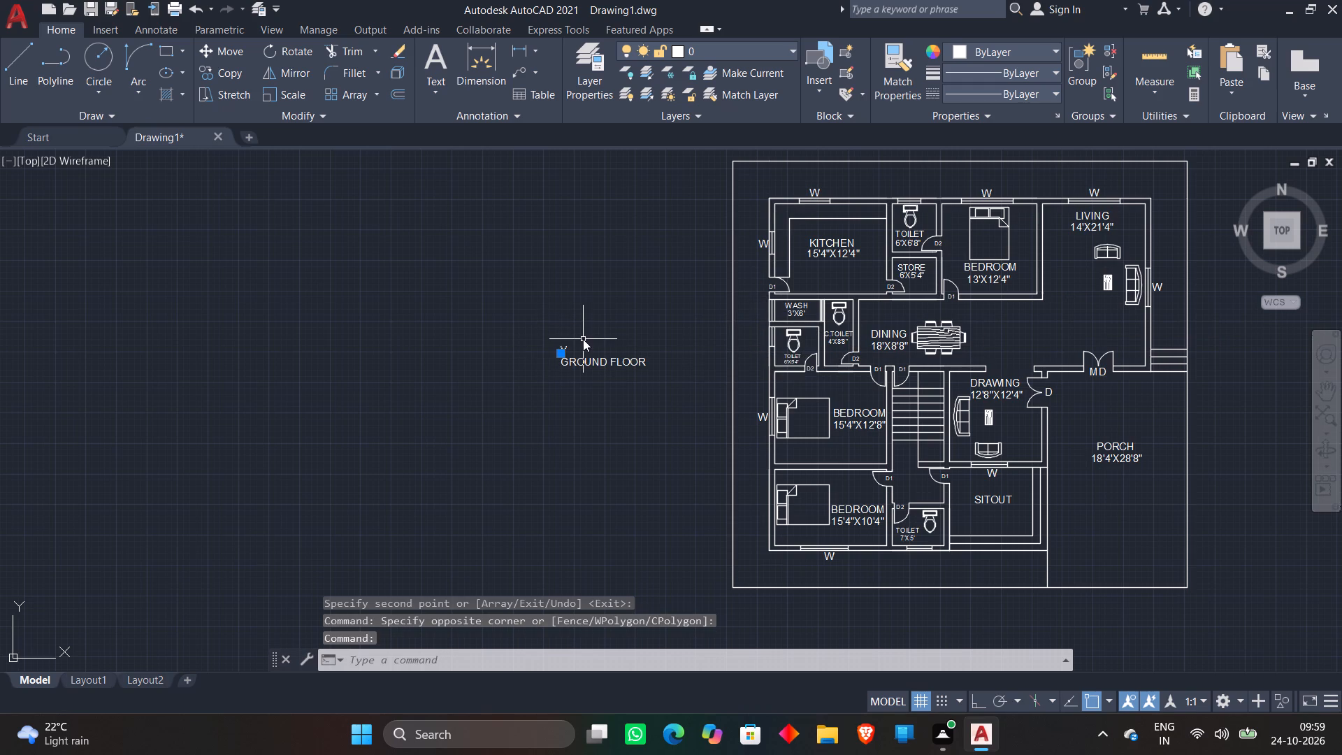
key(space)
click(588, 348)
scroll(688, 243, up, 2)
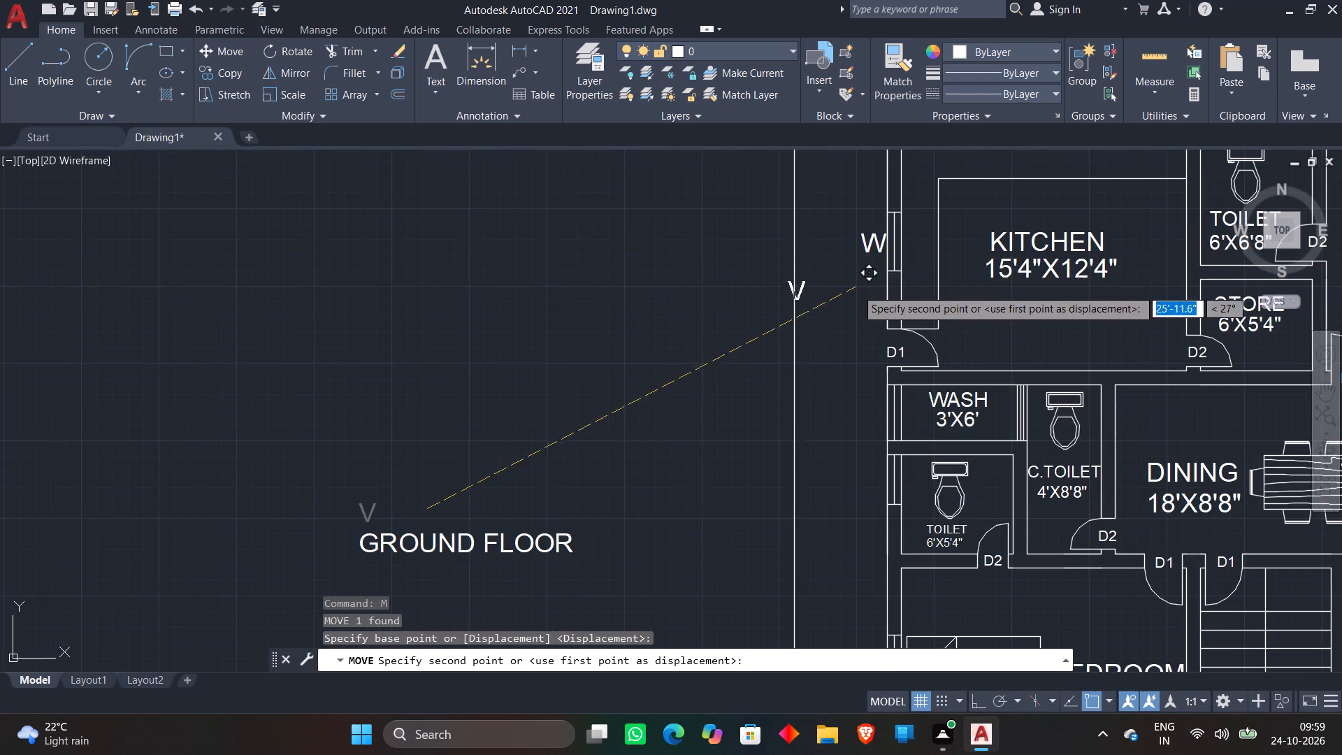
scroll(858, 299, down, 2)
scroll(893, 354, up, 3)
click(856, 315)
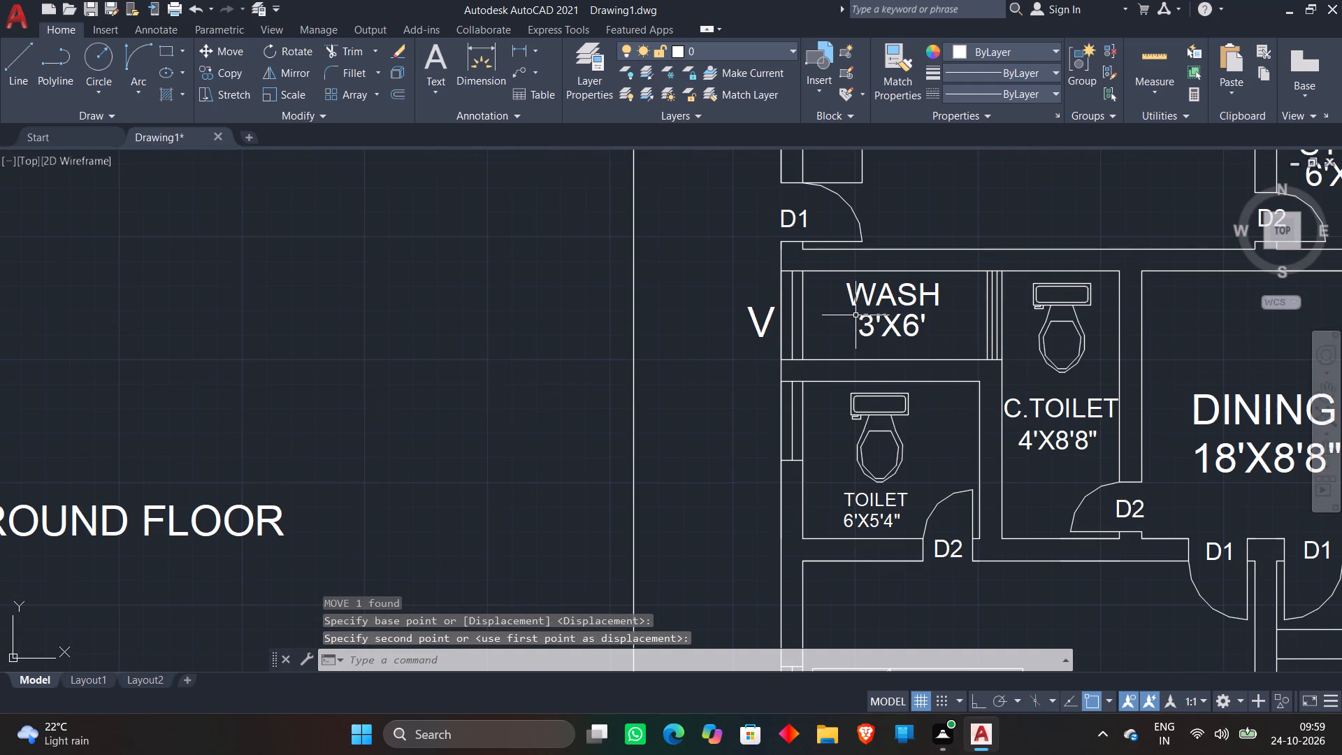
Copy the V tag outside the left window of the 6'X5'4" toilet and below the 7'X5' toilet's bottom window.
click(754, 318)
right_click(721, 350)
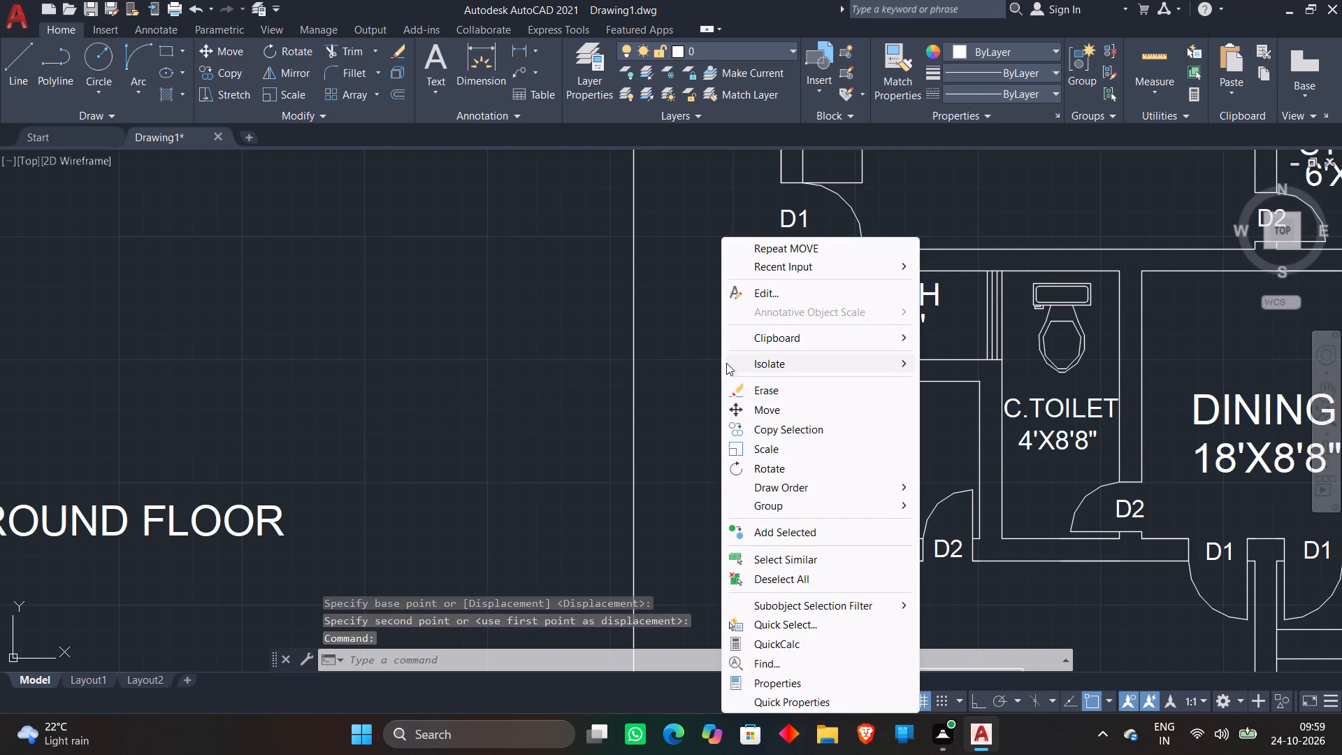
click(775, 426)
click(761, 324)
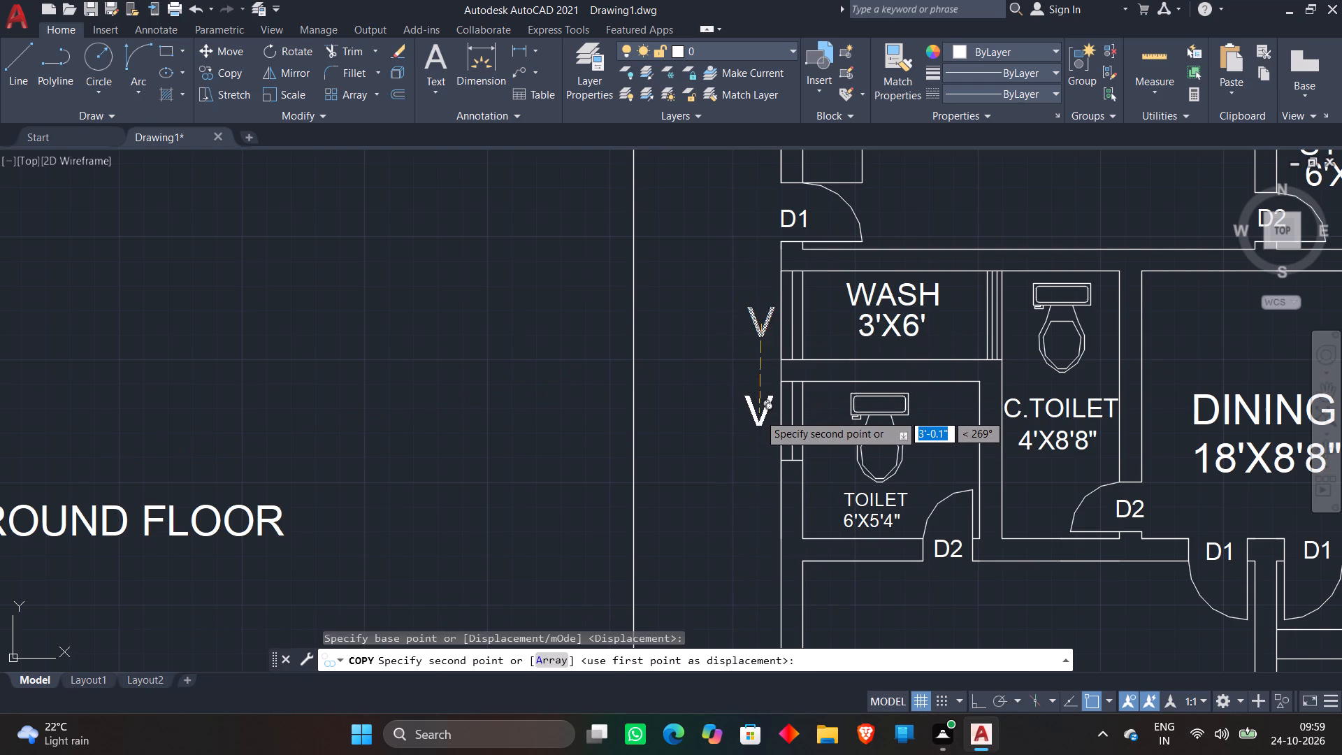
click(760, 415)
scroll(765, 339, down, 3)
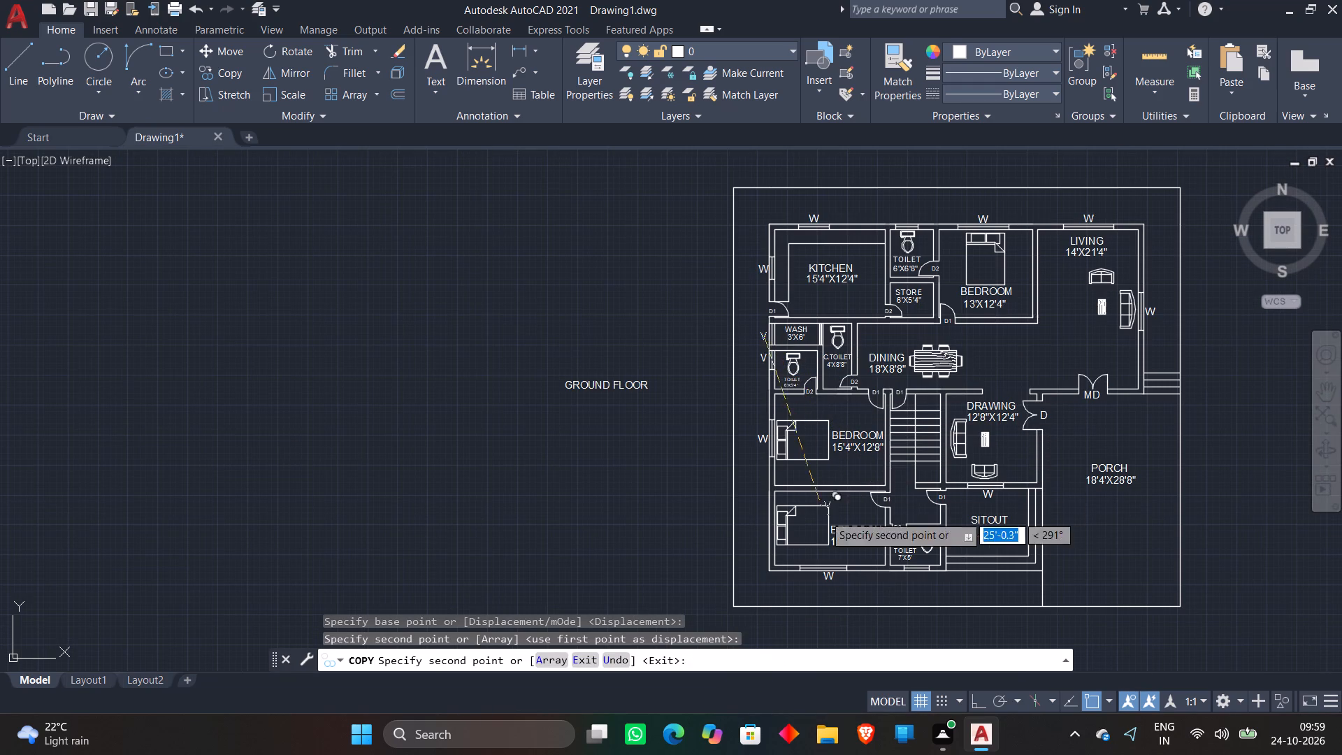
scroll(914, 570, up, 4)
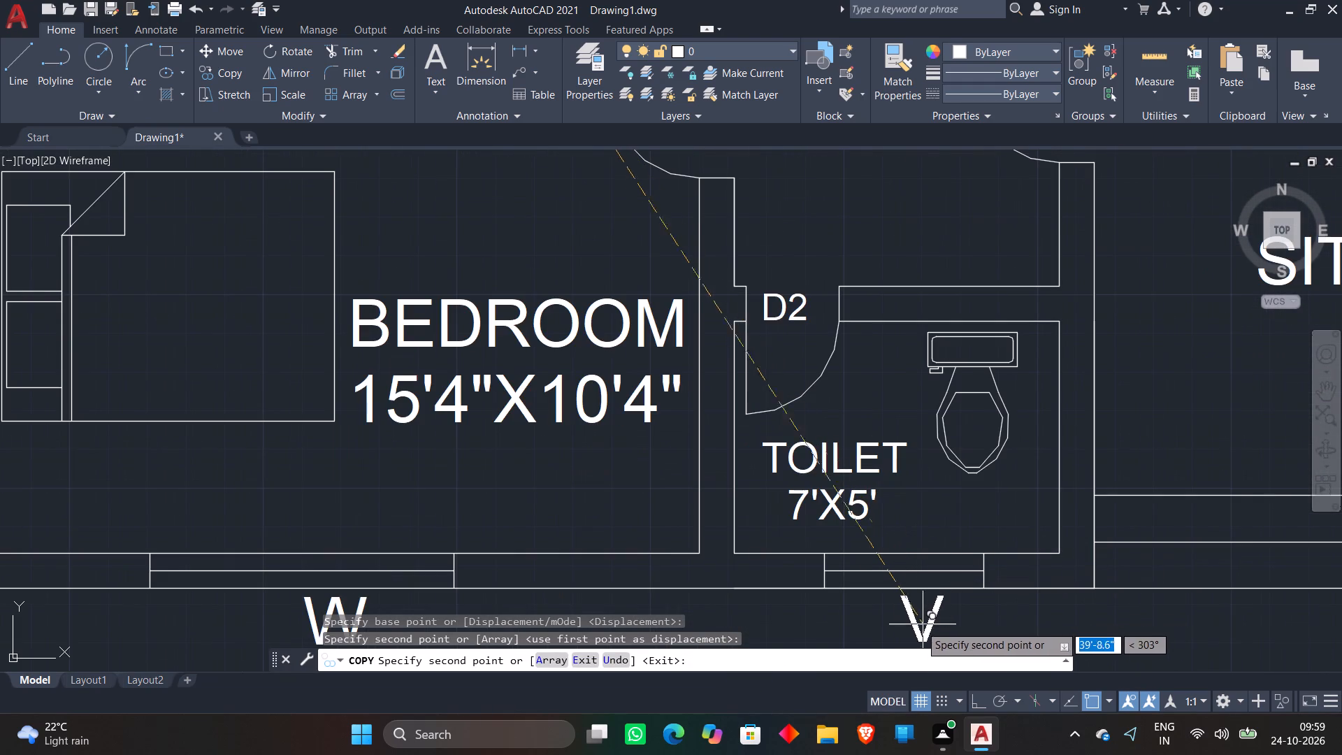
click(911, 625)
Place a V copy above the 6'X6'8" toilet's top window and finish copying.
scroll(893, 573, down, 3)
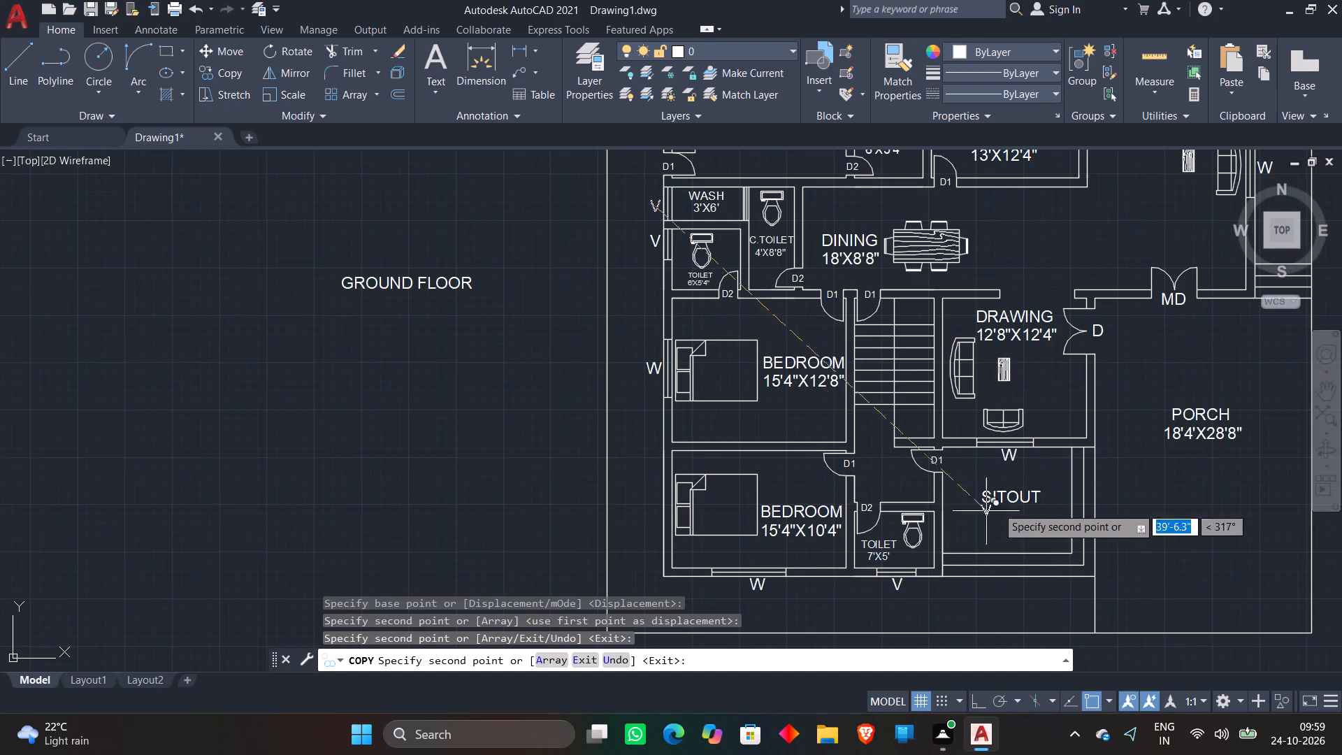
scroll(1079, 486, down, 2)
scroll(994, 308, up, 4)
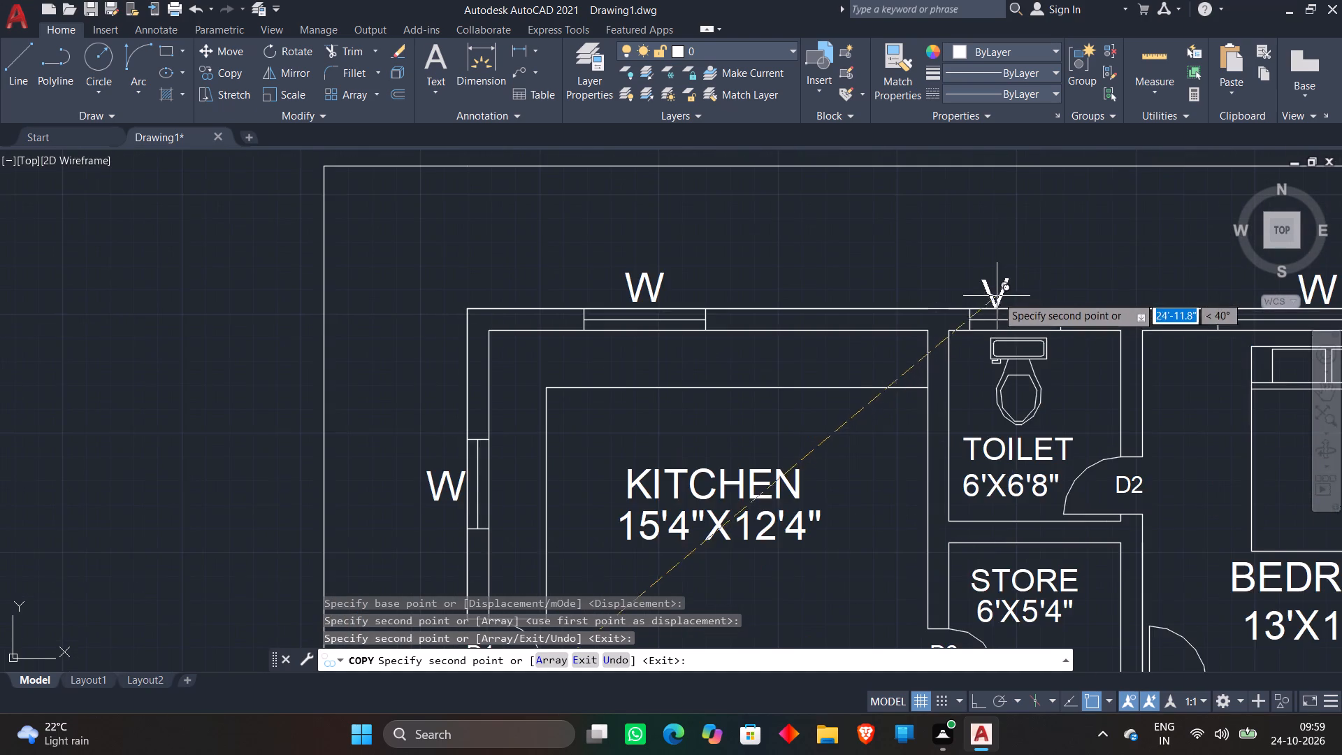
scroll(999, 293, up, 3)
click(1048, 289)
scroll(1048, 289, down, 8)
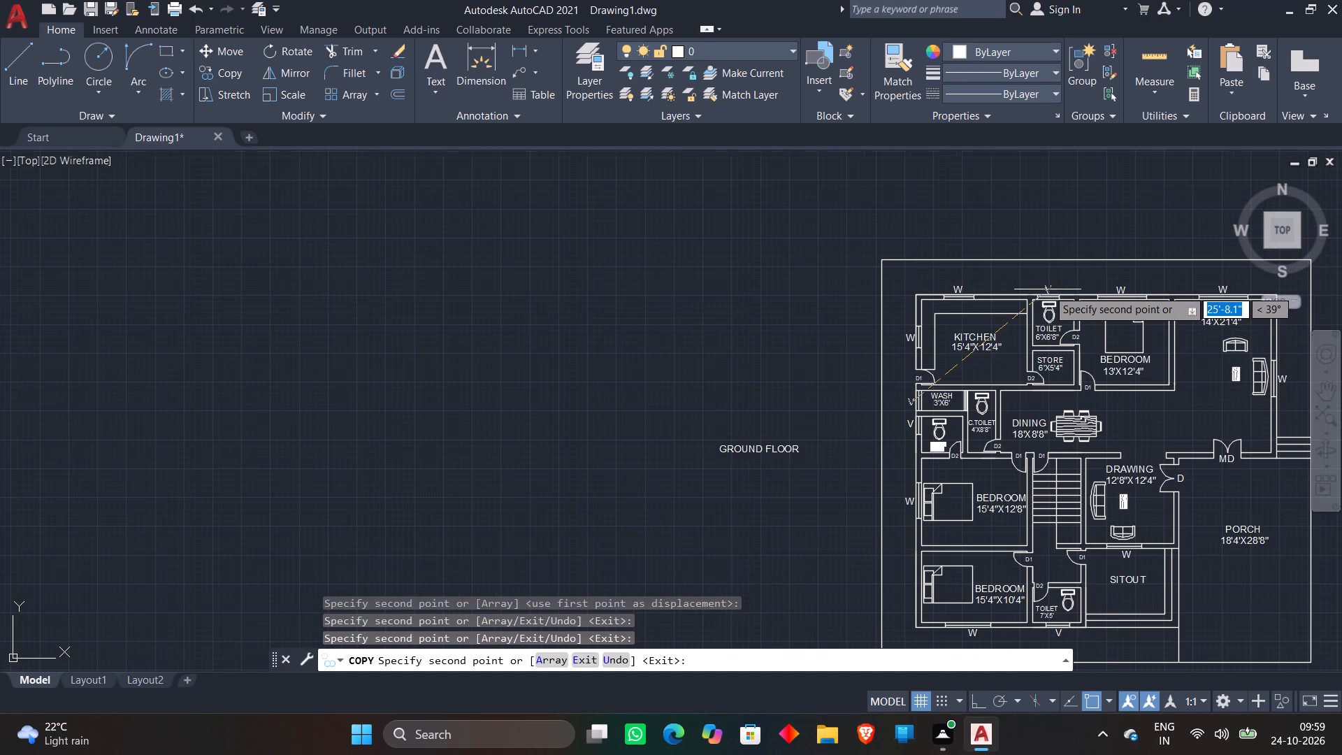
key(space)
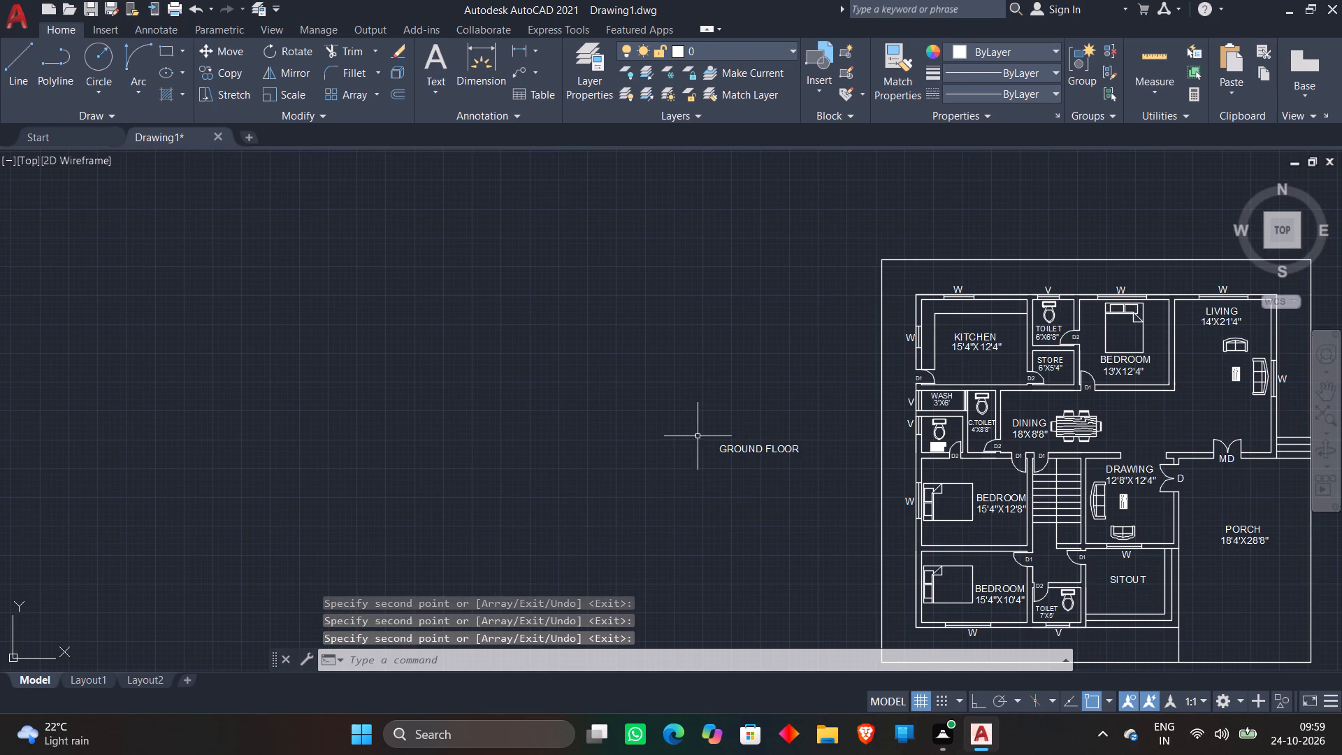
Move the GROUND FLOOR title to just below the floor plan's outer boundary, near its middle.
click(723, 450)
key(m)
key(space)
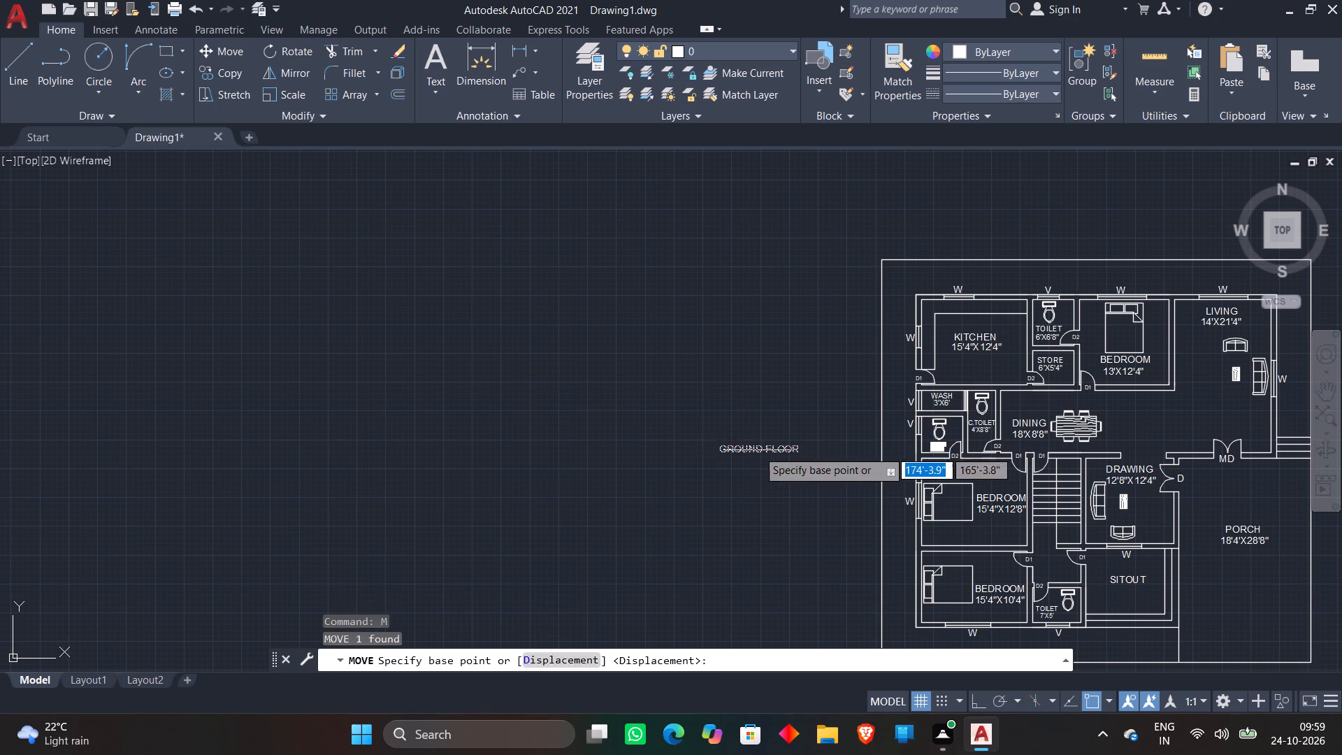
click(761, 450)
scroll(734, 343, down, 3)
scroll(832, 447, up, 3)
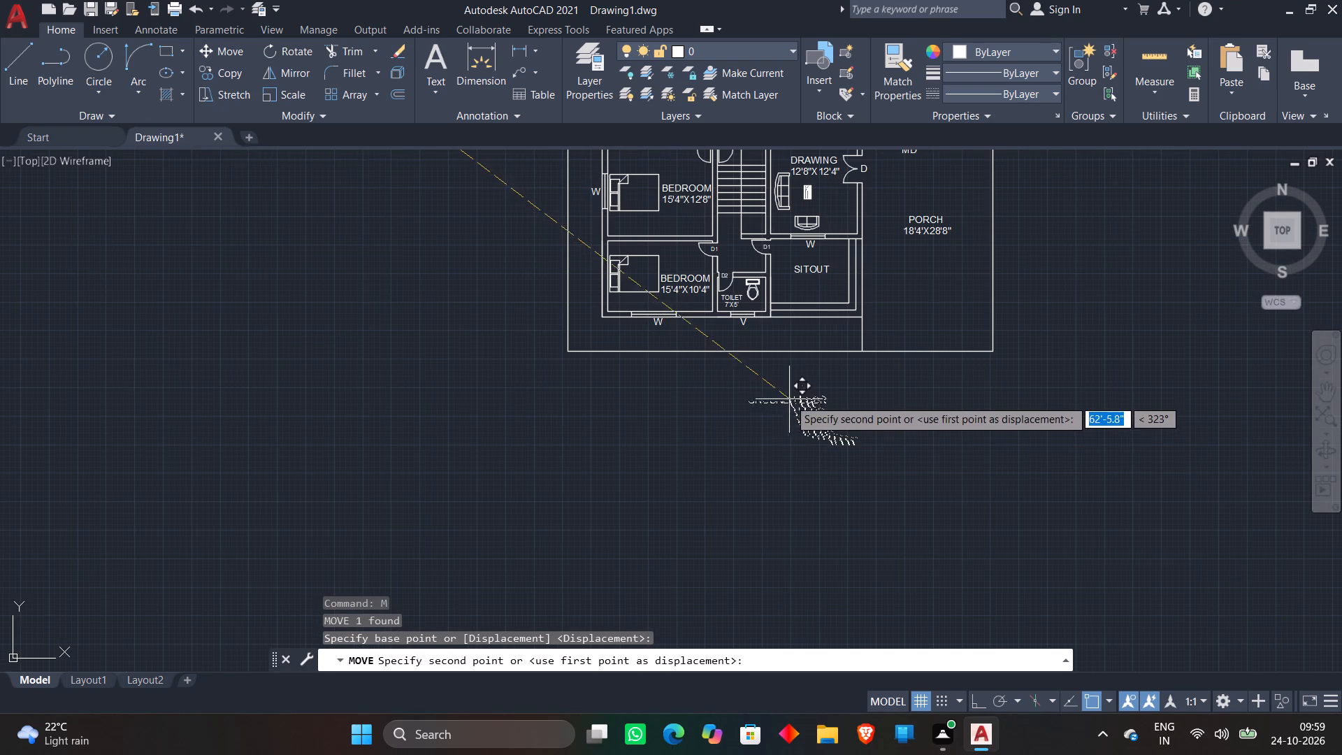
click(789, 382)
Scale up the GROUND FLOOR title about its middle to roughly half the width of the outer boundary.
click(784, 377)
right_click(784, 377)
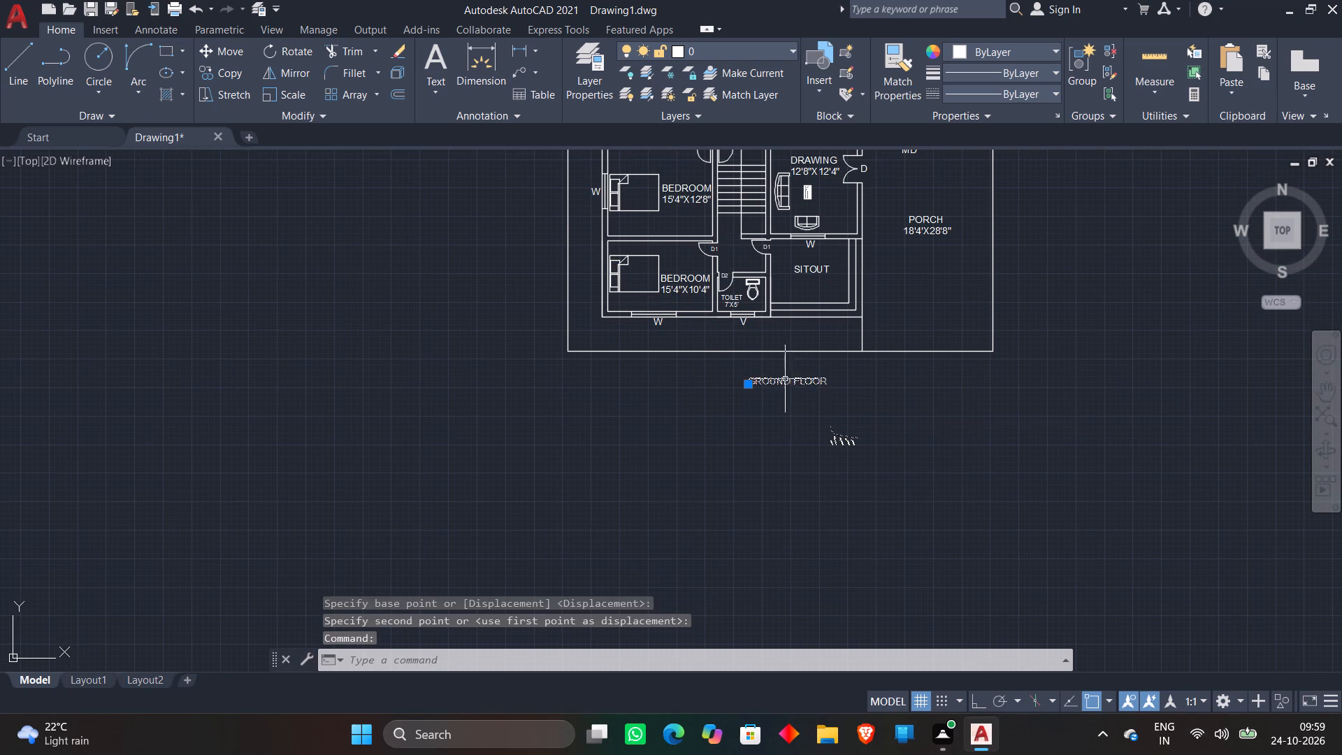
click(824, 445)
click(793, 380)
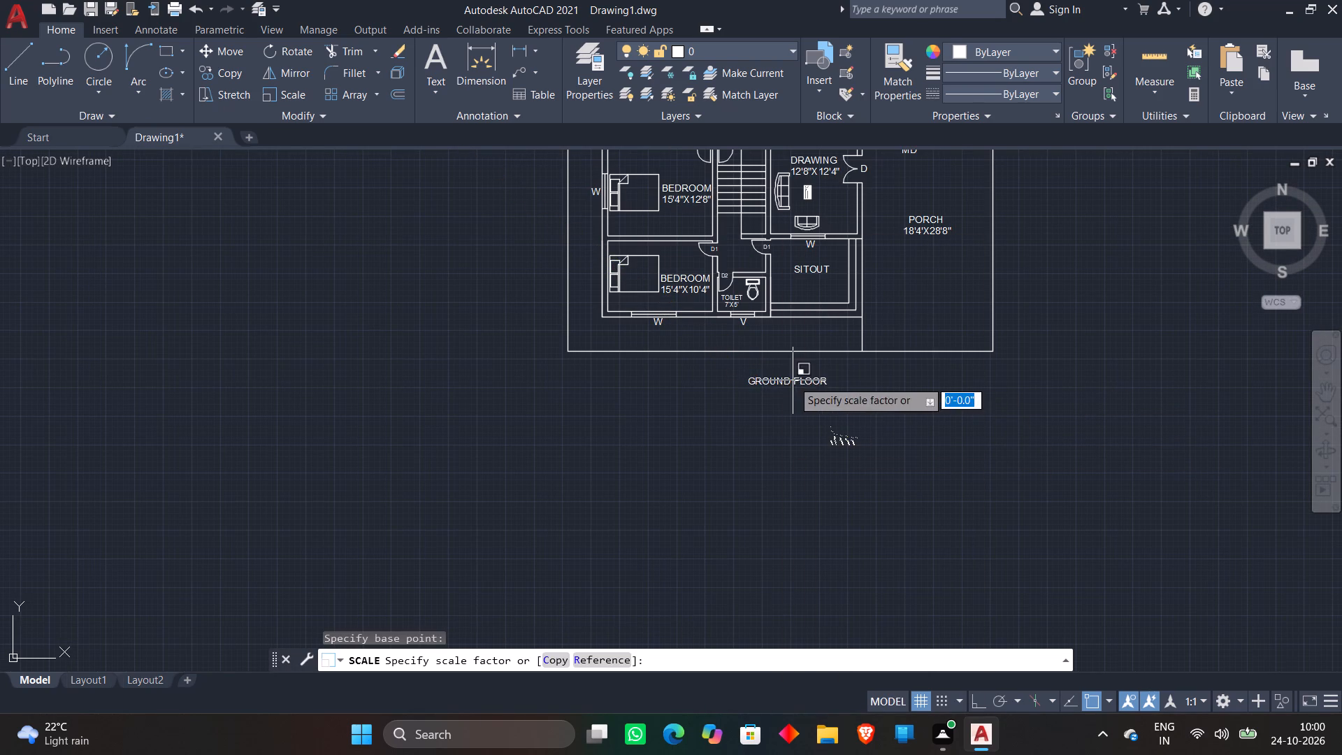
click(893, 390)
Save the drawing as 161 in the desktop's New folder.
scroll(880, 424, down, 2)
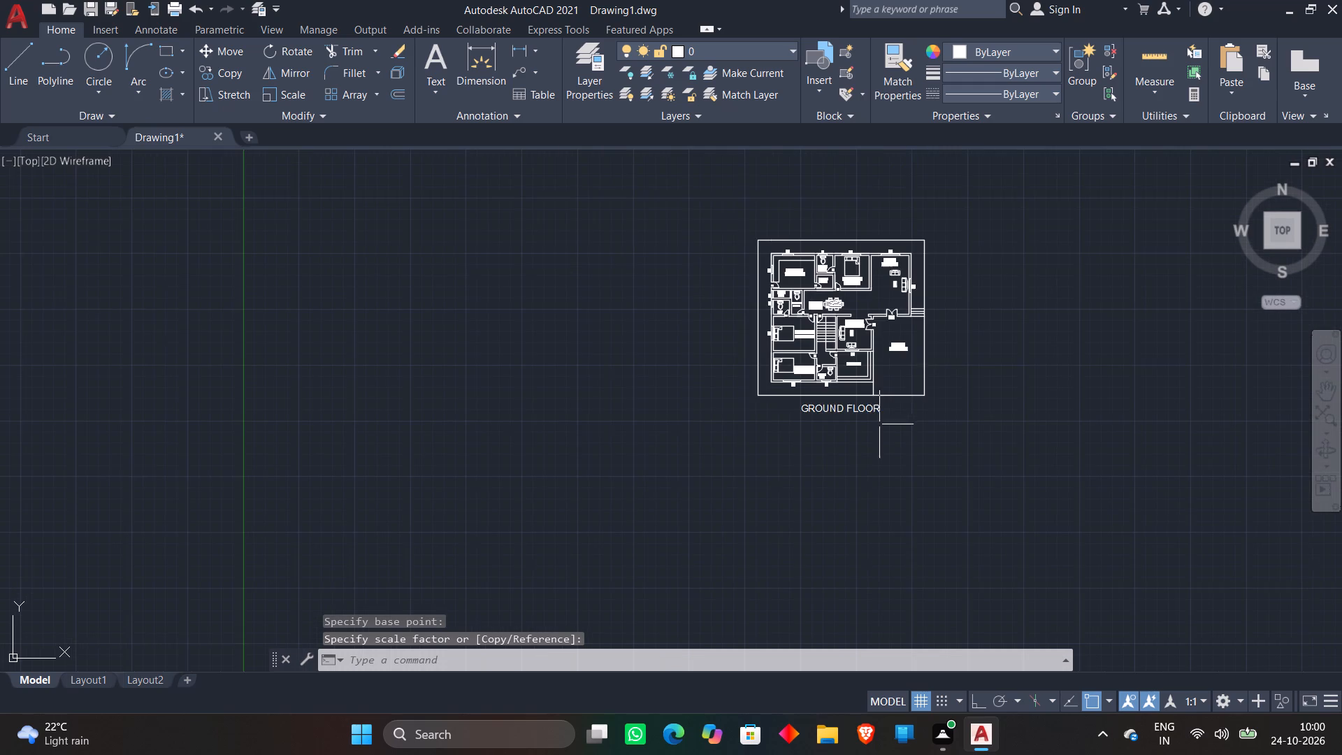
middle_drag(958, 340, 798, 410)
scroll(823, 388, up, 1)
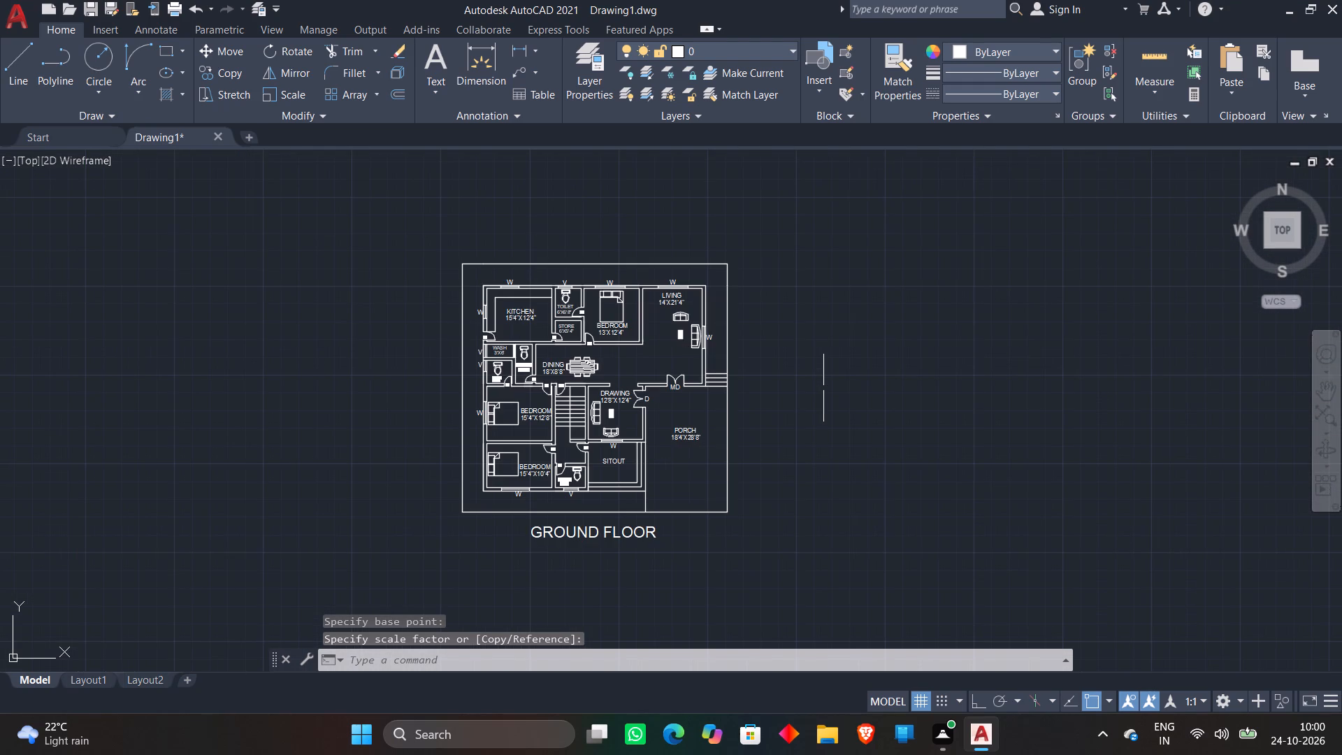
key(ctrl+s)
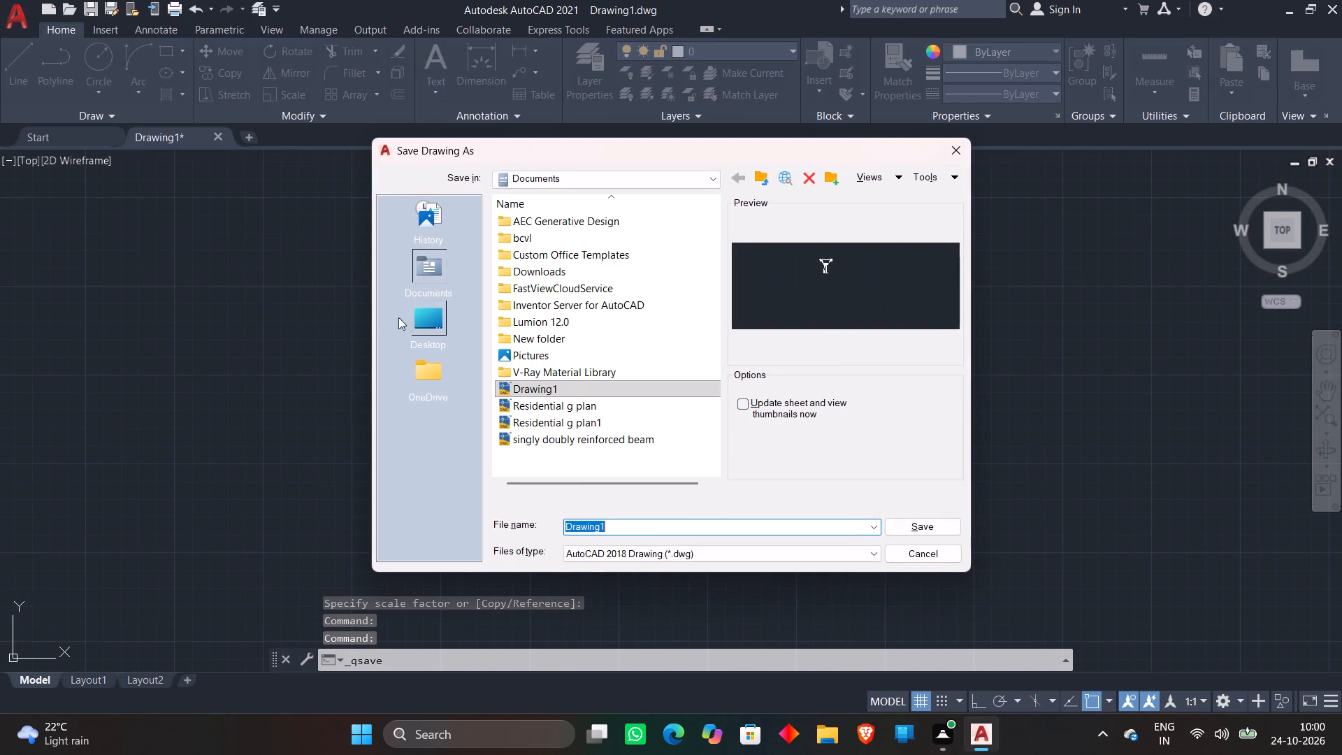
click(429, 321)
scroll(579, 312, down, 4)
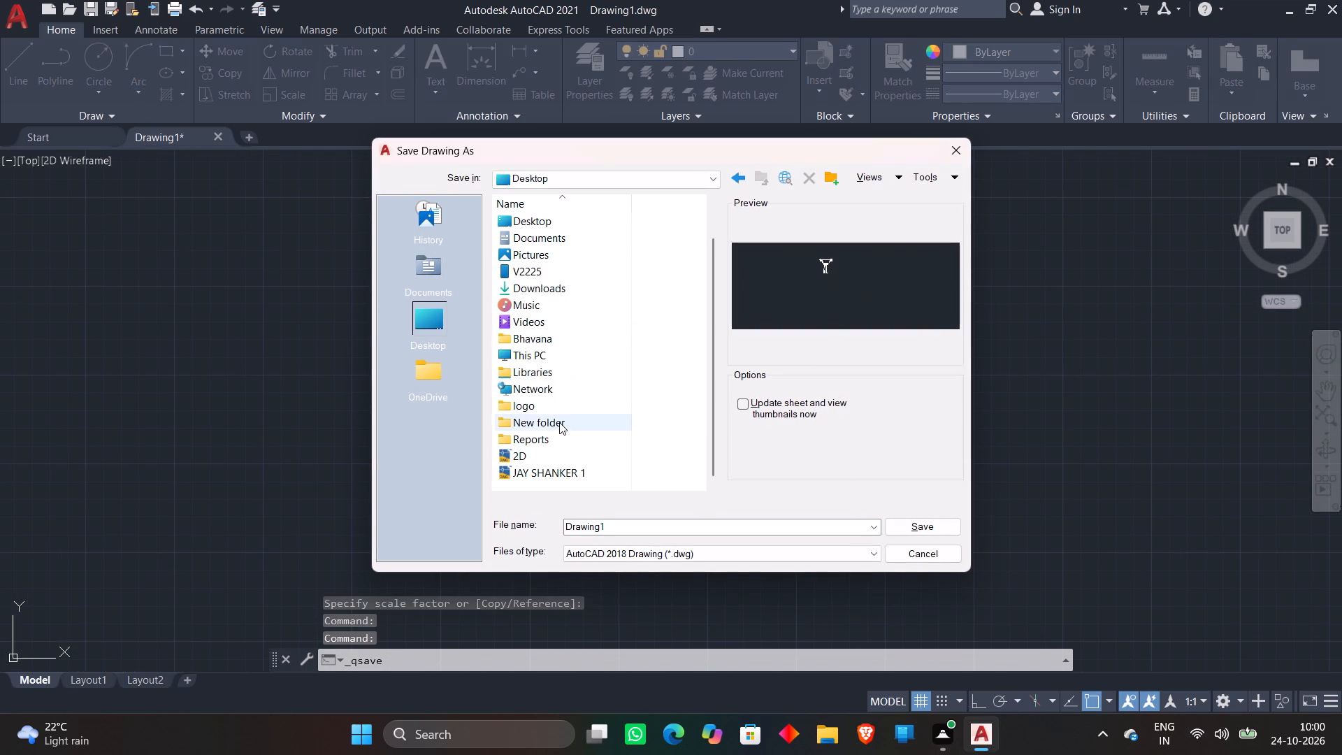
double_click(559, 423)
click(605, 523)
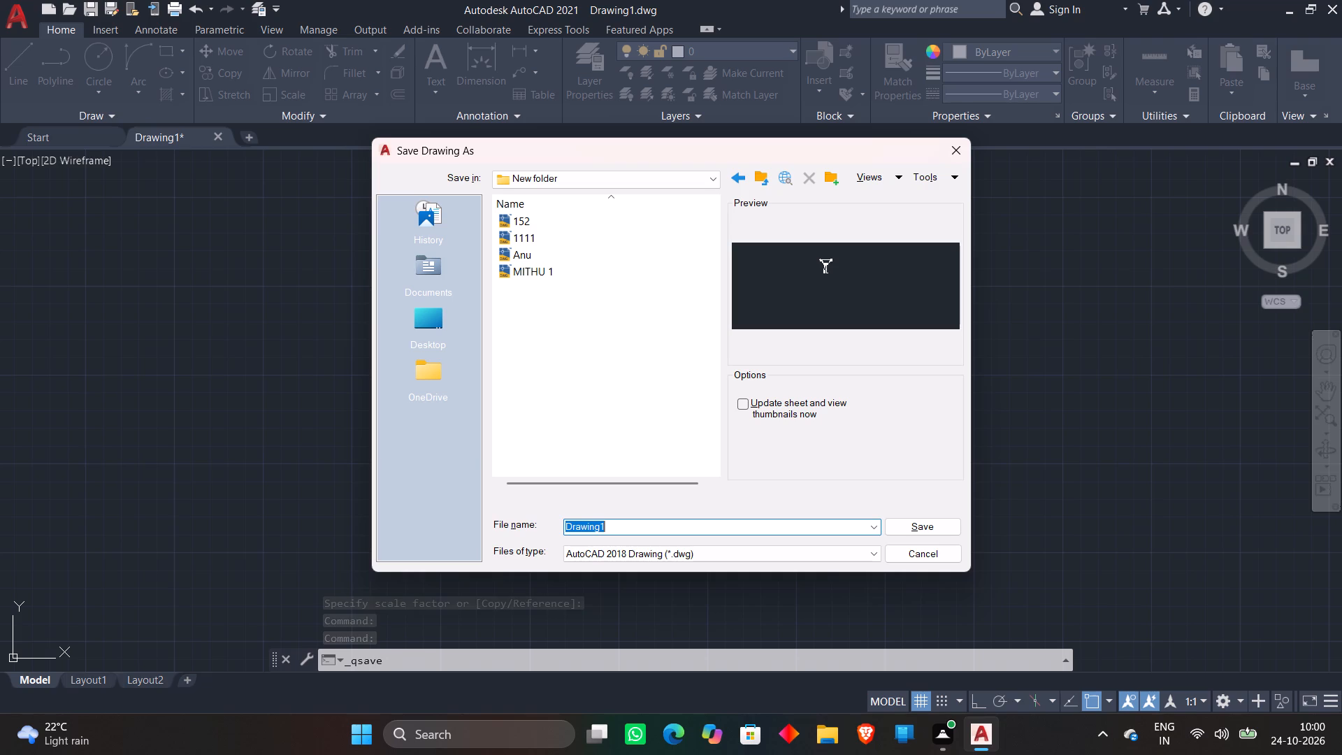
key(BackSpace)
text(161)
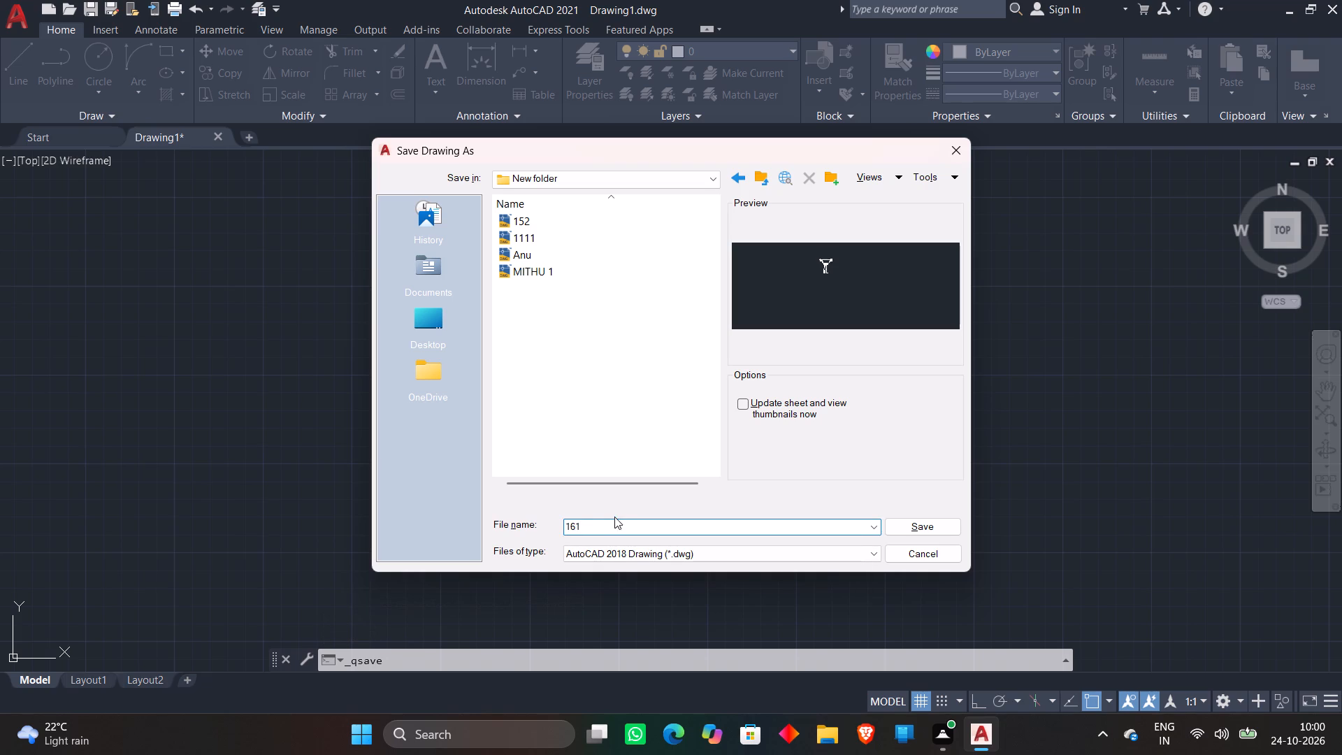
click(924, 526)
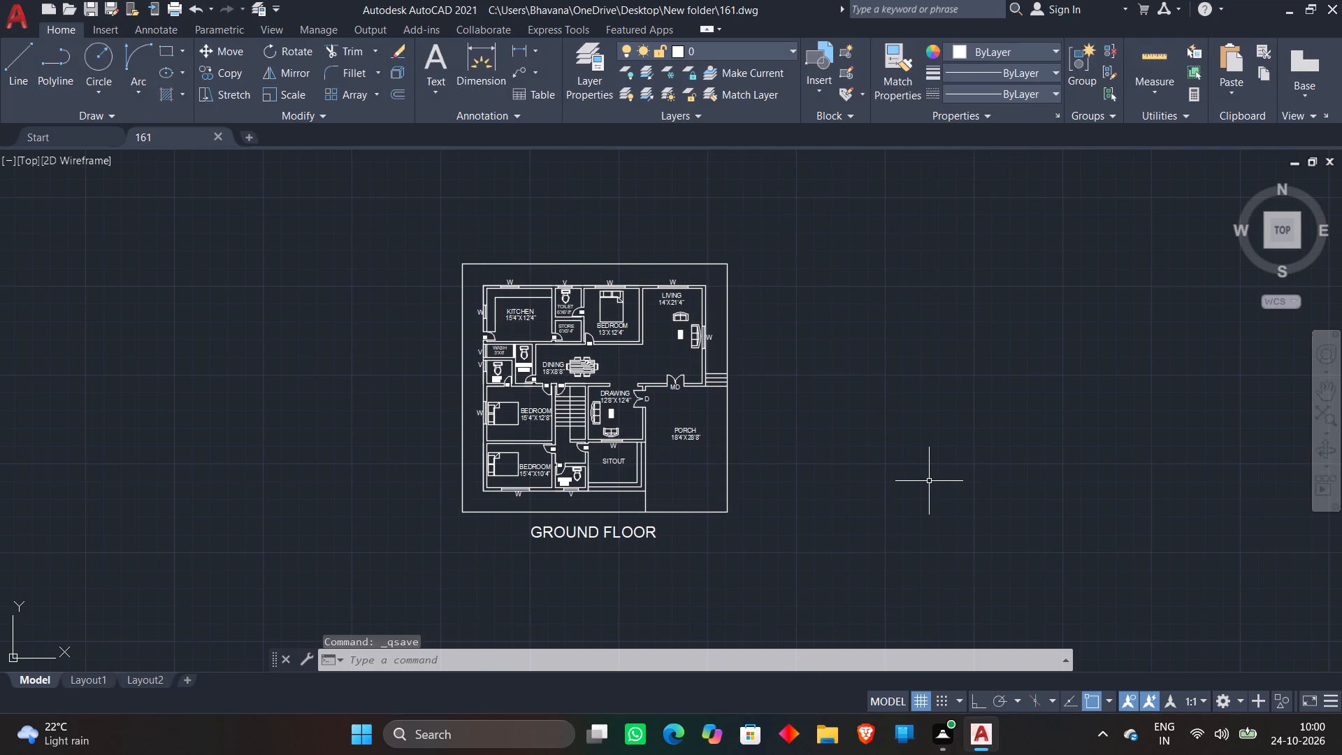
Set up a centred plot with AutoCAD PDF (High Quality Print).pc3, using a window around the plan and its title.
key(ctrl+p)
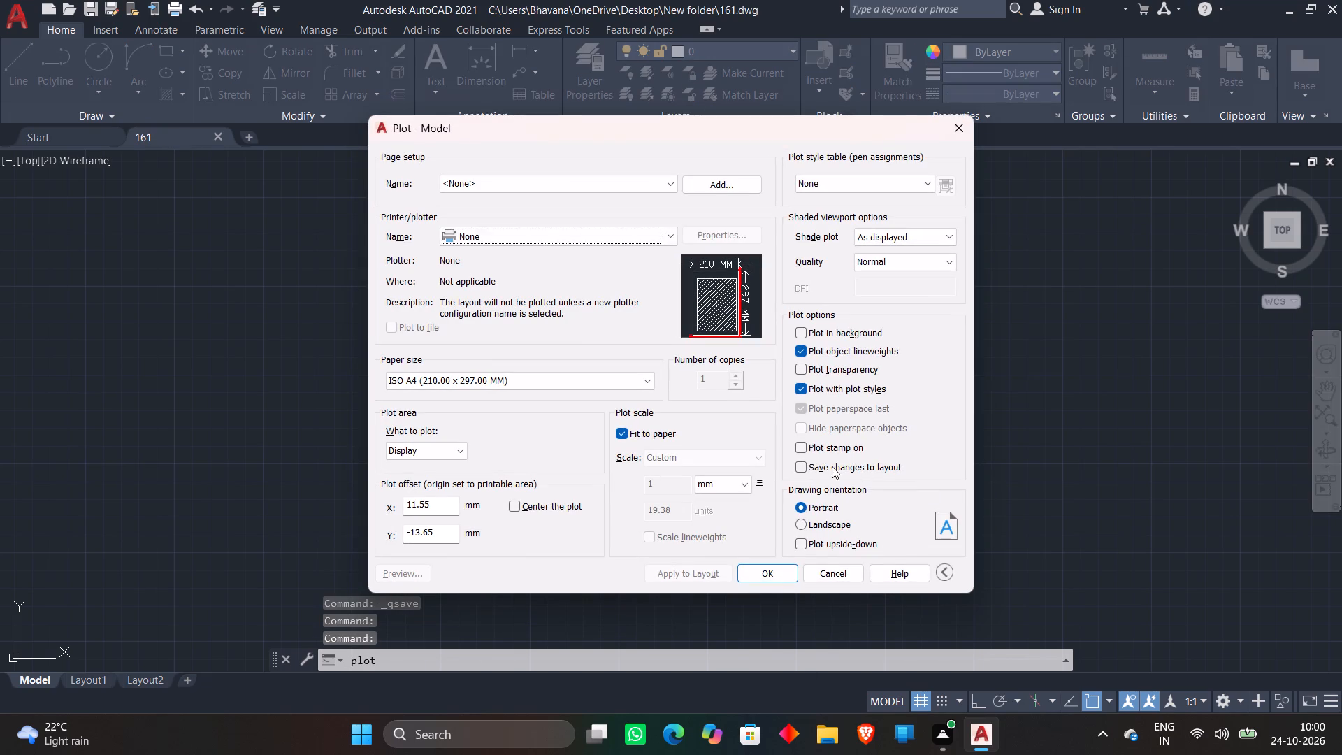
click(586, 236)
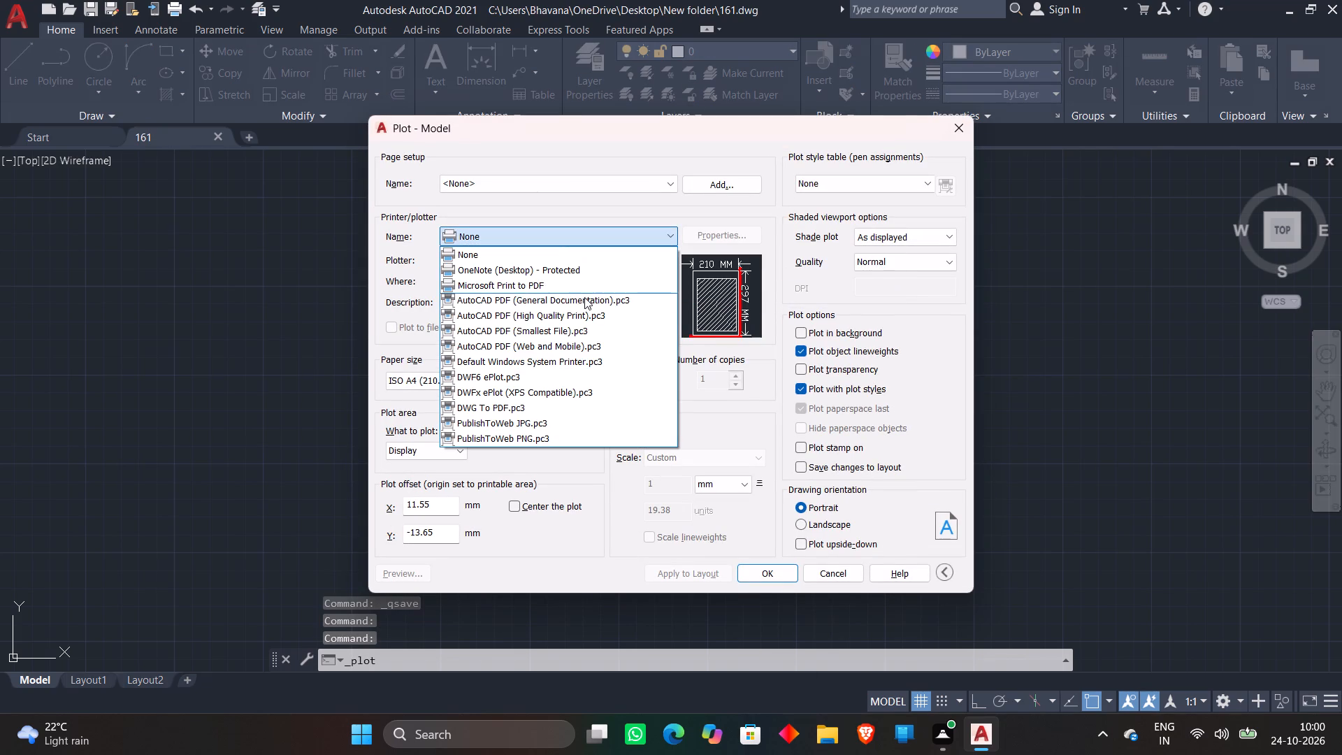
click(579, 308)
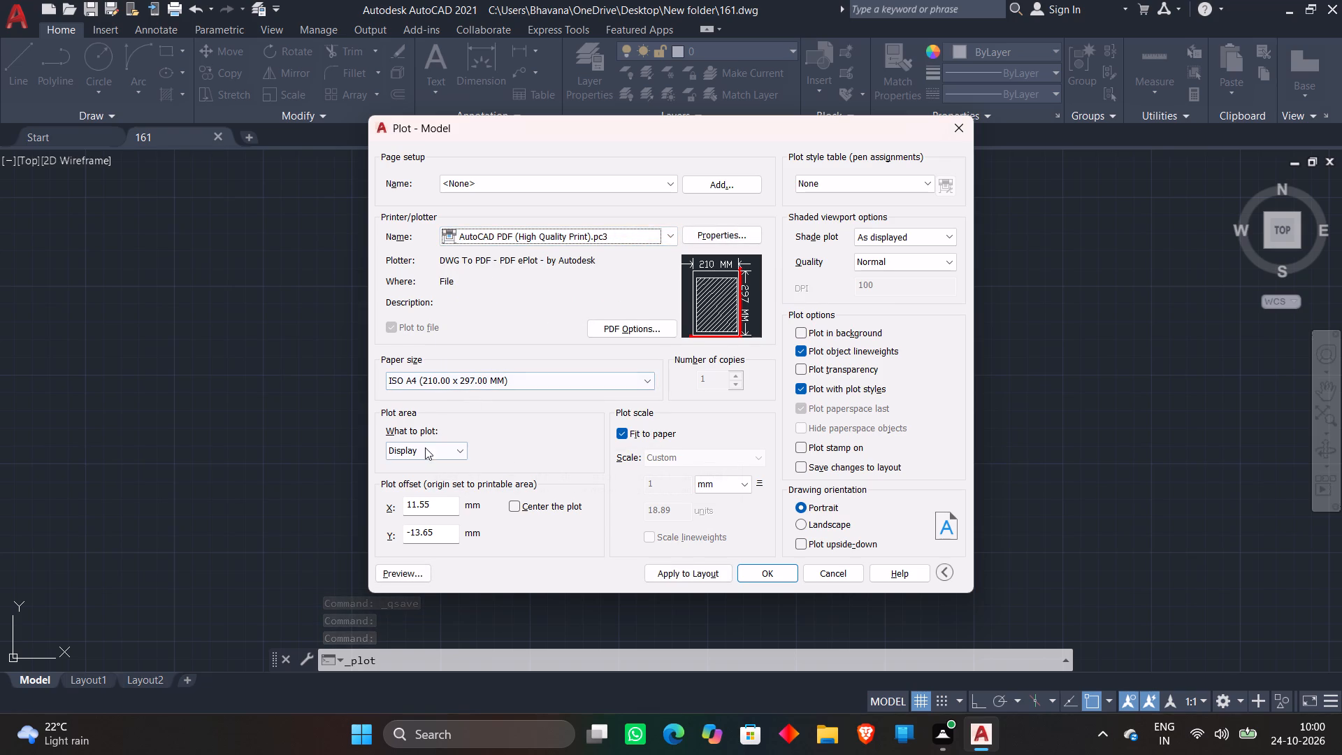
click(424, 450)
click(417, 501)
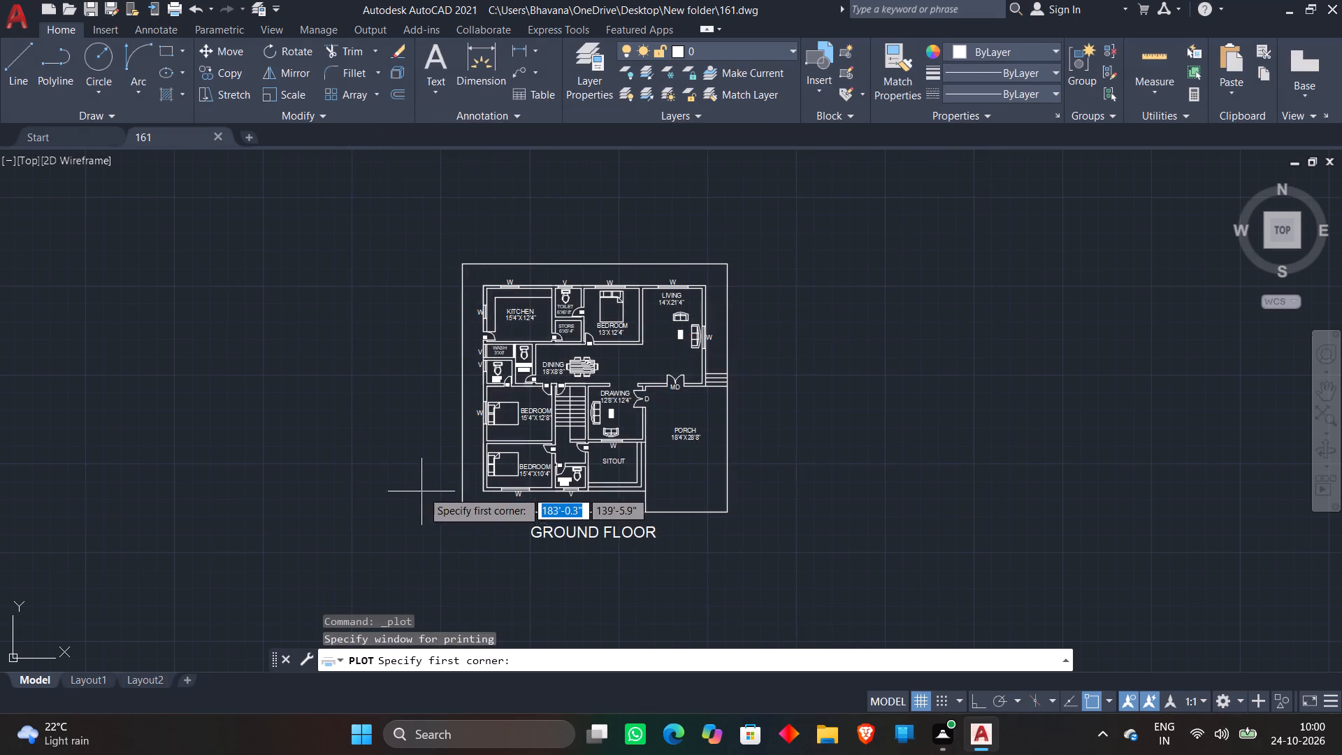
click(458, 264)
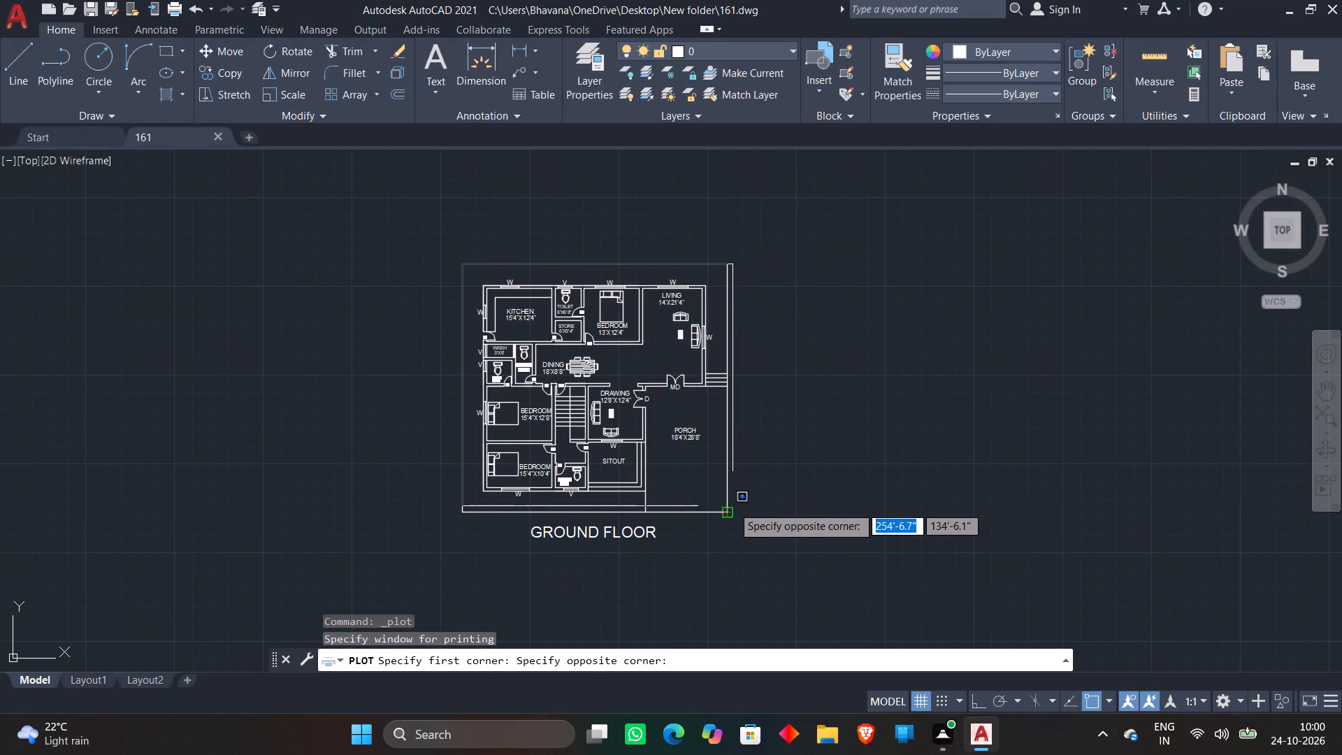
click(760, 557)
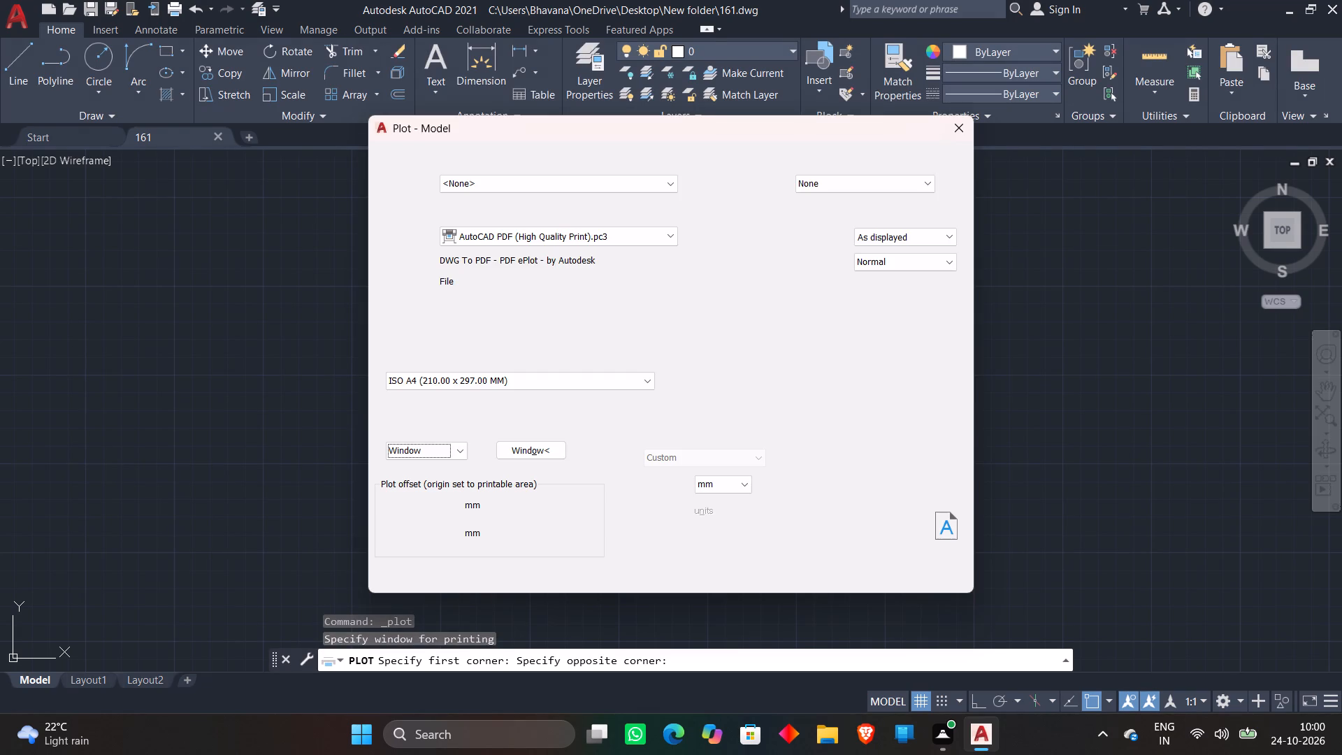
click(511, 505)
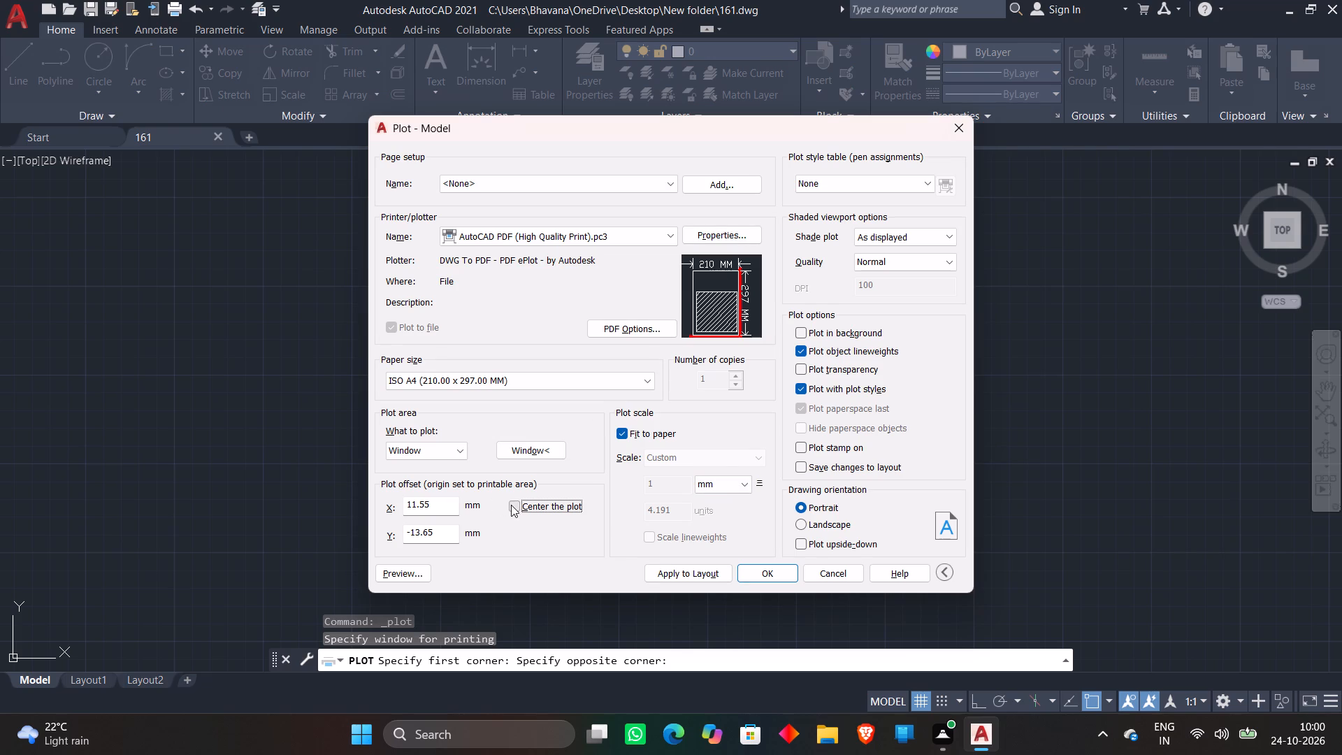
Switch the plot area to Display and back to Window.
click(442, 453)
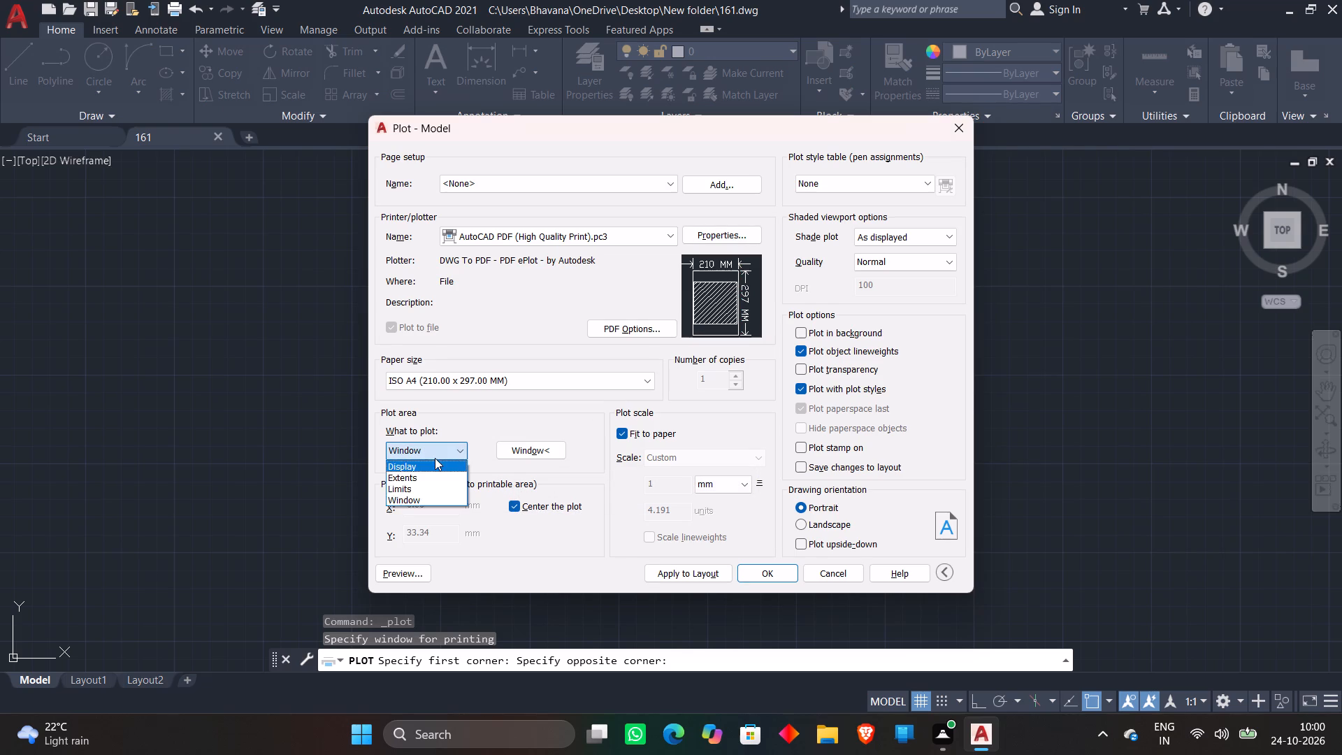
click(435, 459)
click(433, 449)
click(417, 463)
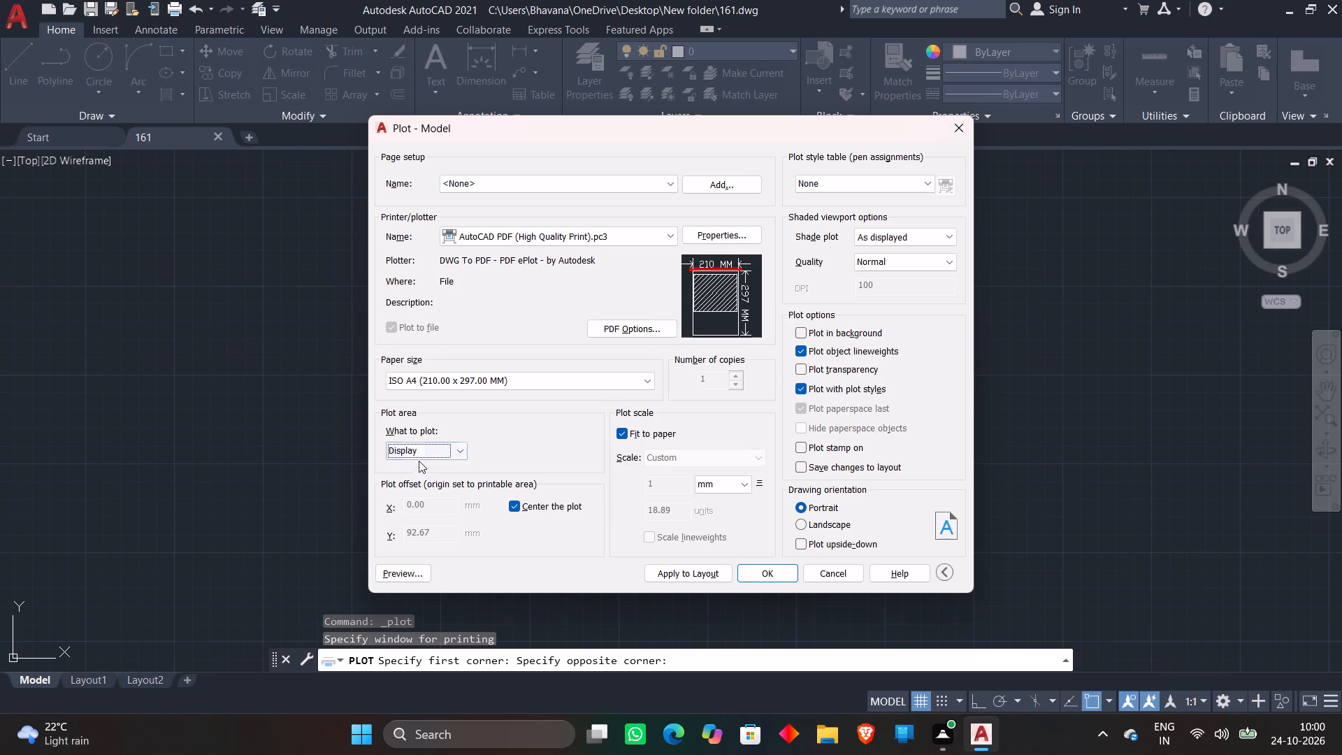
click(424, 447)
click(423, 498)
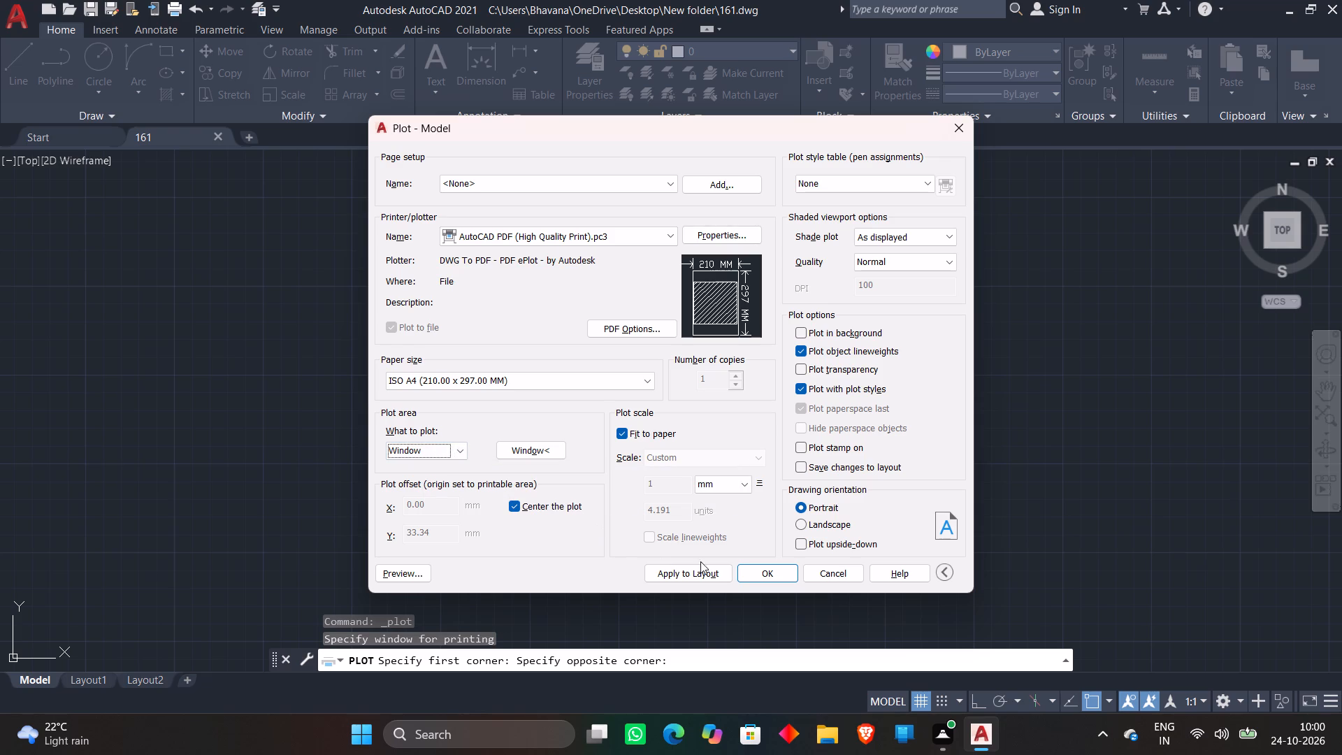
Plot the drawing to a PDF file named 161 on the desktop.
click(760, 569)
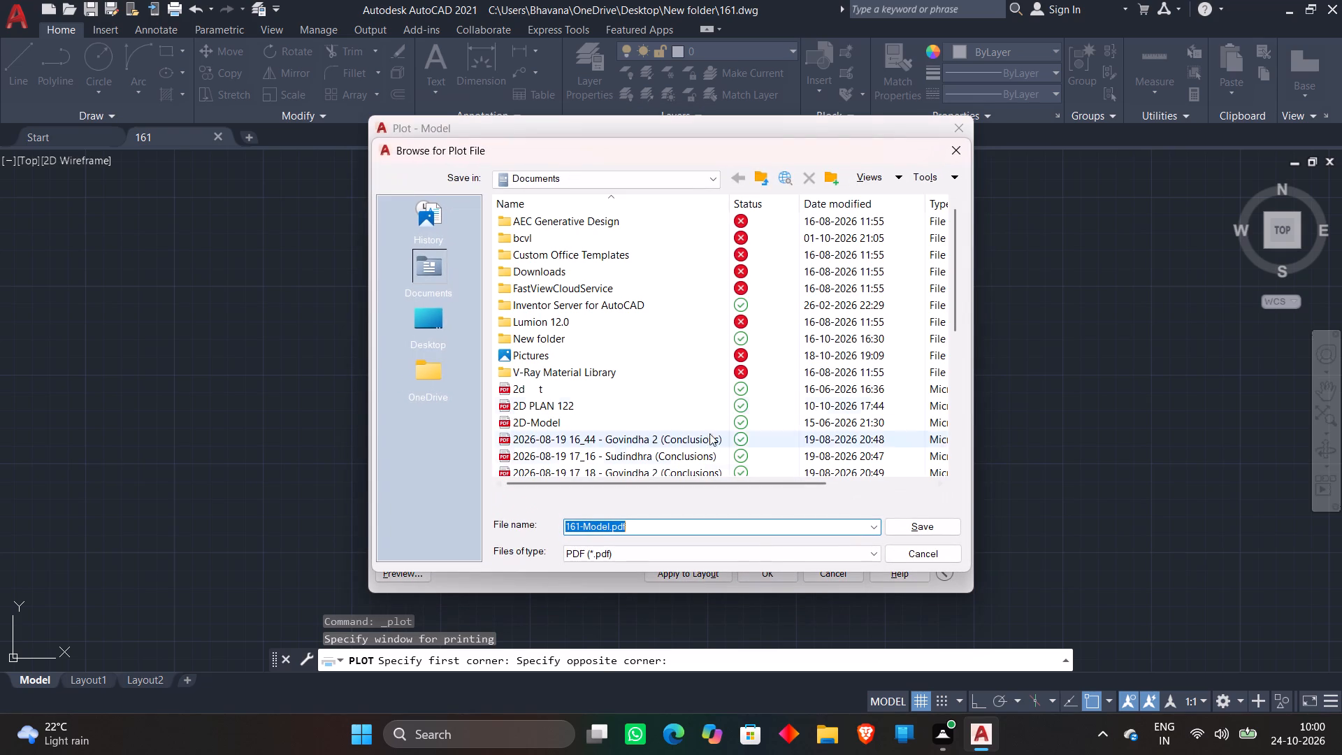
click(420, 323)
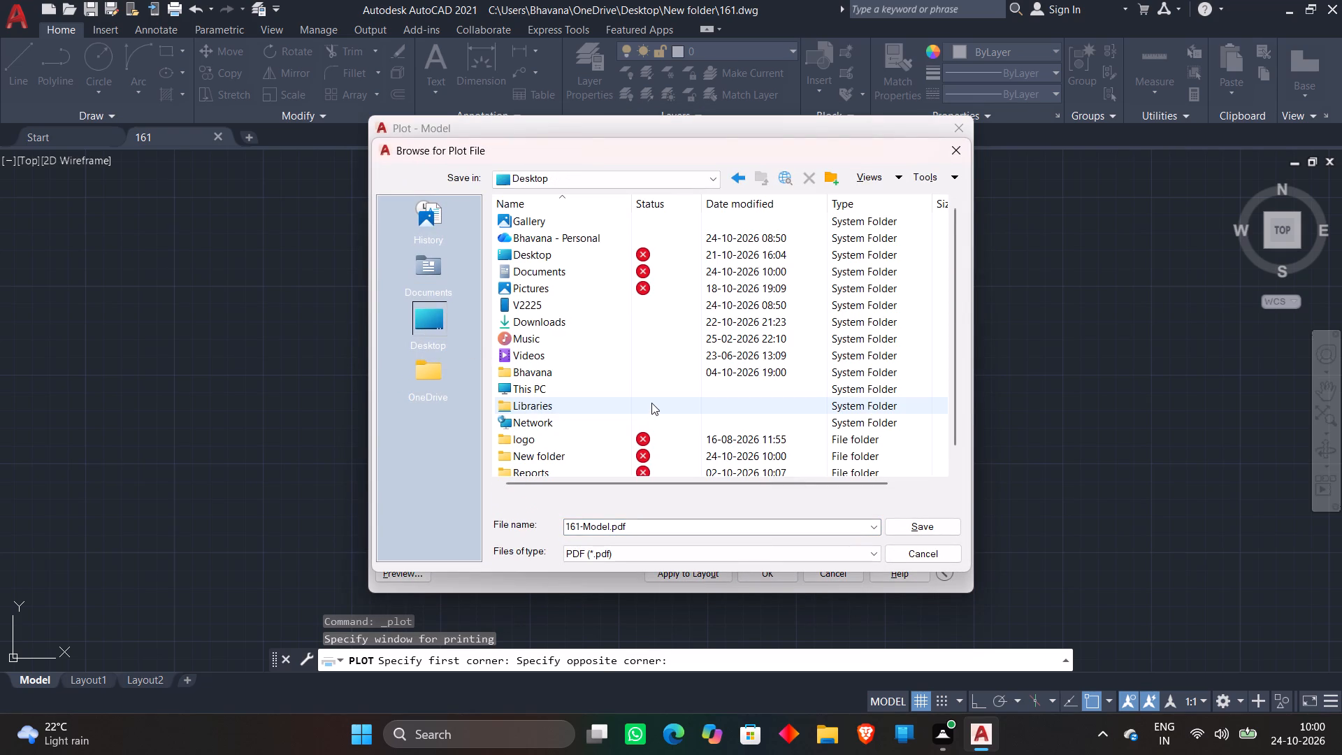
scroll(651, 403, down, 1)
double_click(630, 525)
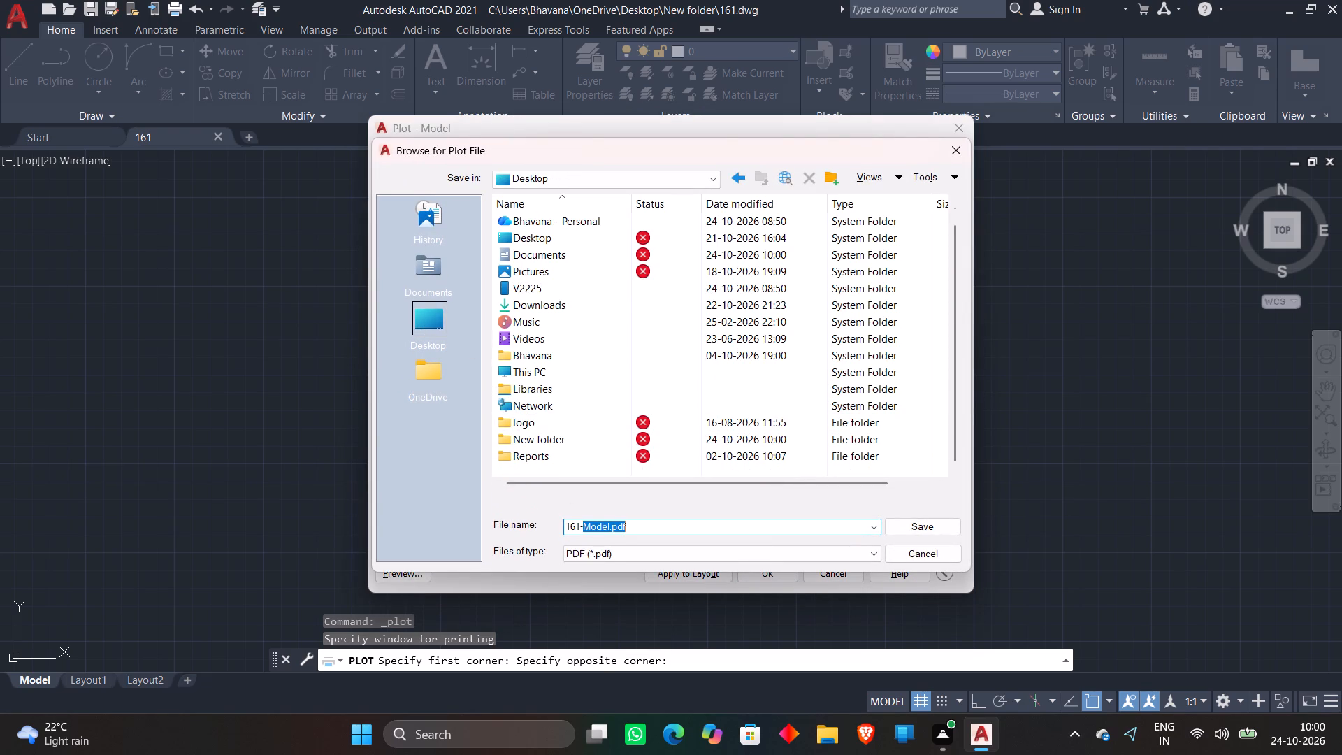
key(BackSpace)
key(BackSpace)
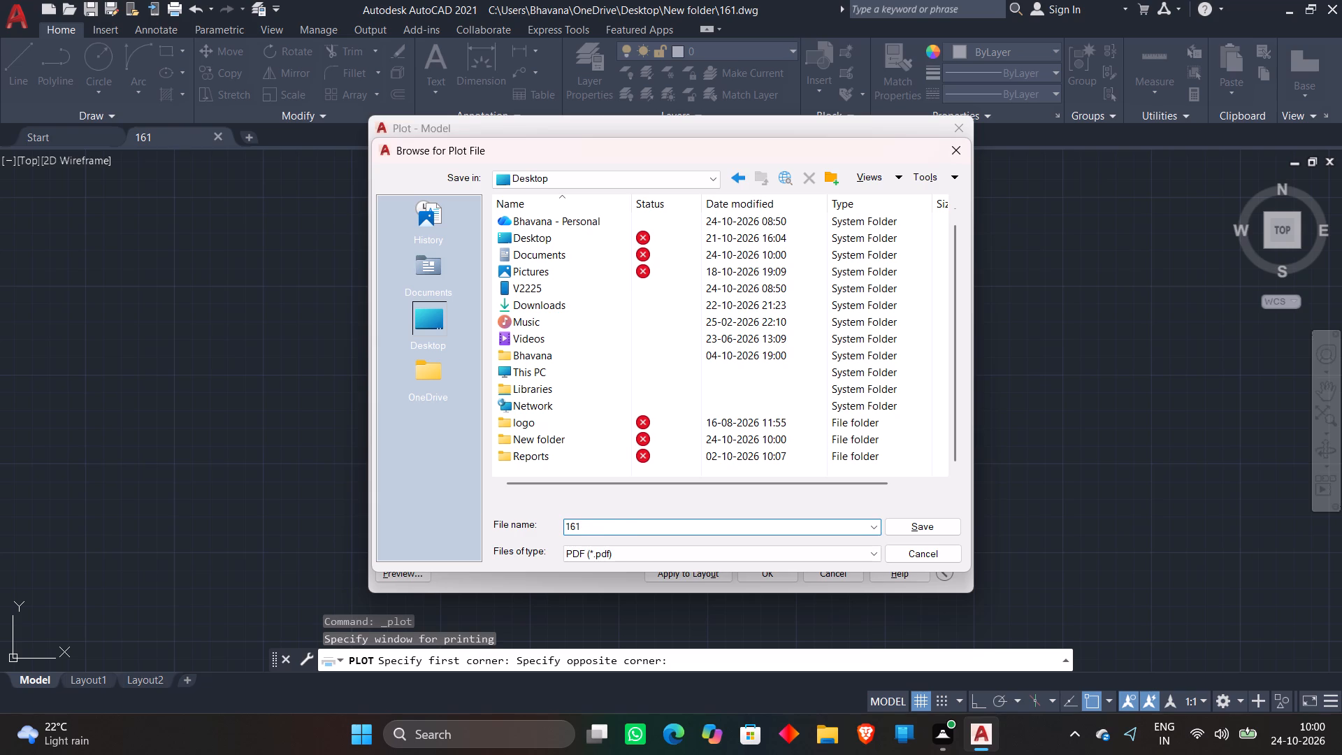
click(922, 524)
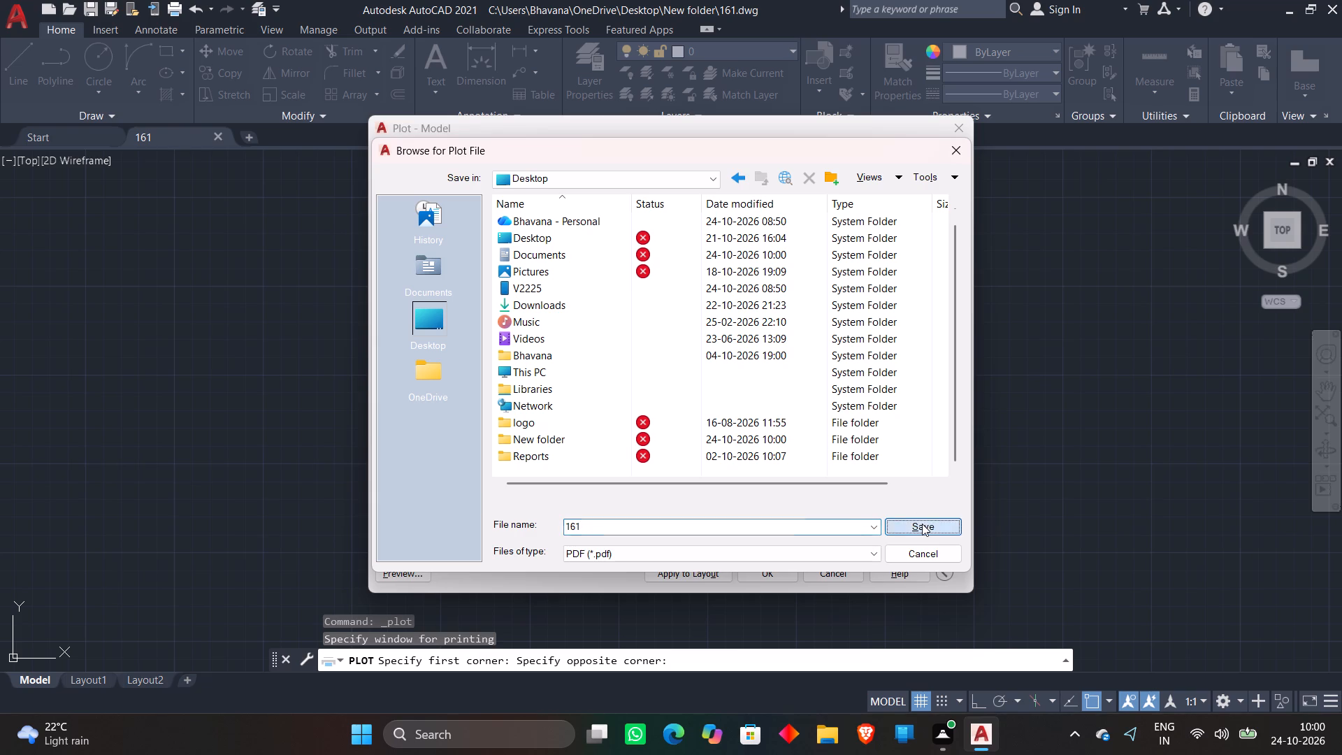
Look over the plotted plan from top to bottom in the PDF viewer and close it.
scroll(749, 347, down, 2)
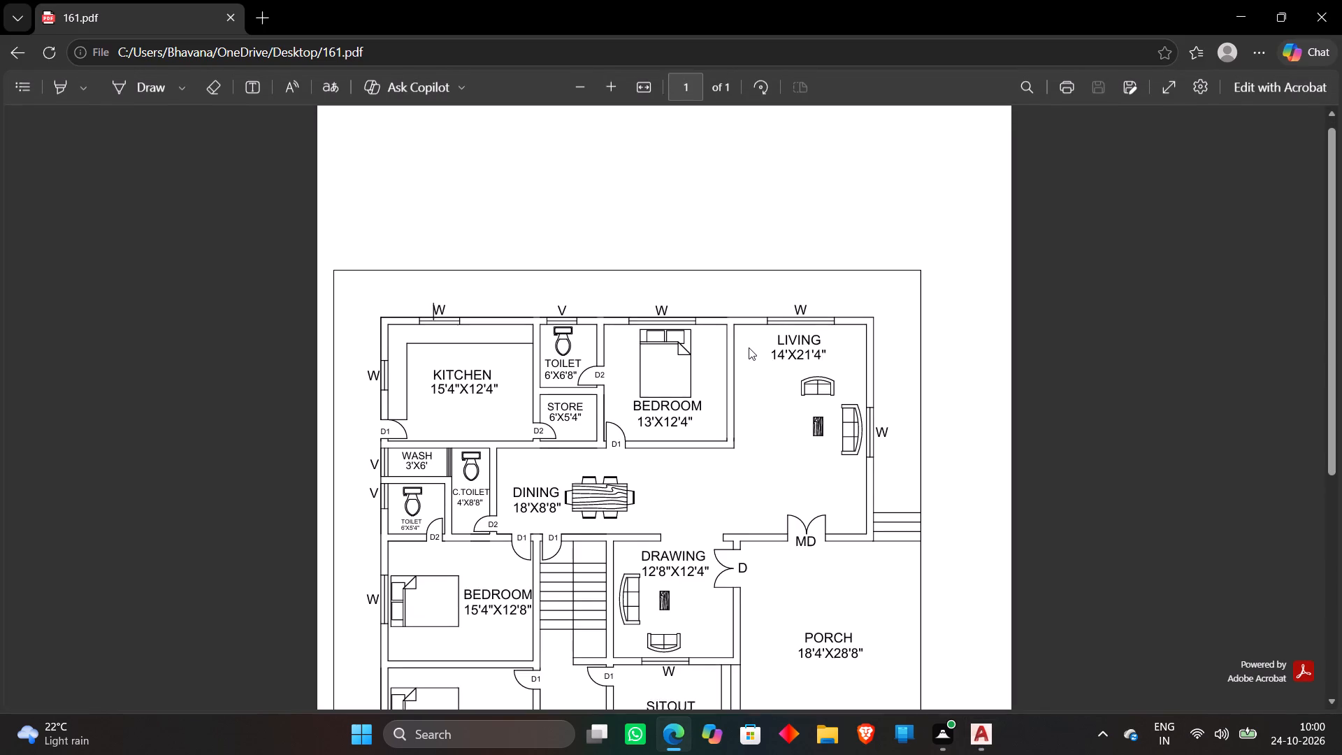
scroll(749, 347, down, 4)
click(1313, 10)
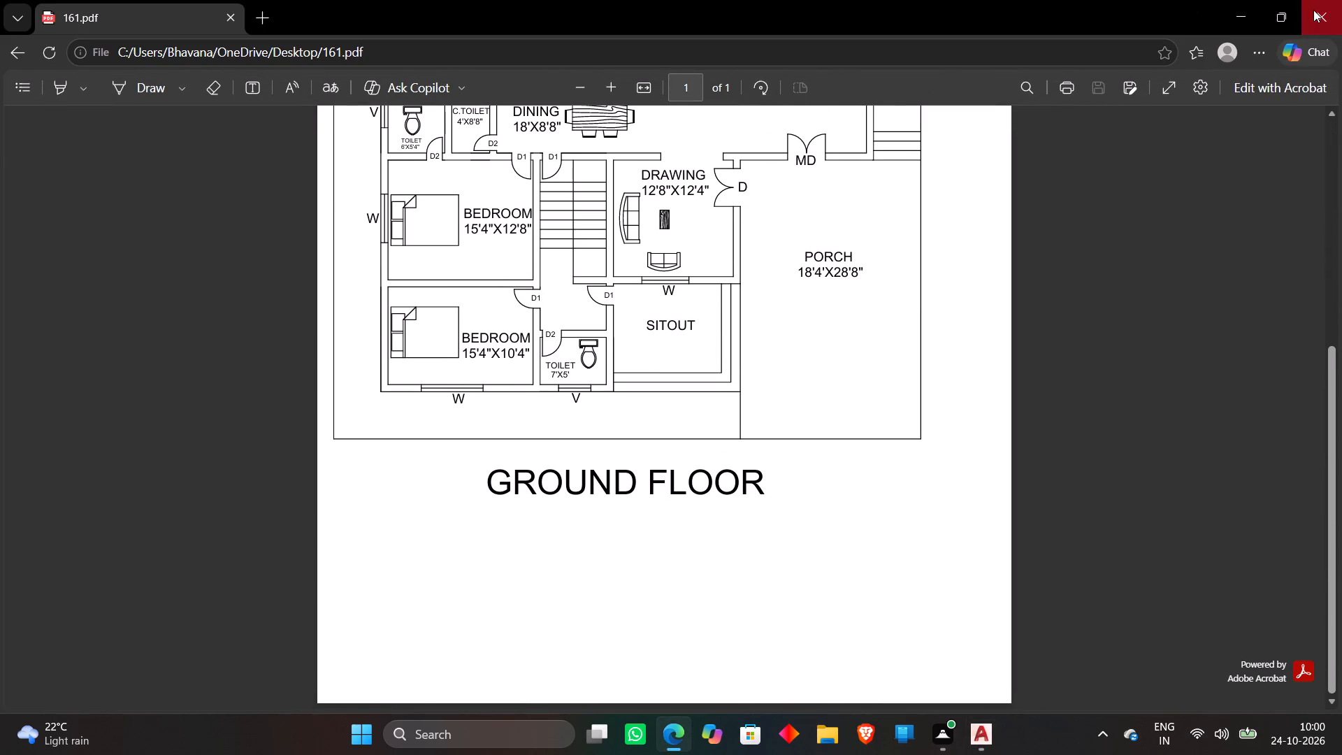
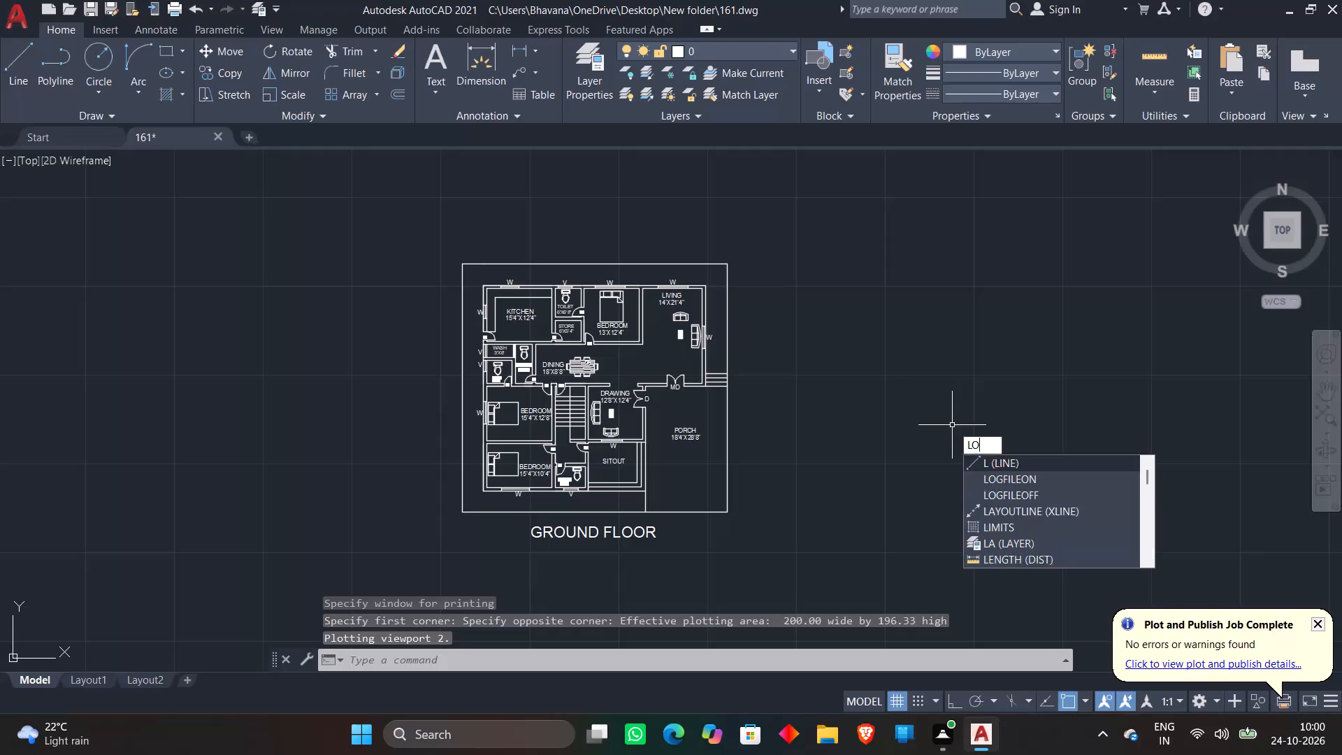
Turn off command log file recording with the LOGFILEOFF command.
click(1014, 495)
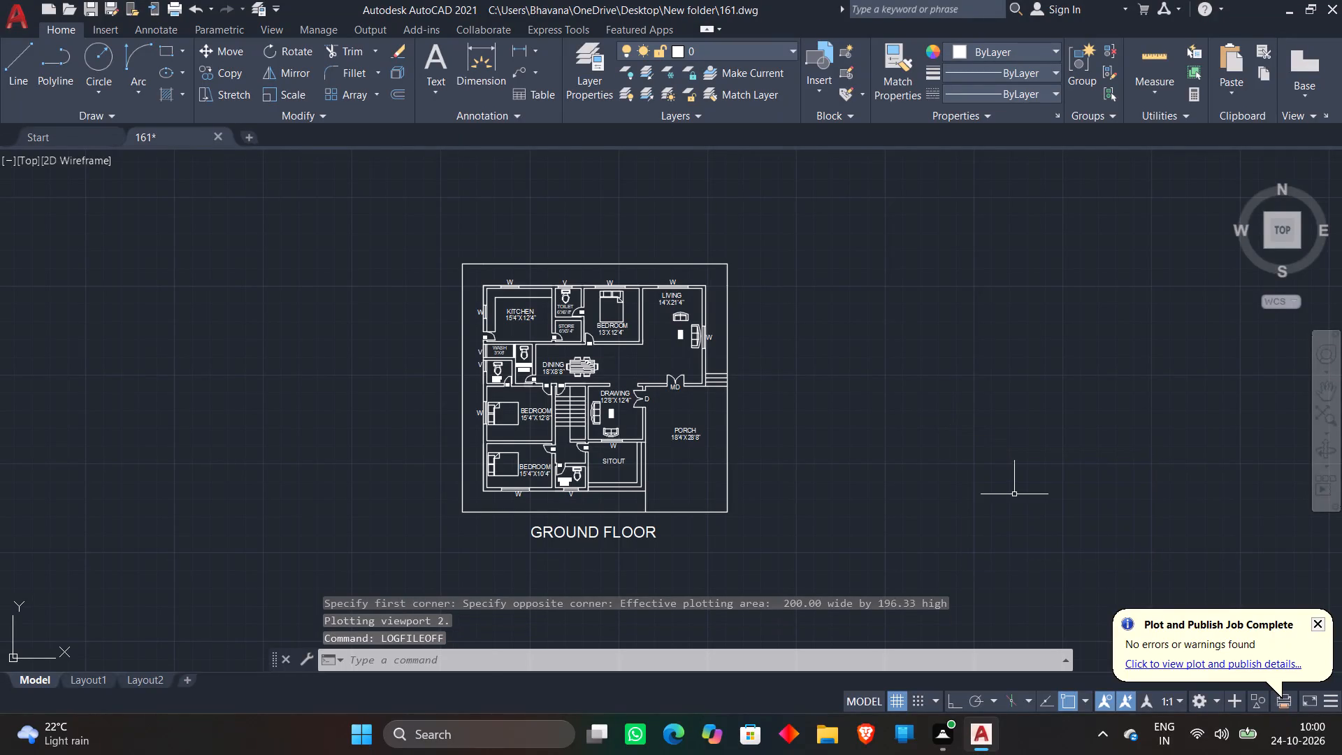